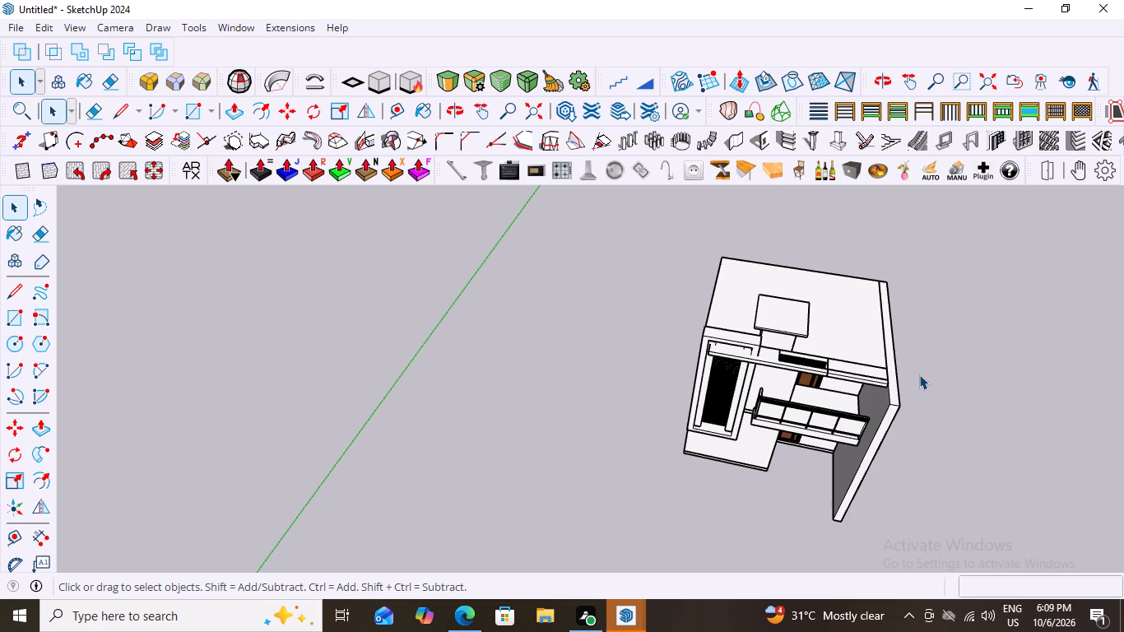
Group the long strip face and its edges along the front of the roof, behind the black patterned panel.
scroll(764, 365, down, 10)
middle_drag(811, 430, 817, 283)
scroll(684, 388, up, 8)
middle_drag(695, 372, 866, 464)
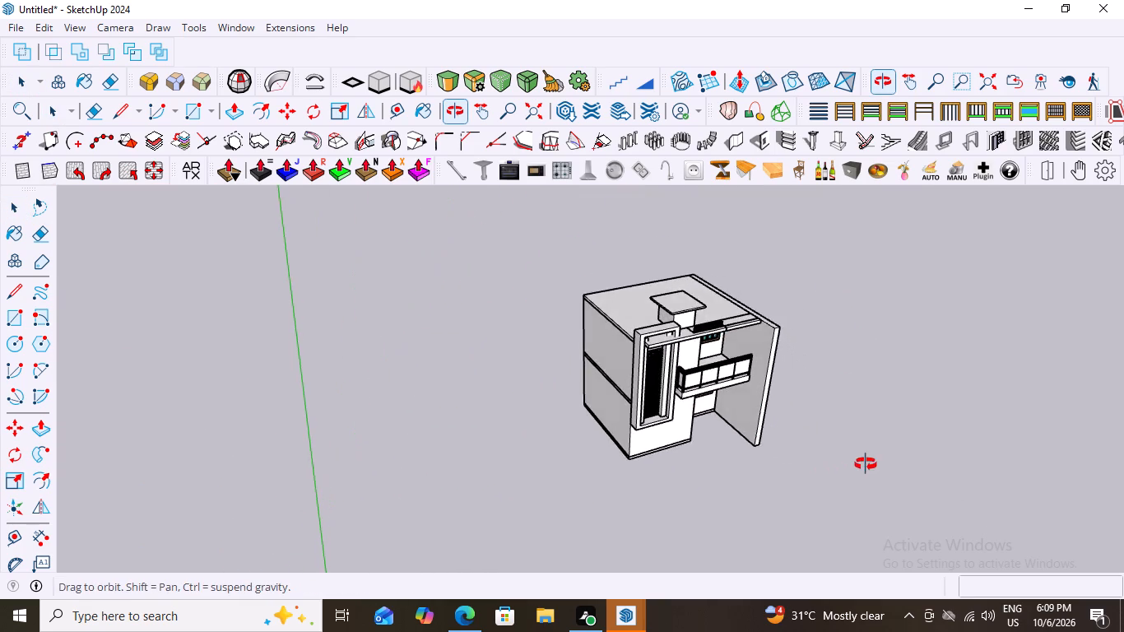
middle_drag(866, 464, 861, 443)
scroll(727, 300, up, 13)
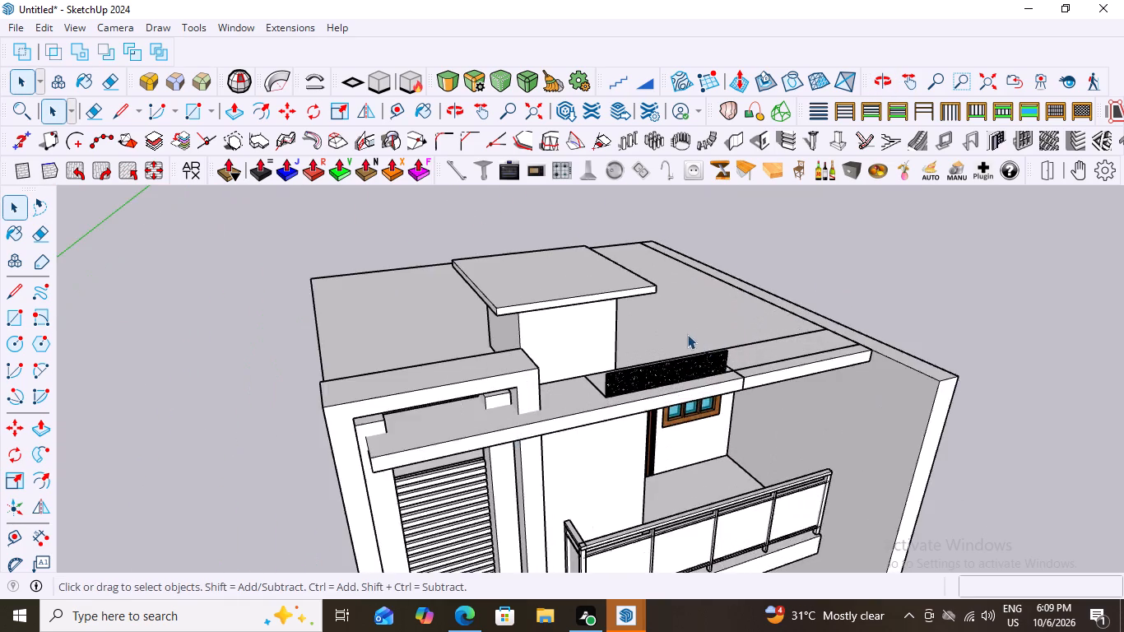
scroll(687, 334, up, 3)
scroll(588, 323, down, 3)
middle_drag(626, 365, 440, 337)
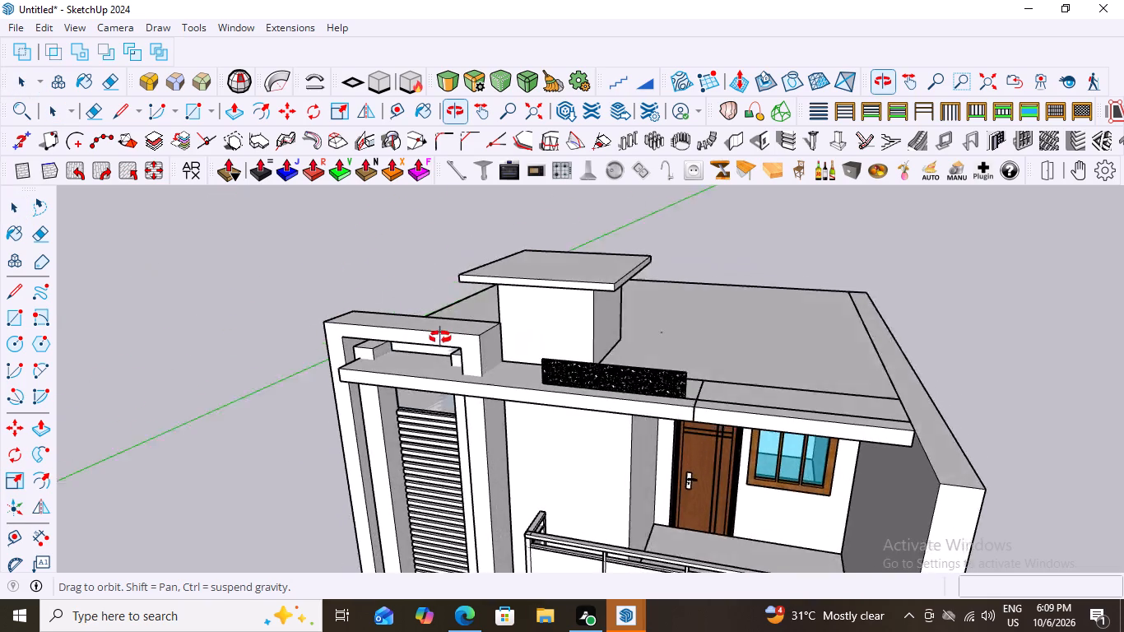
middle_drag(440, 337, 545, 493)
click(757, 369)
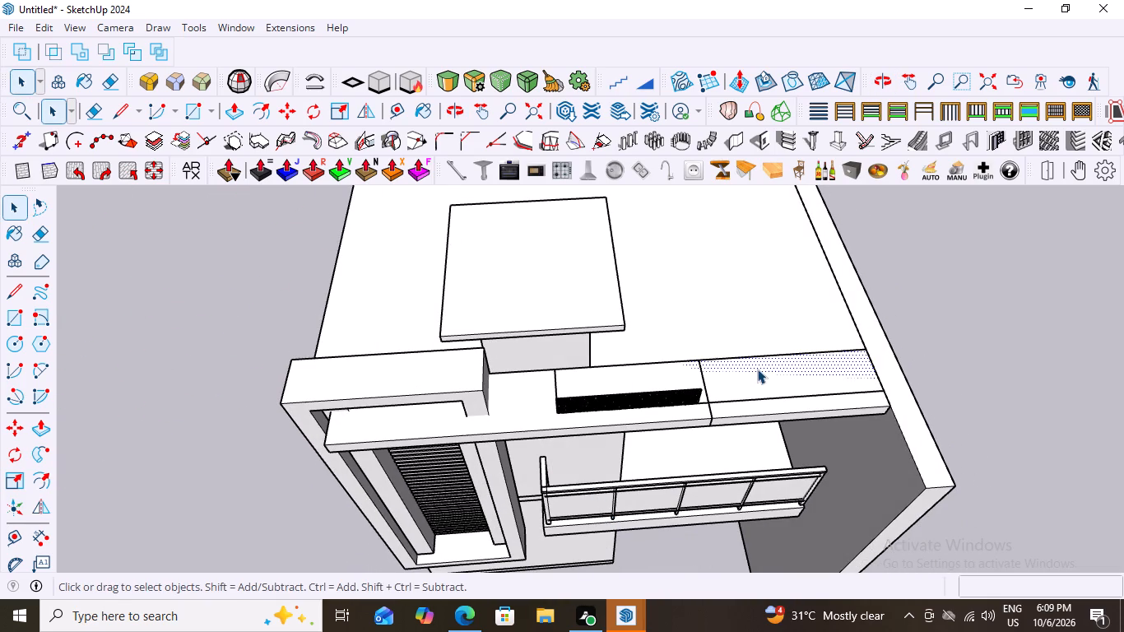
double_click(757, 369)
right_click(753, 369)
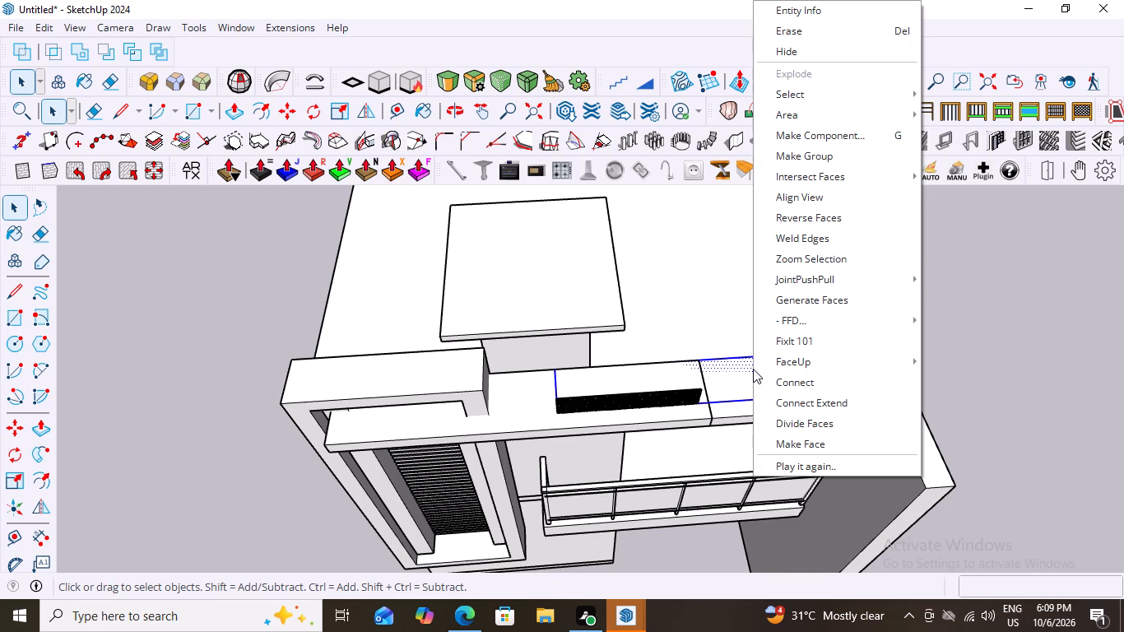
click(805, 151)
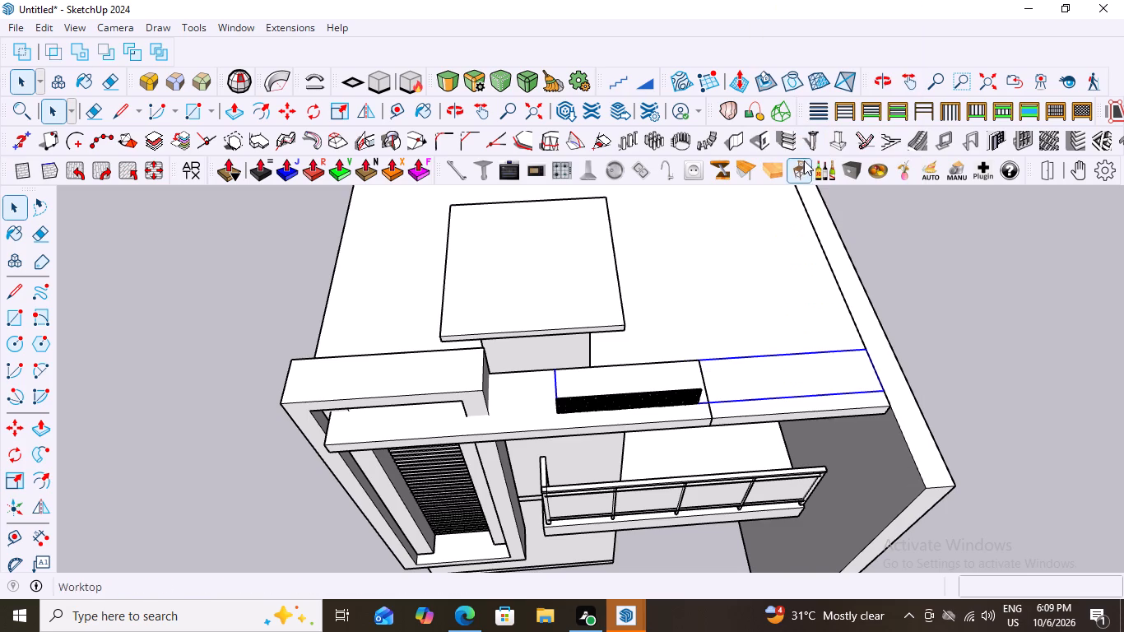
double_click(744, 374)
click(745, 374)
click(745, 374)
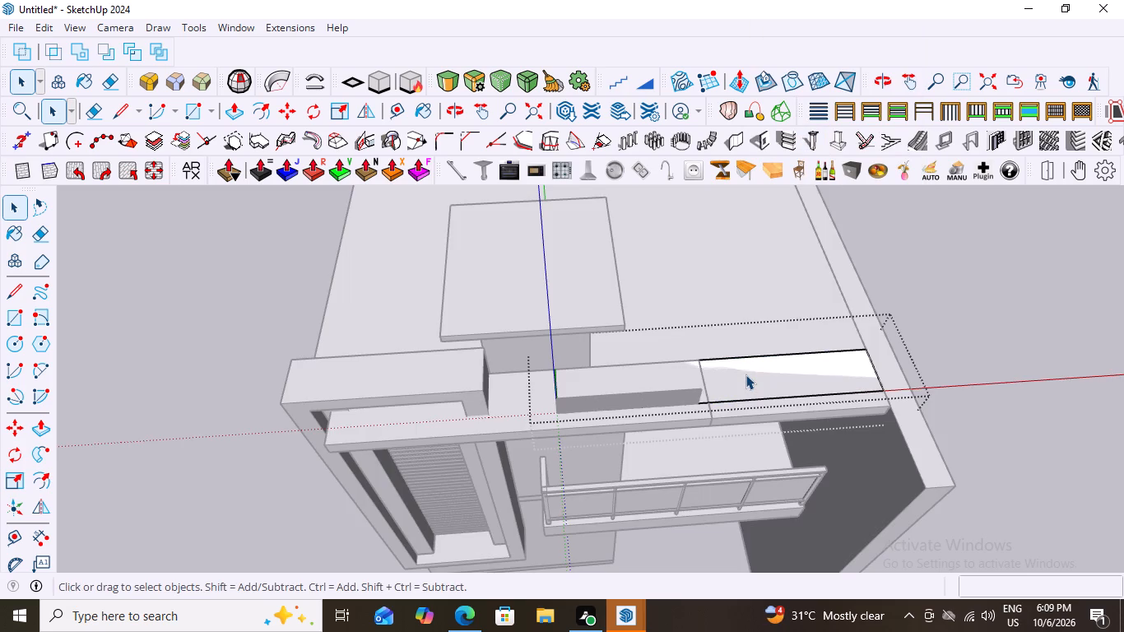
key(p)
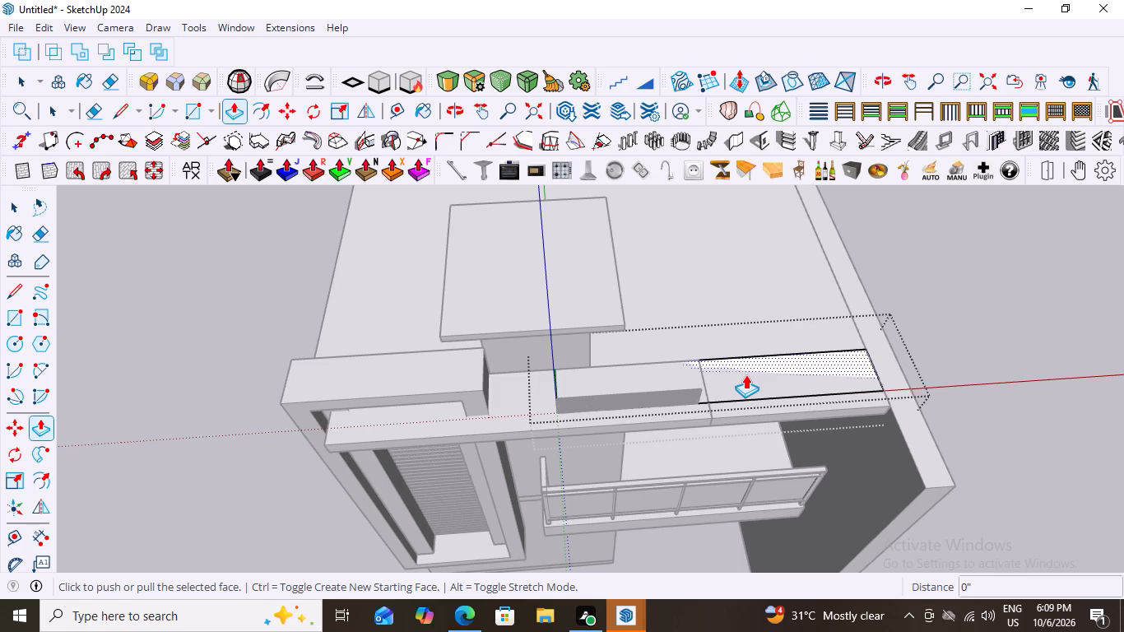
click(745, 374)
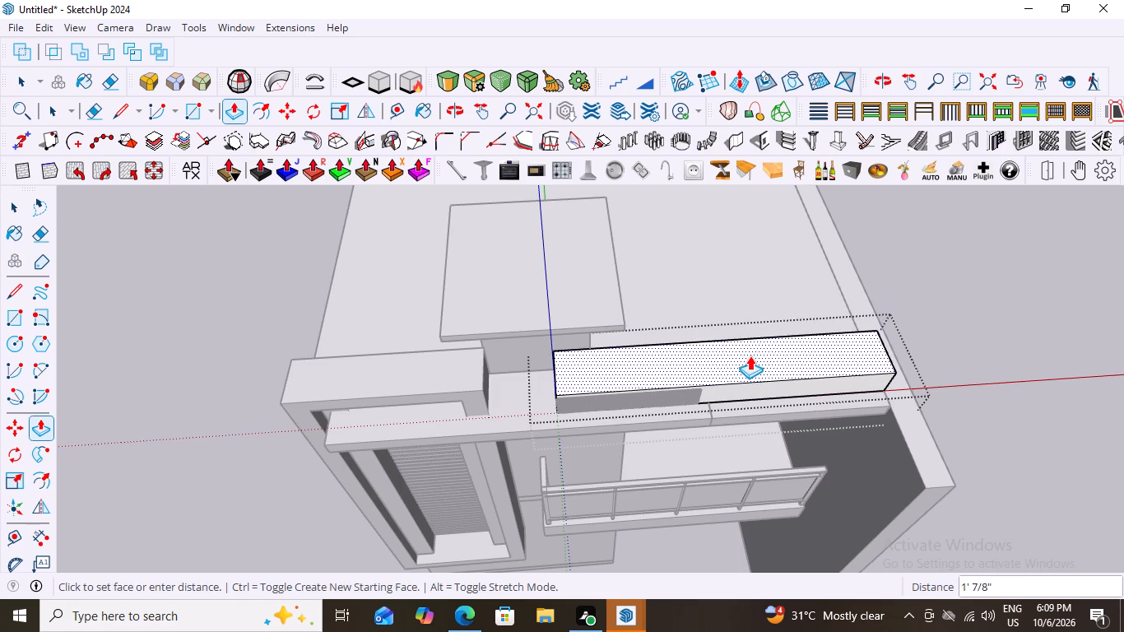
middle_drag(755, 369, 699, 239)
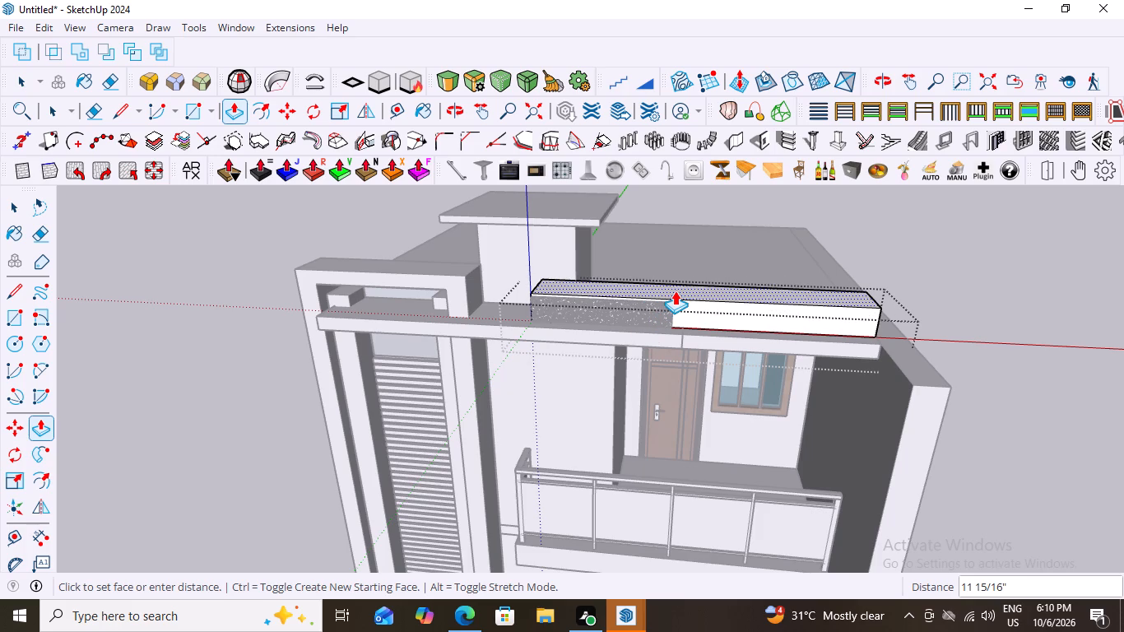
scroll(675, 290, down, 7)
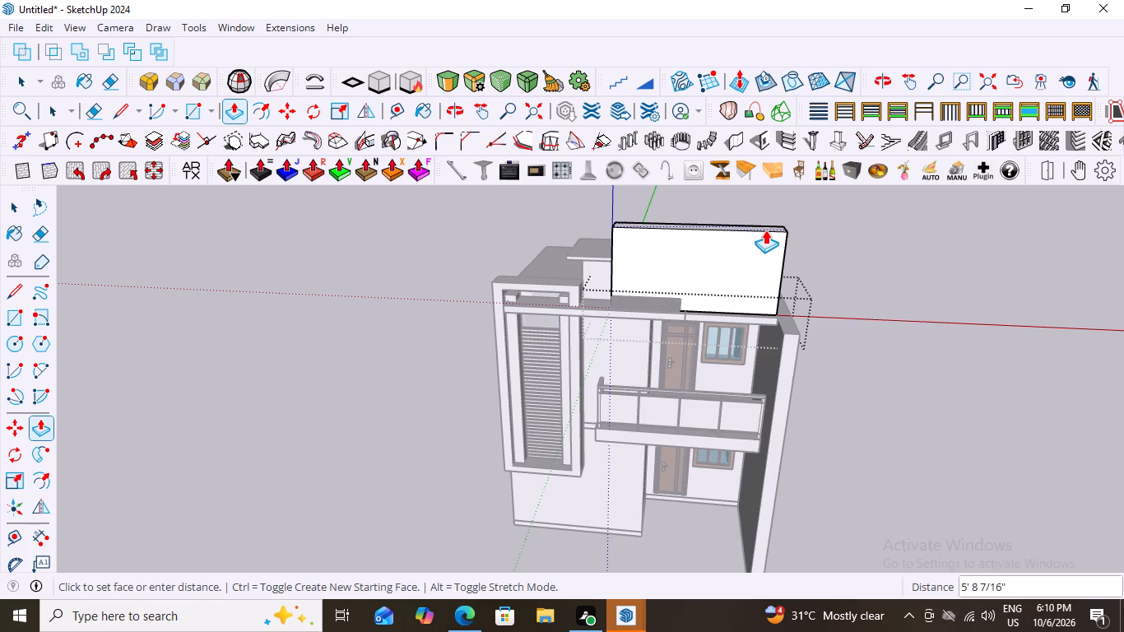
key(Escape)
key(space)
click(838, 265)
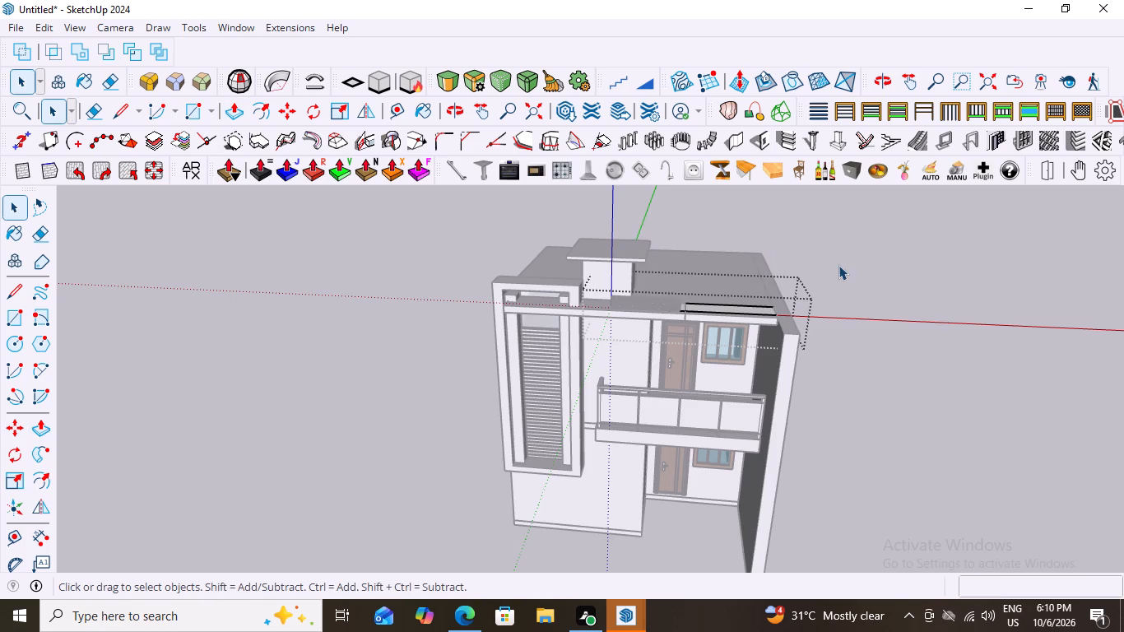
Undo the grouping of the roof's front strip and the drawing of the strip itself.
middle_drag(758, 305, 761, 414)
scroll(692, 366, up, 3)
click(726, 331)
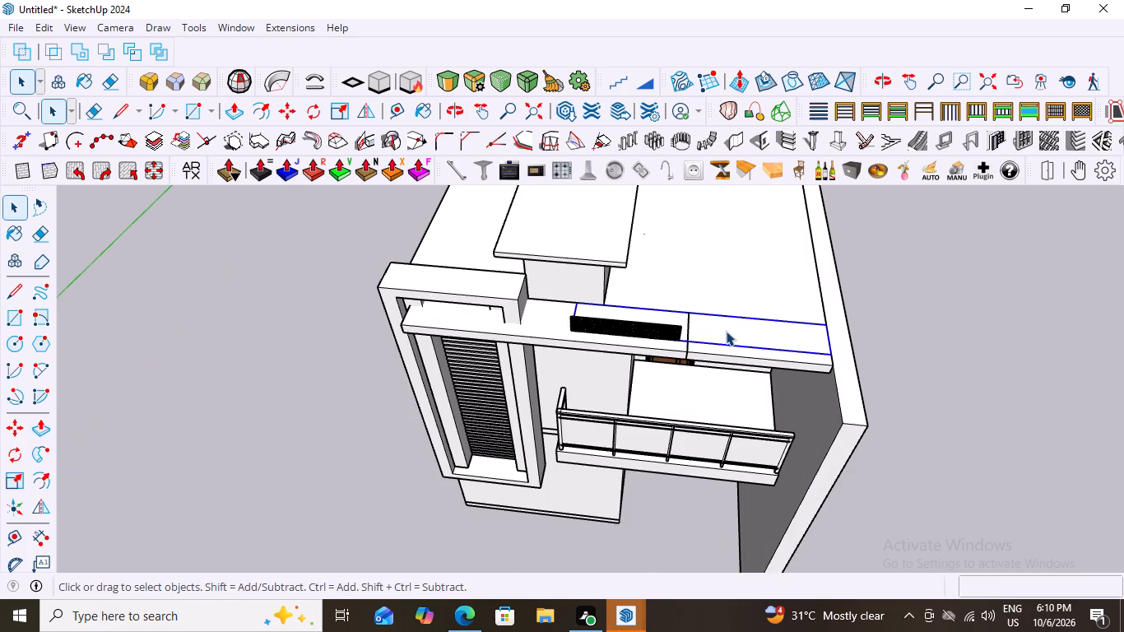
key(ctrl+z)
key(ctrl+z)
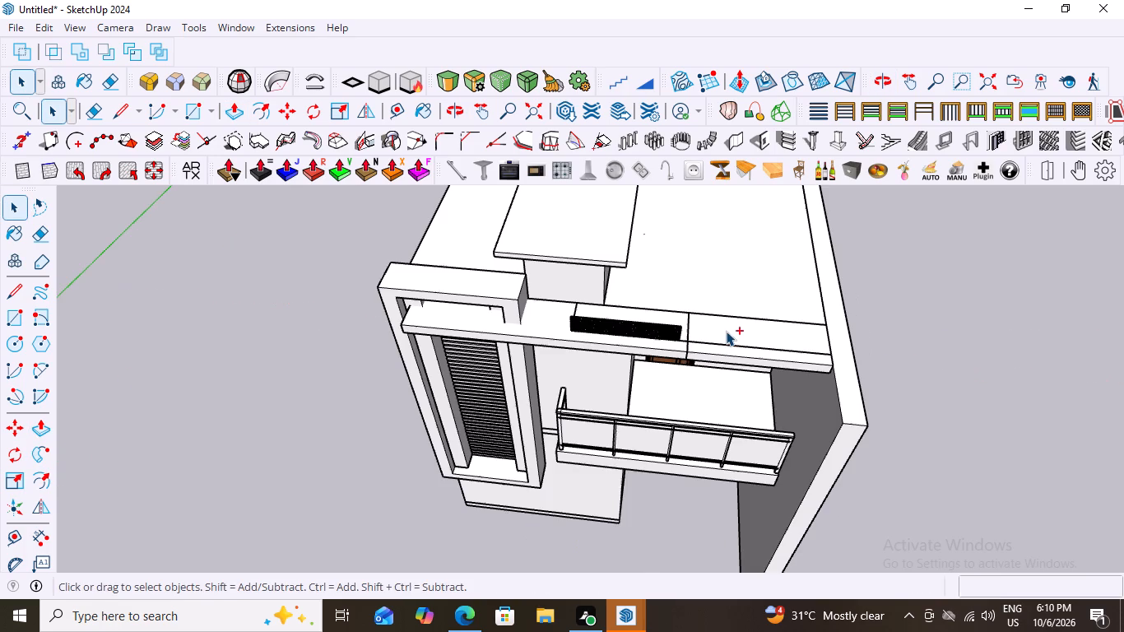
click(726, 331)
key(ctrl+z)
key(ctrl+z)
Move the black patterned panel component off the roof's front ledge to the open space near the reference photo, about 118' 9" away.
scroll(741, 324, down, 7)
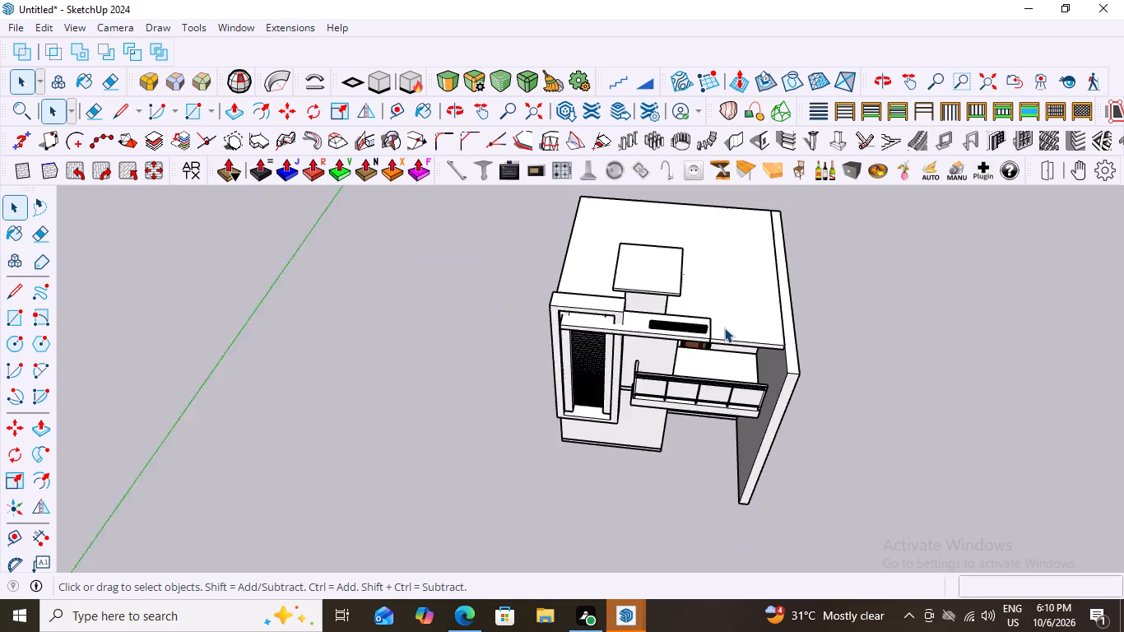
scroll(724, 328, down, 1)
middle_drag(686, 327, 677, 145)
scroll(686, 291, up, 3)
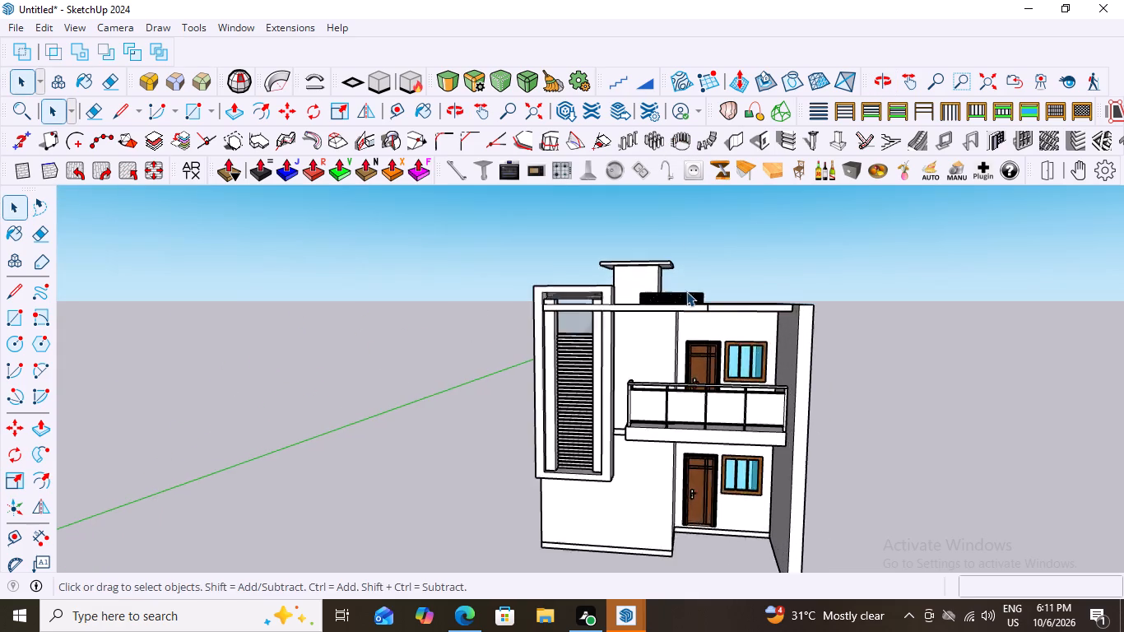
scroll(686, 291, up, 14)
scroll(676, 282, down, 7)
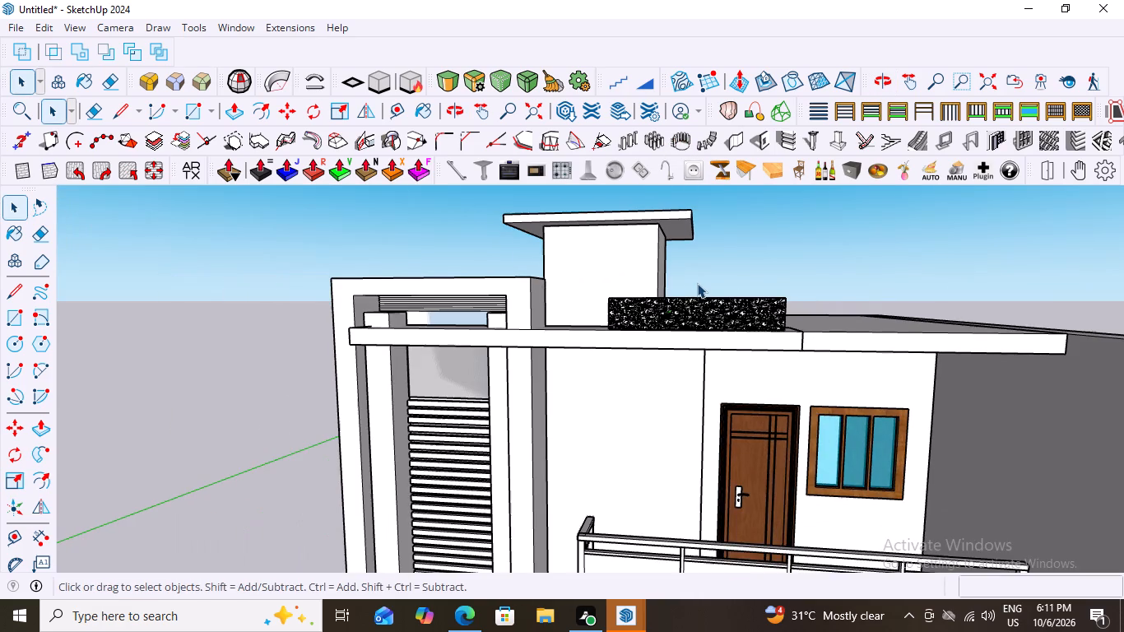
scroll(671, 318, up, 3)
middle_drag(665, 304, 698, 406)
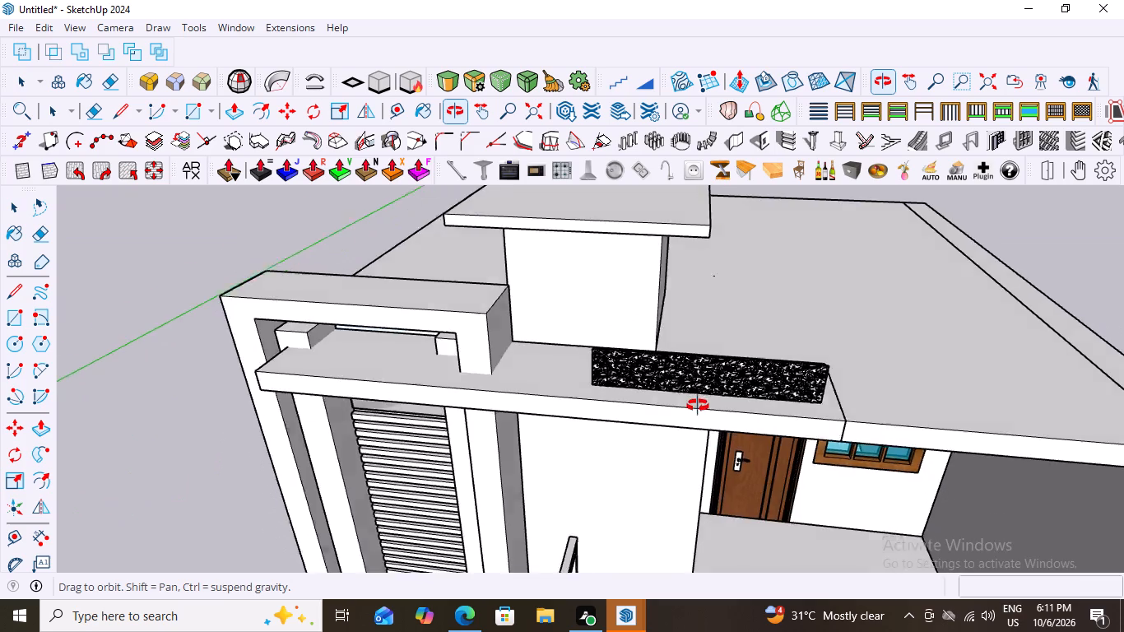
middle_drag(698, 406, 742, 388)
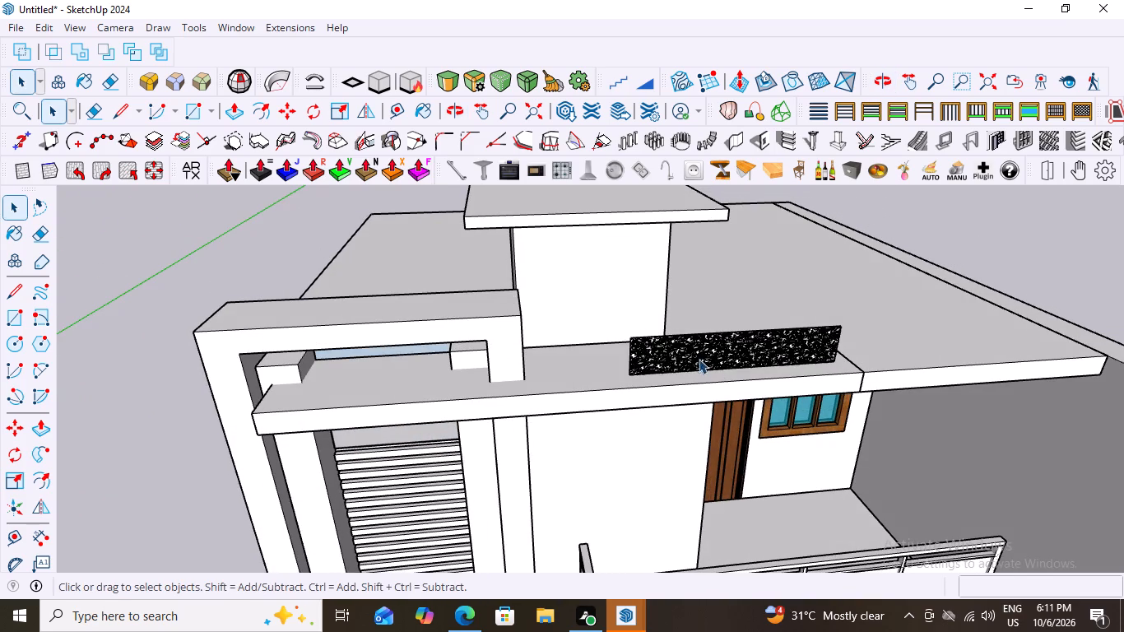
click(658, 347)
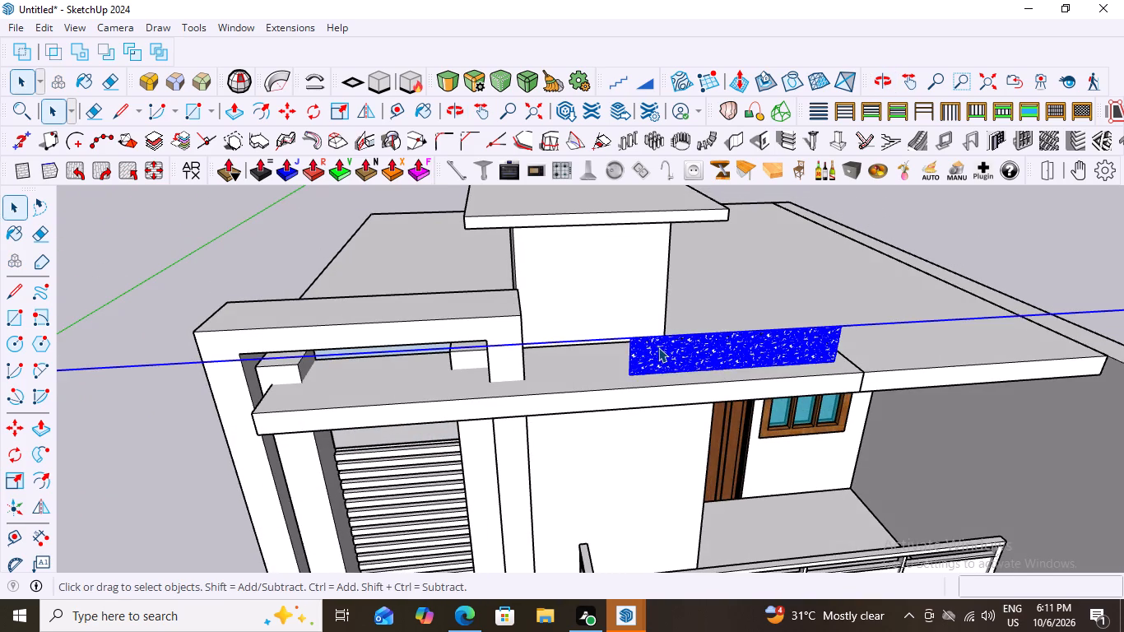
scroll(653, 355, up, 1)
key(m)
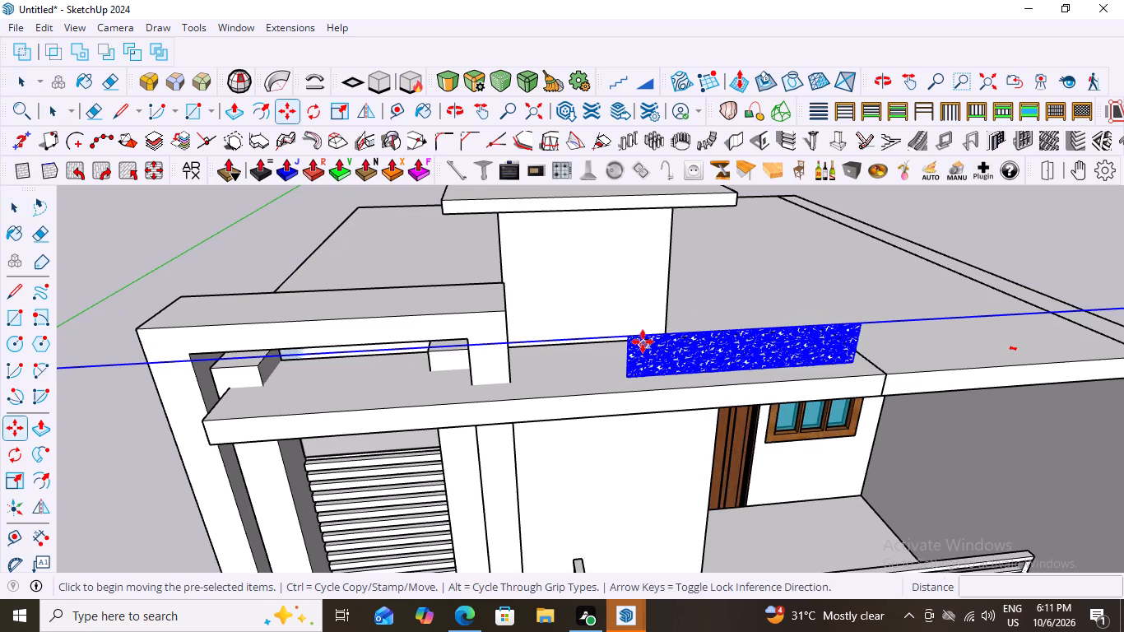
scroll(626, 336, up, 1)
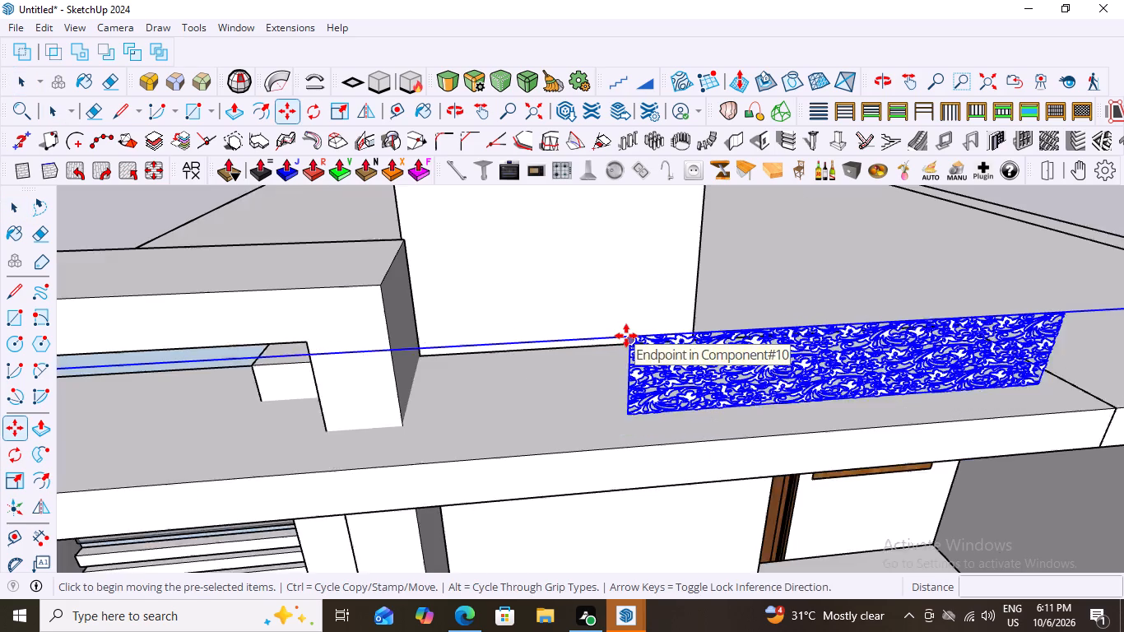
scroll(626, 336, up, 2)
drag(634, 336, 621, 339)
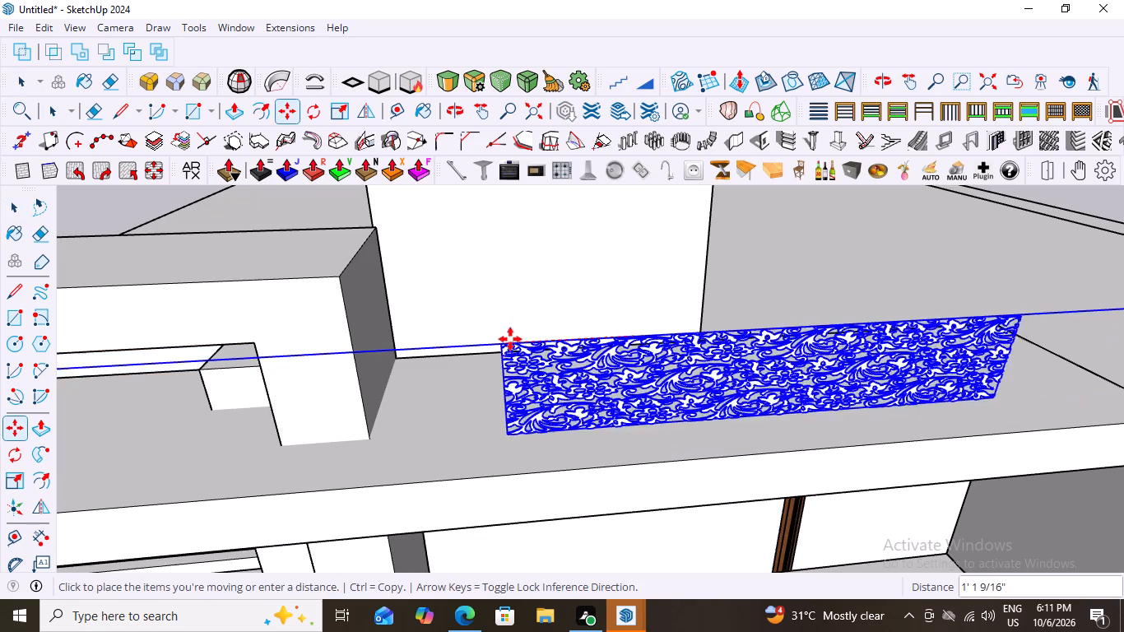
scroll(532, 331, down, 20)
scroll(532, 331, down, 8)
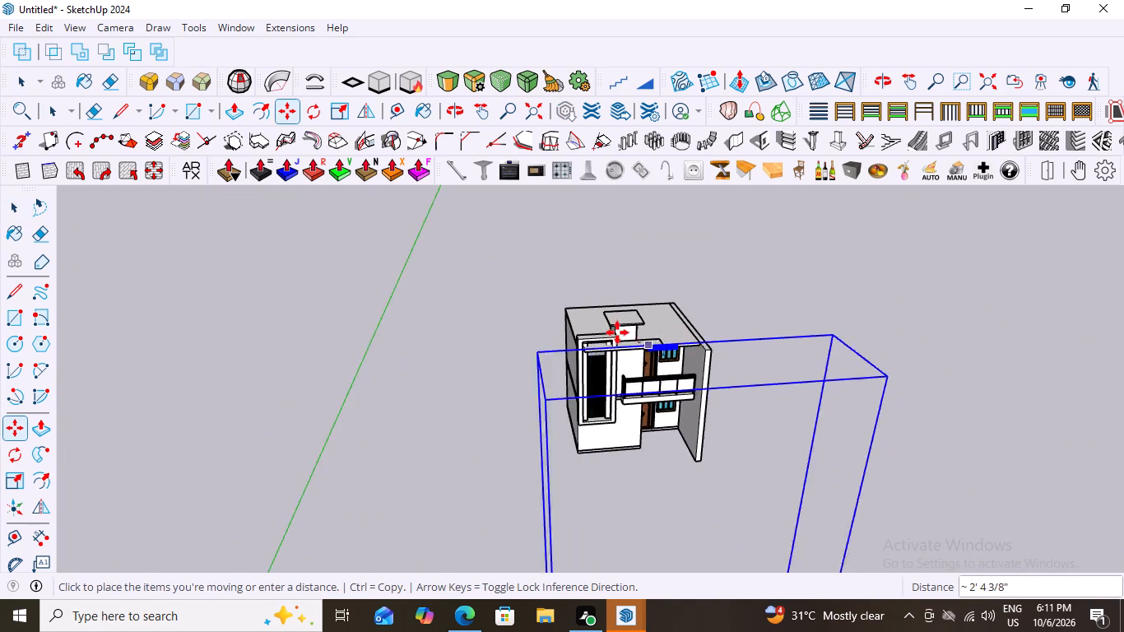
scroll(617, 332, down, 20)
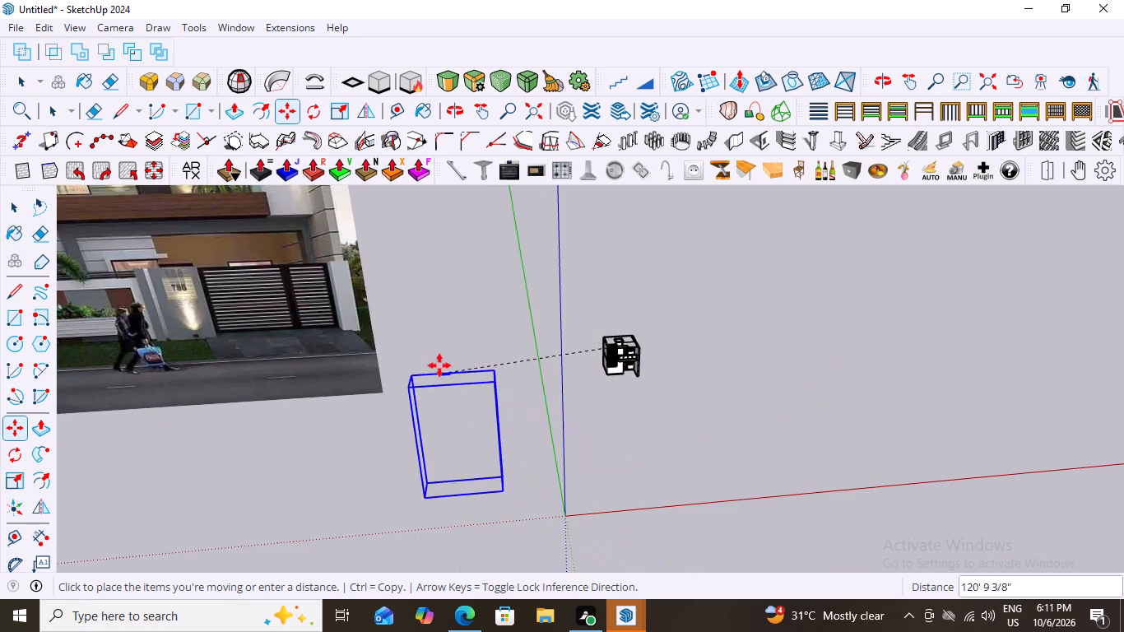
click(443, 349)
scroll(451, 354, up, 15)
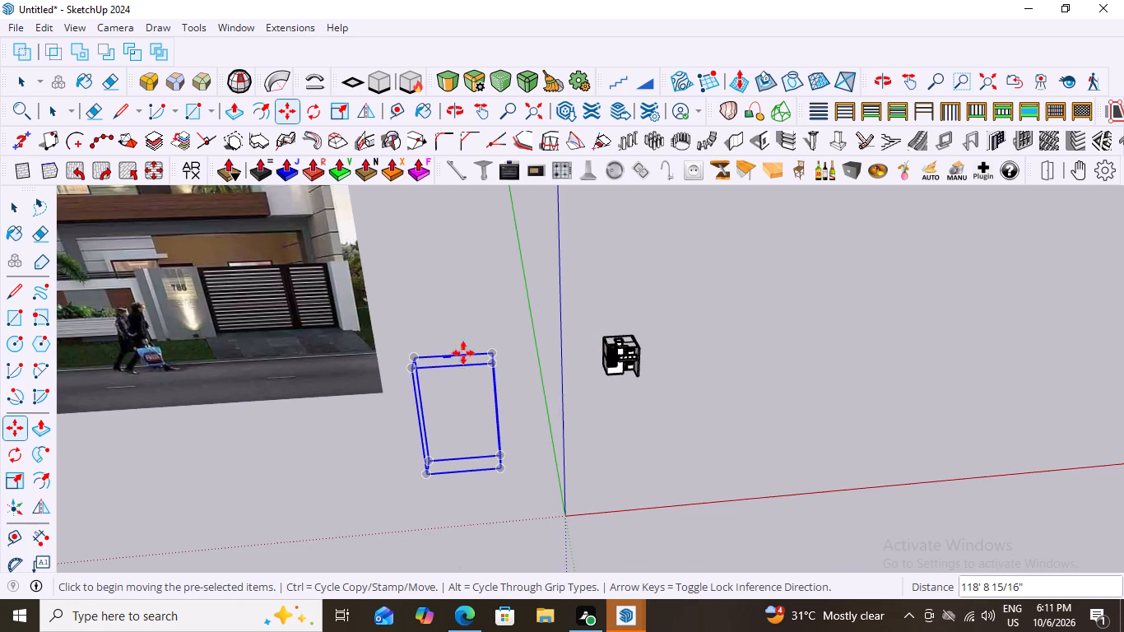
key(space)
click(715, 320)
key(Escape)
key(Escape)
key(Escape)
key(Escape)
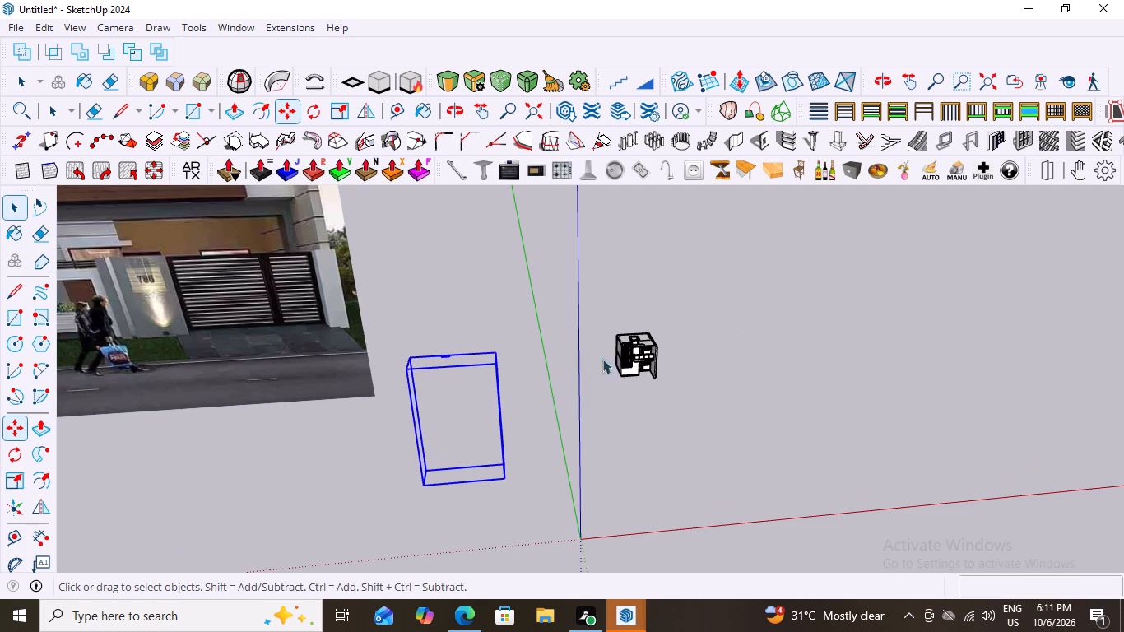
key(Escape)
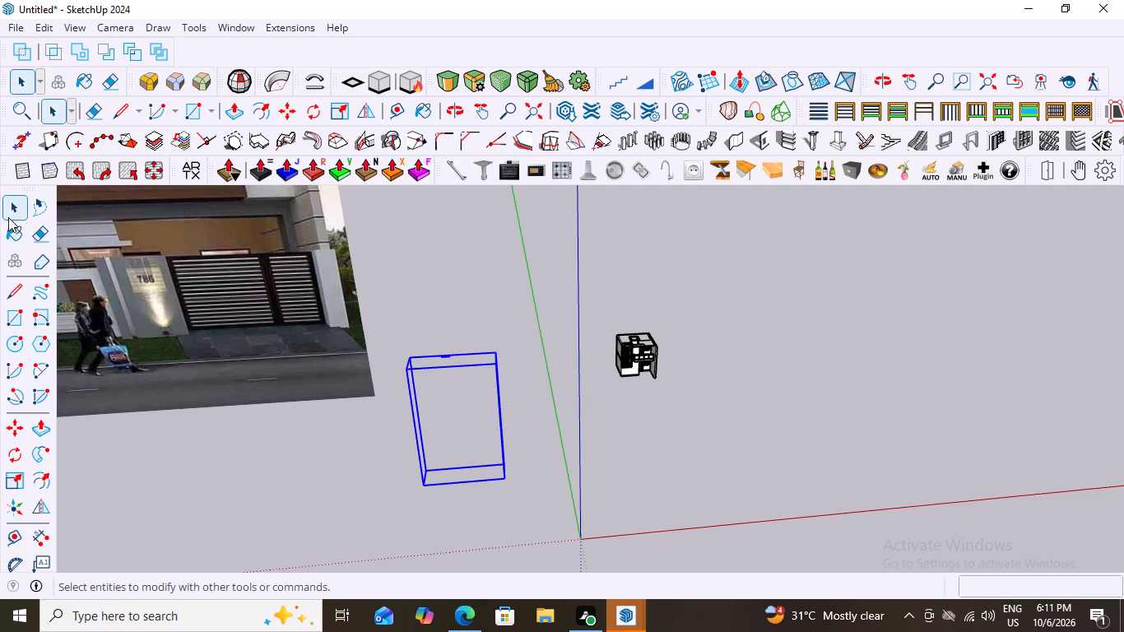
click(8, 211)
Examine the house's front facade and roof ledge from above and below.
scroll(592, 365, up, 7)
middle_drag(683, 365, 608, 331)
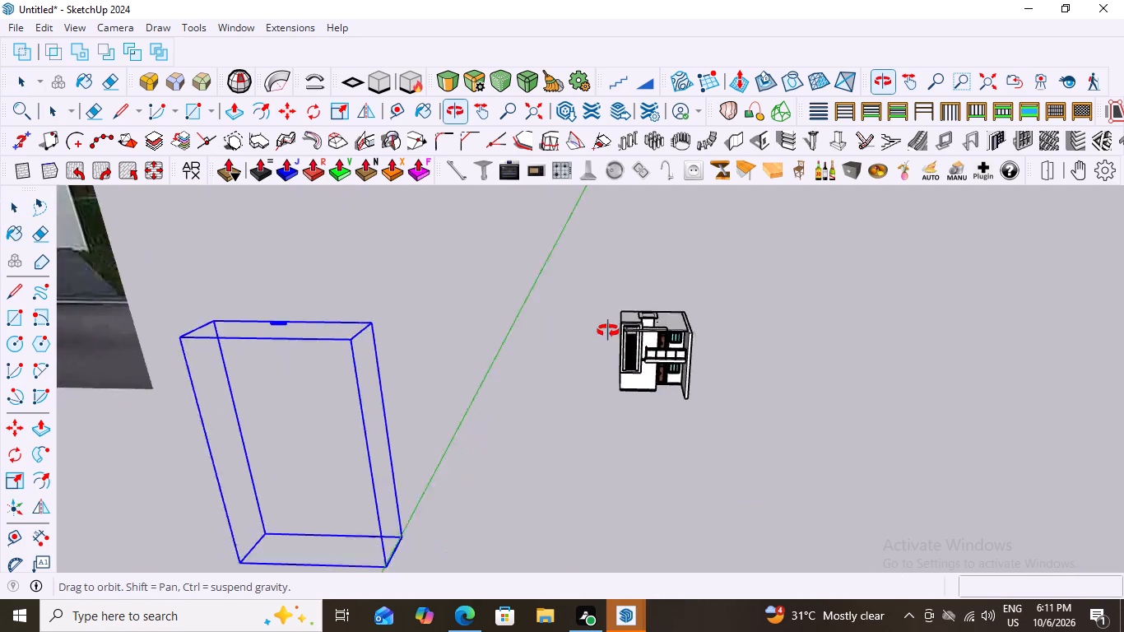
middle_drag(608, 331, 637, 324)
scroll(636, 324, up, 5)
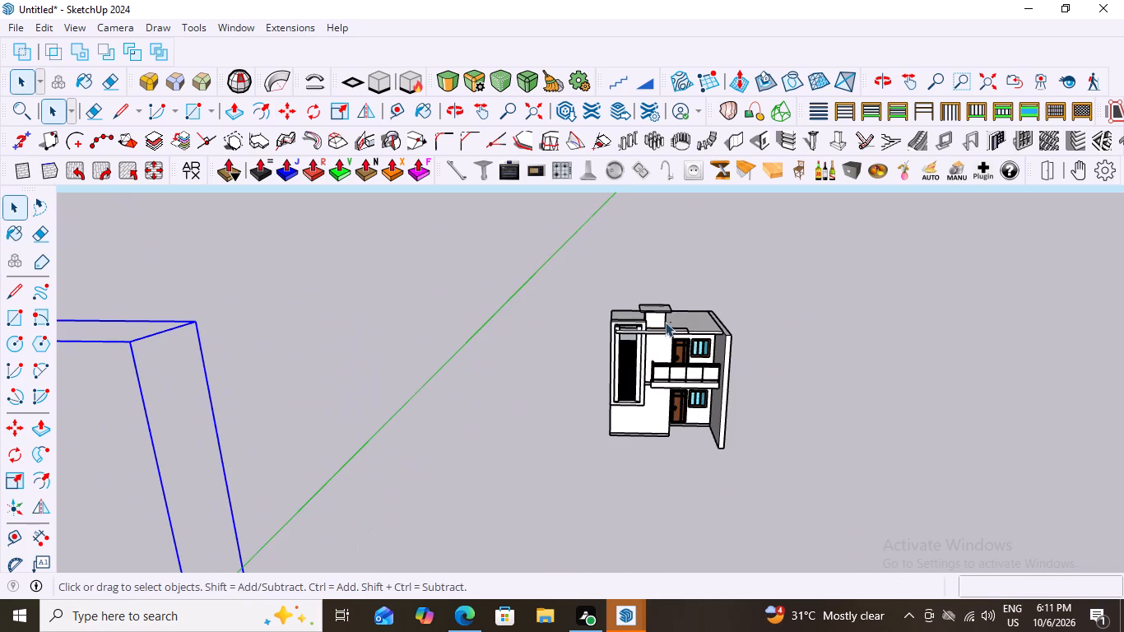
middle_click(676, 240)
middle_click(802, 244)
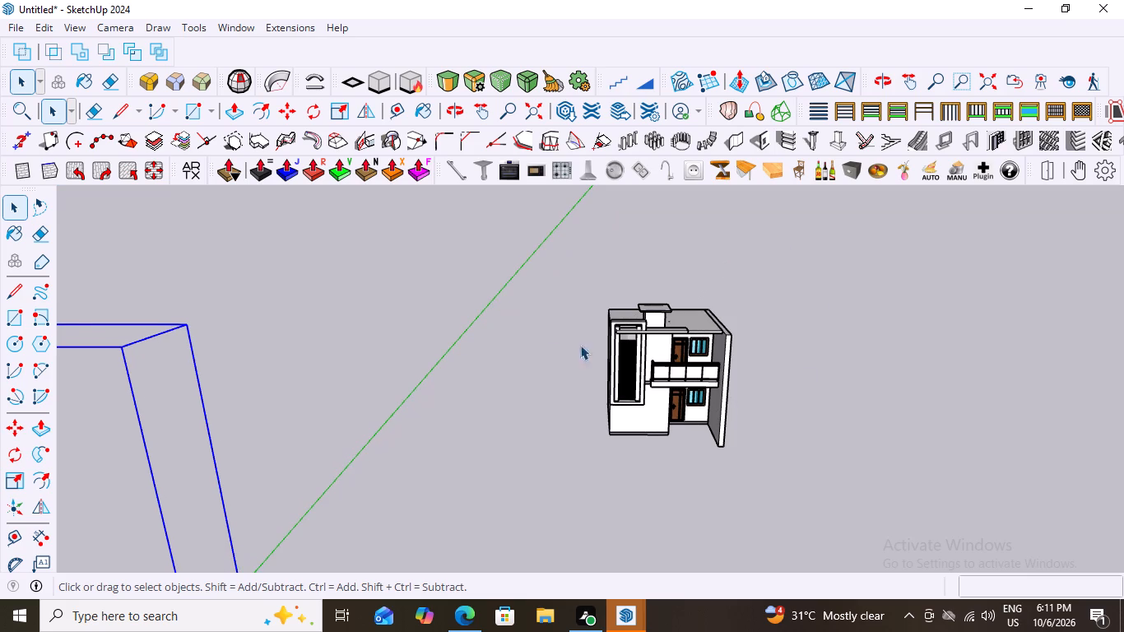
scroll(588, 331, down, 1)
middle_drag(696, 377, 741, 187)
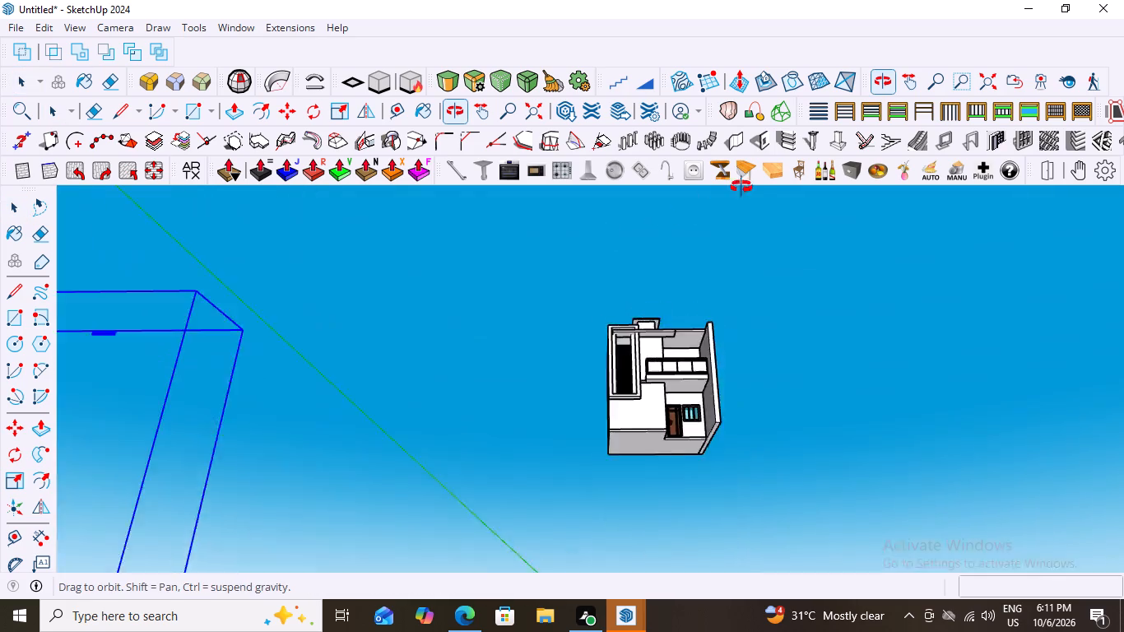
middle_drag(741, 187, 700, 370)
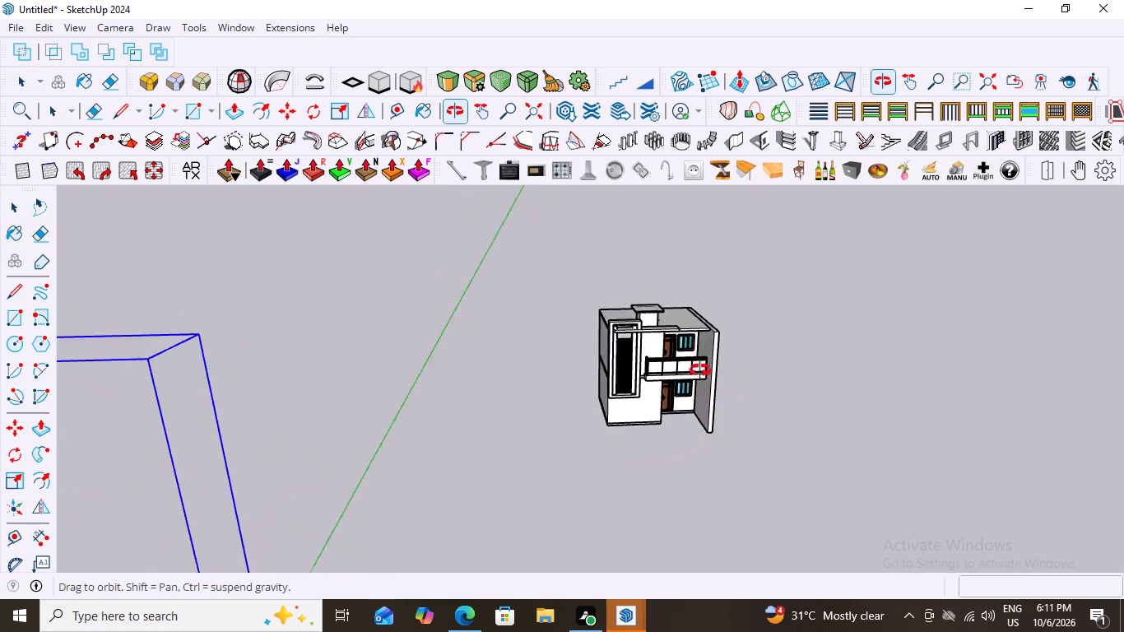
Draw an L-shaped line on the roof's front ledge, about 2' towards the front and about 11' along the edge to the side wall.
middle_drag(700, 370, 718, 411)
scroll(668, 323, up, 12)
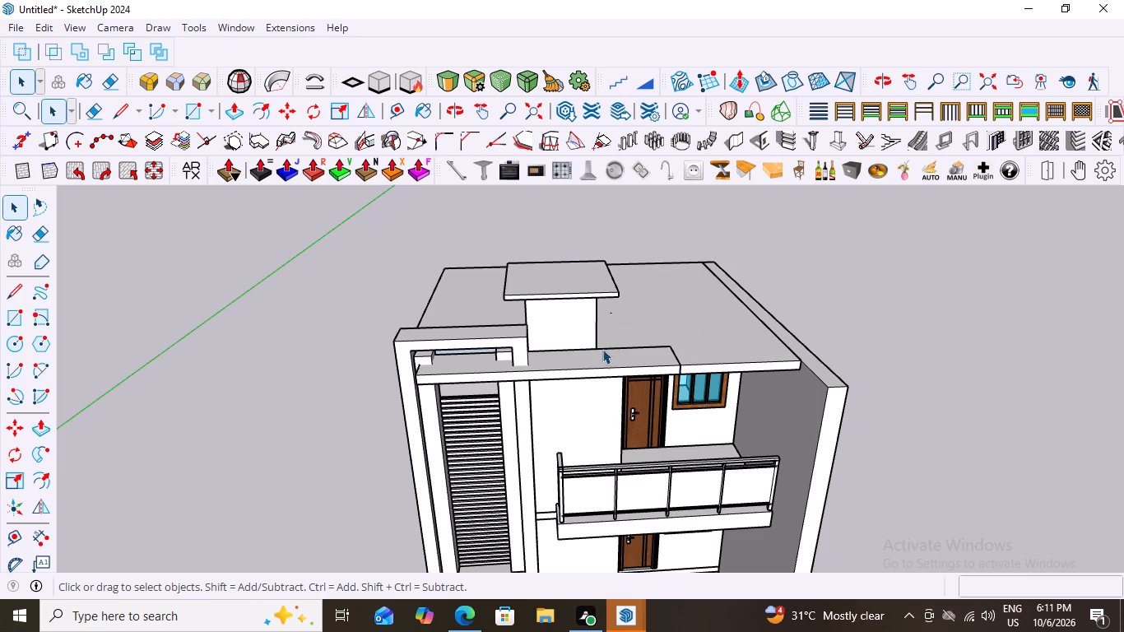
middle_drag(603, 347, 607, 397)
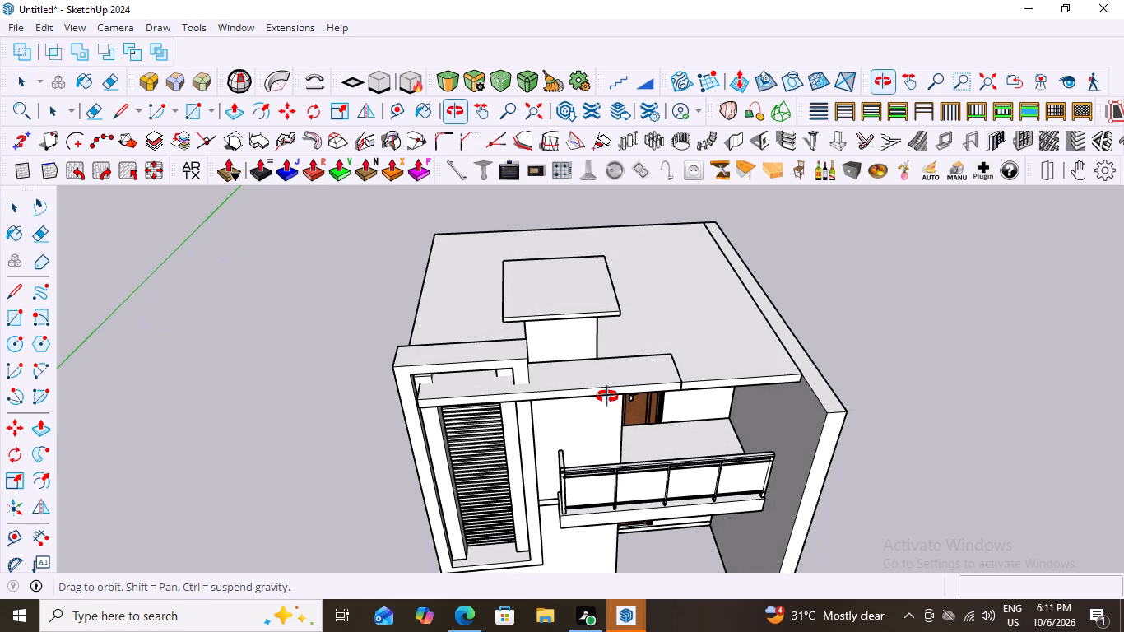
middle_drag(607, 397, 610, 384)
scroll(583, 362, up, 2)
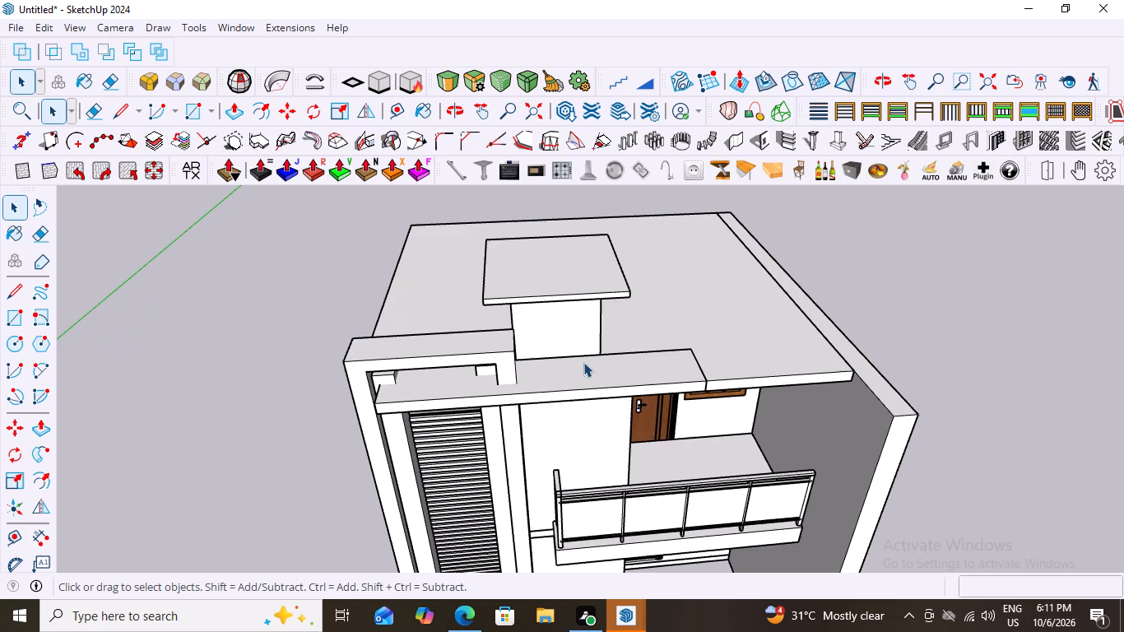
scroll(583, 362, up, 1)
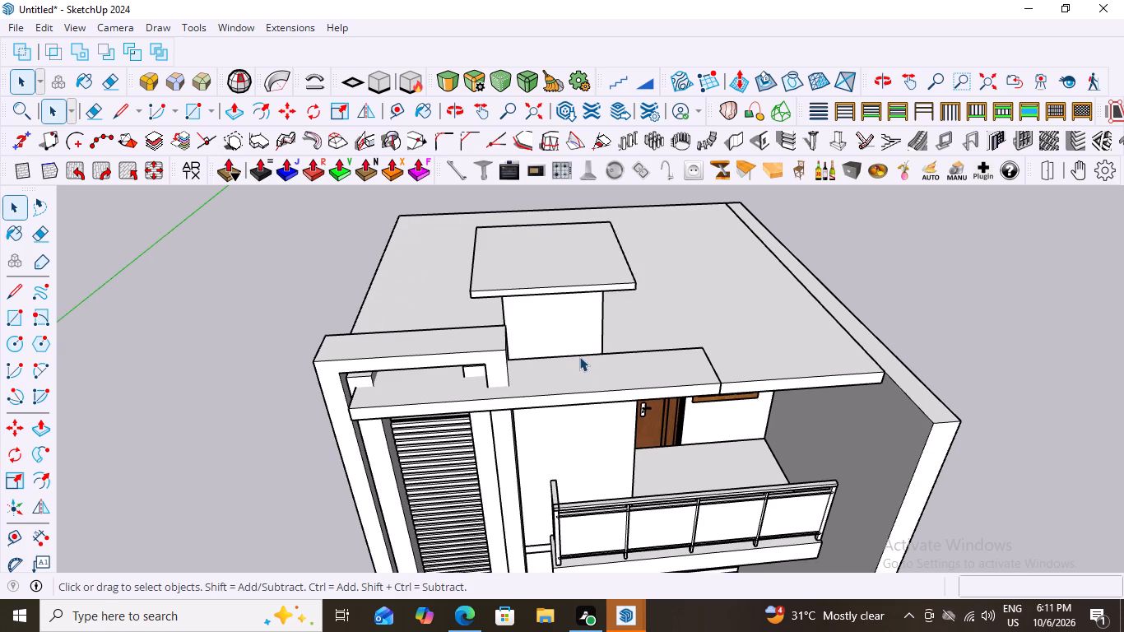
key(l)
scroll(574, 364, up, 1)
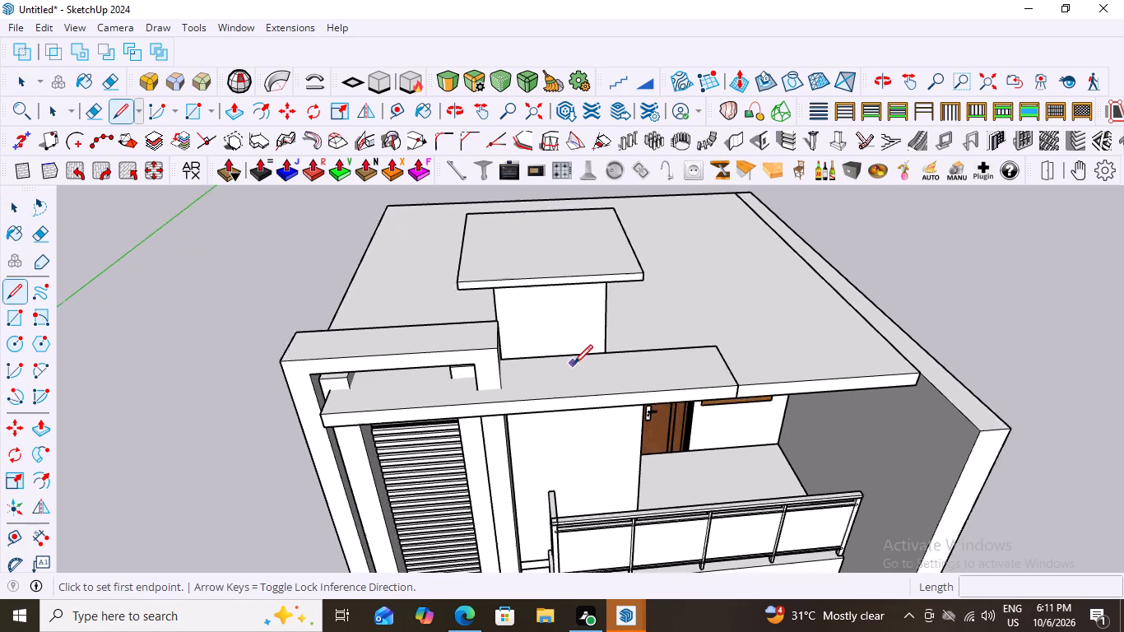
scroll(574, 364, up, 1)
middle_drag(581, 361, 579, 392)
scroll(570, 390, up, 4)
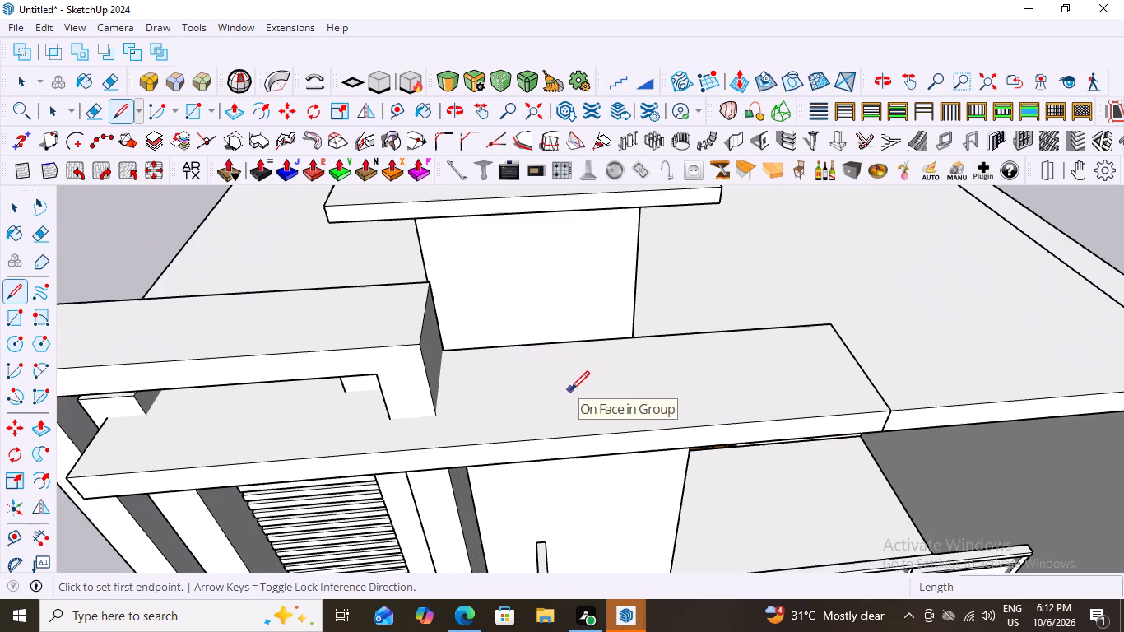
scroll(570, 390, up, 1)
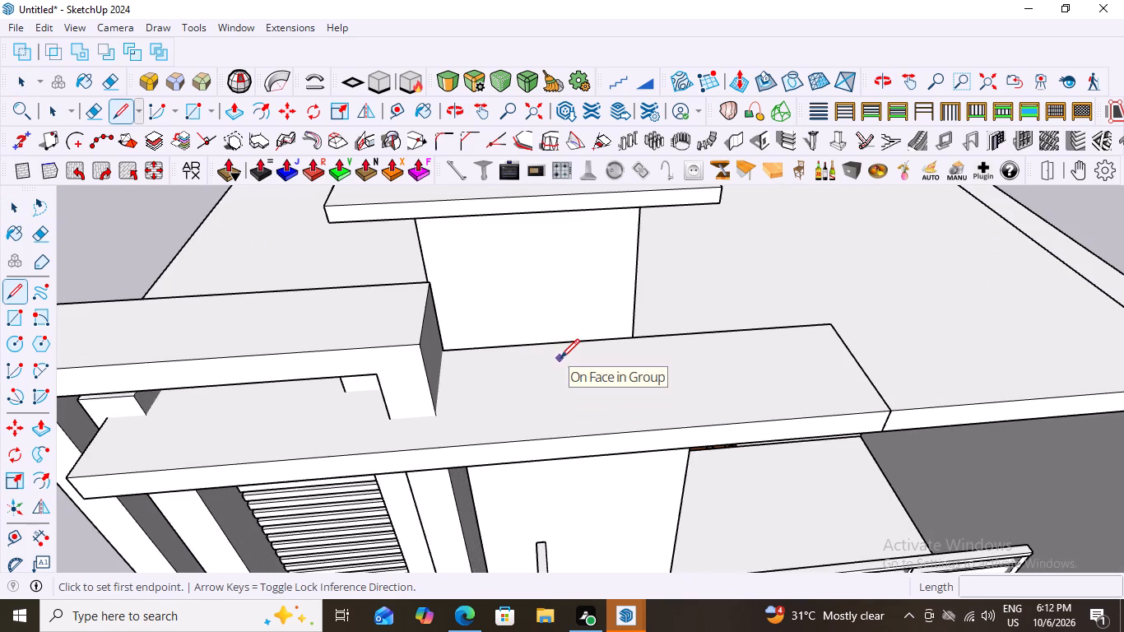
click(583, 349)
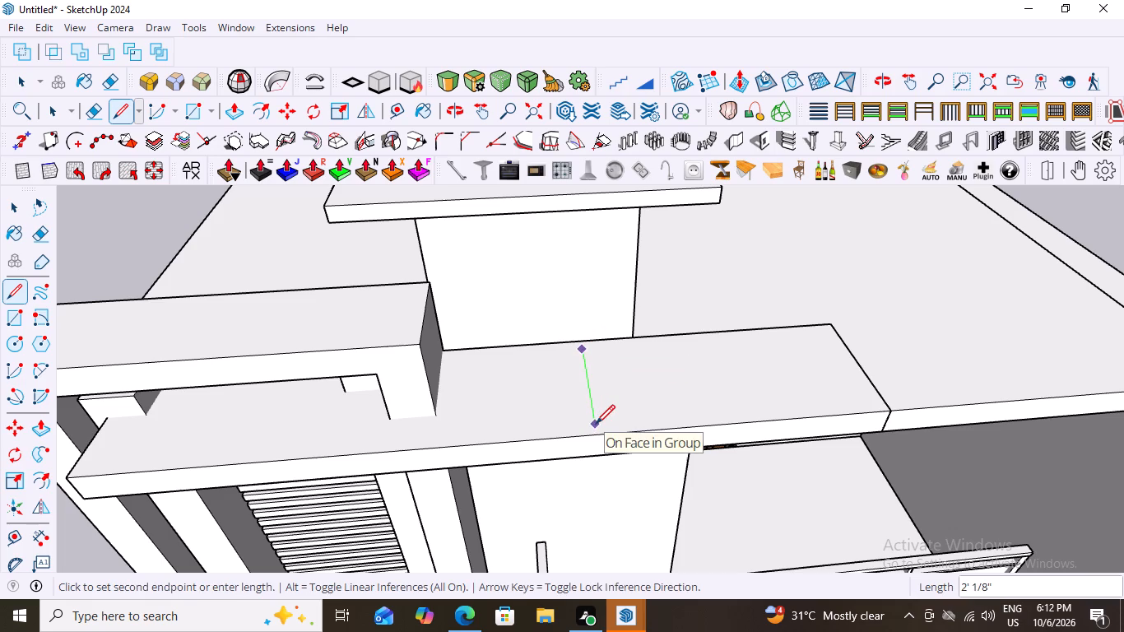
click(596, 424)
scroll(794, 393, down, 4)
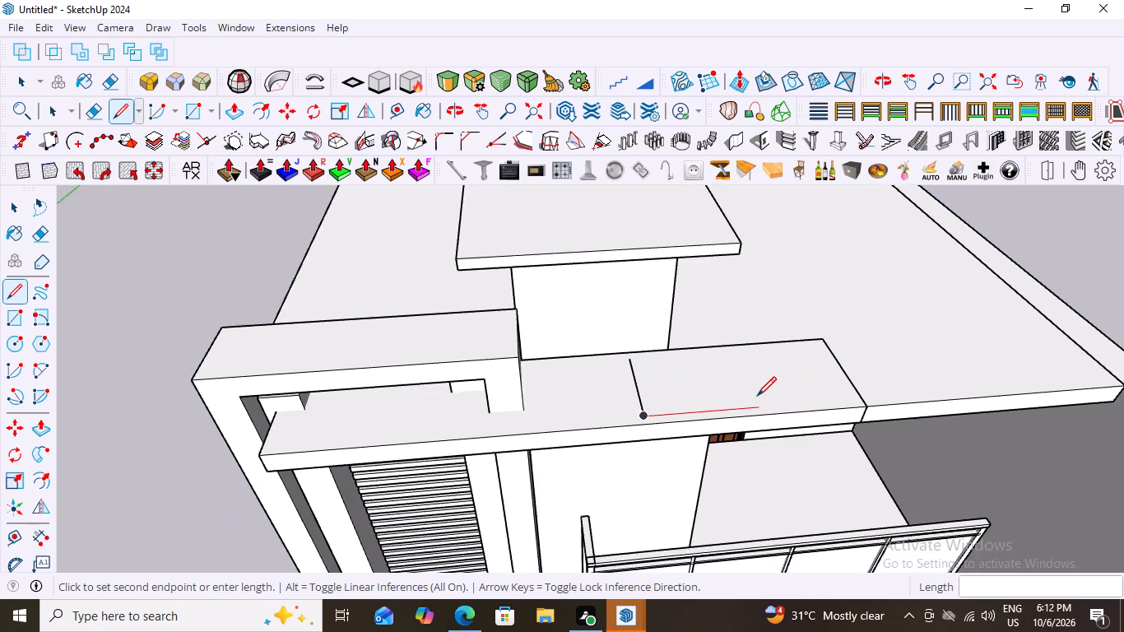
scroll(757, 396, down, 1)
scroll(1036, 372, up, 2)
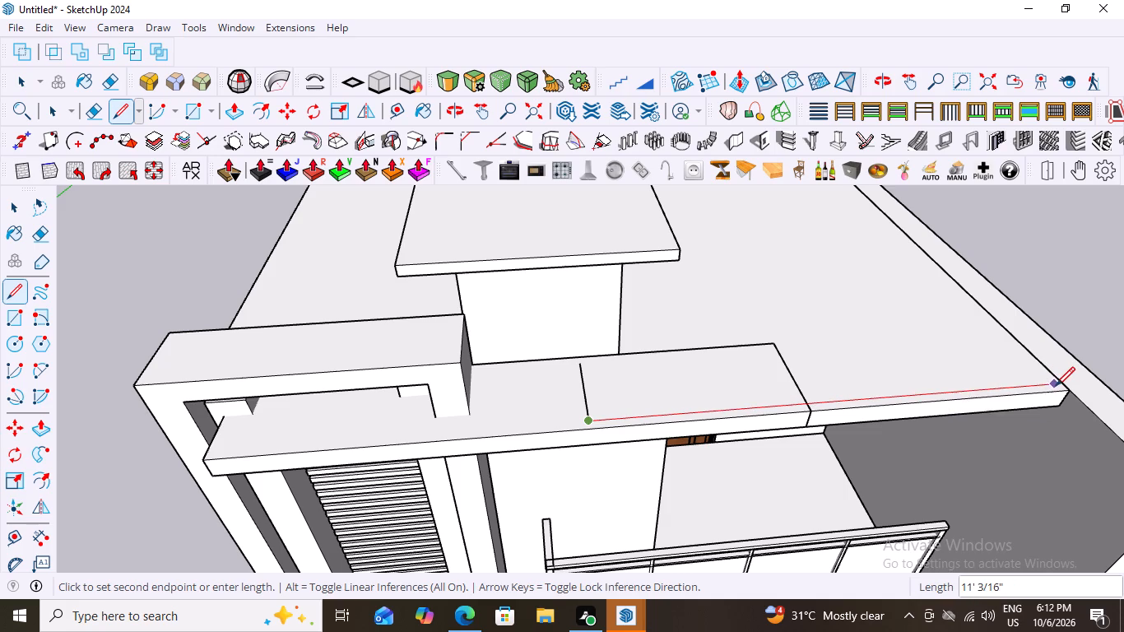
click(1055, 386)
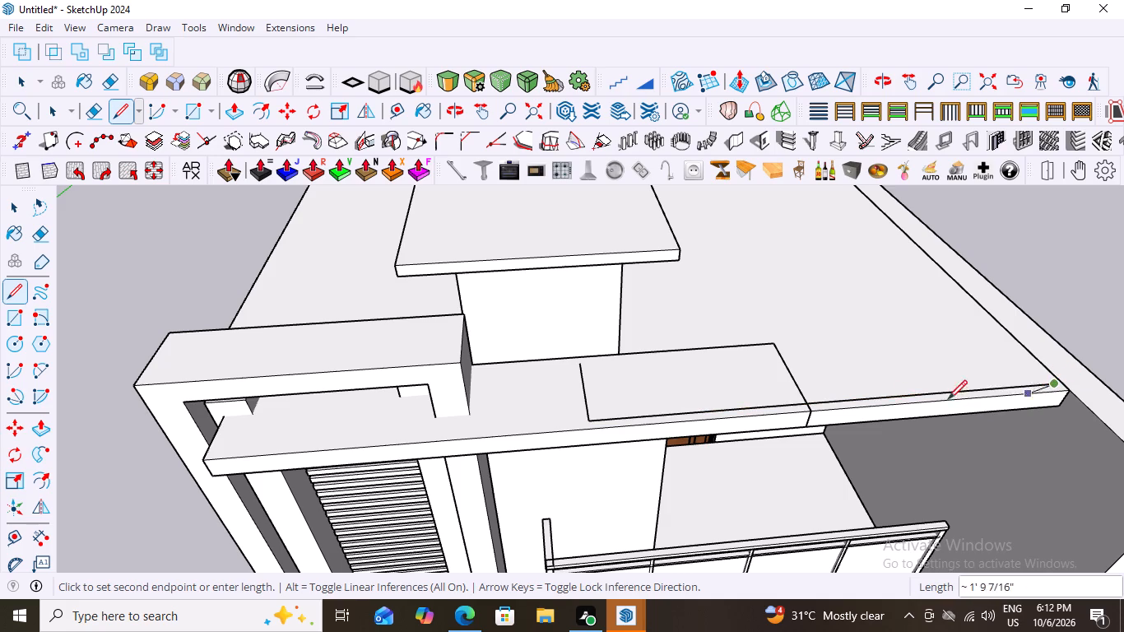
scroll(597, 377, down, 4)
key(space)
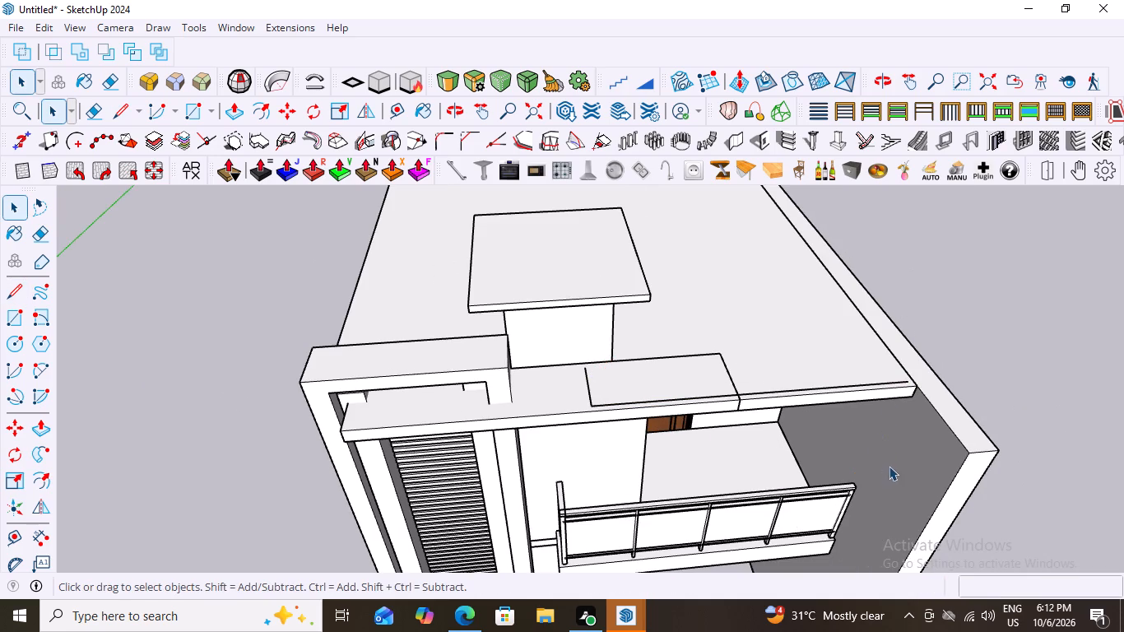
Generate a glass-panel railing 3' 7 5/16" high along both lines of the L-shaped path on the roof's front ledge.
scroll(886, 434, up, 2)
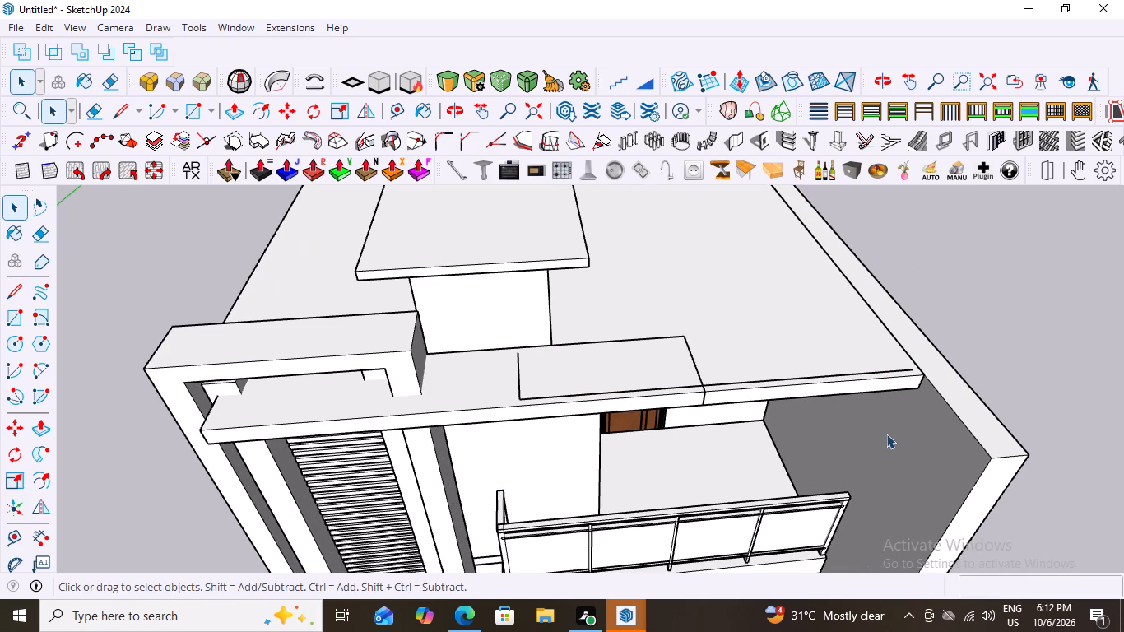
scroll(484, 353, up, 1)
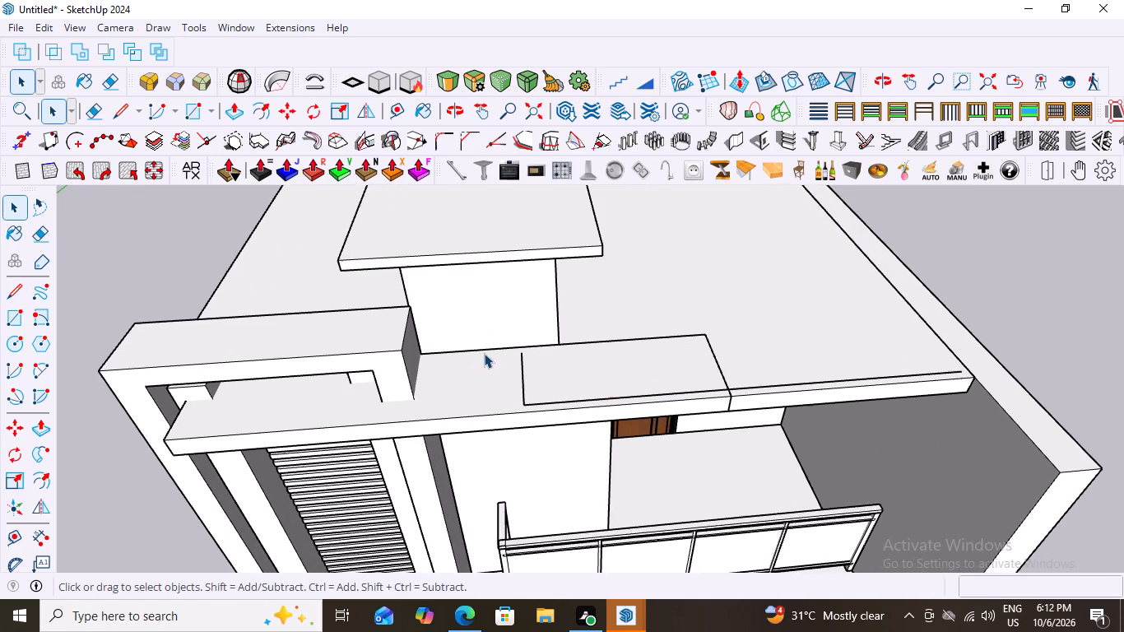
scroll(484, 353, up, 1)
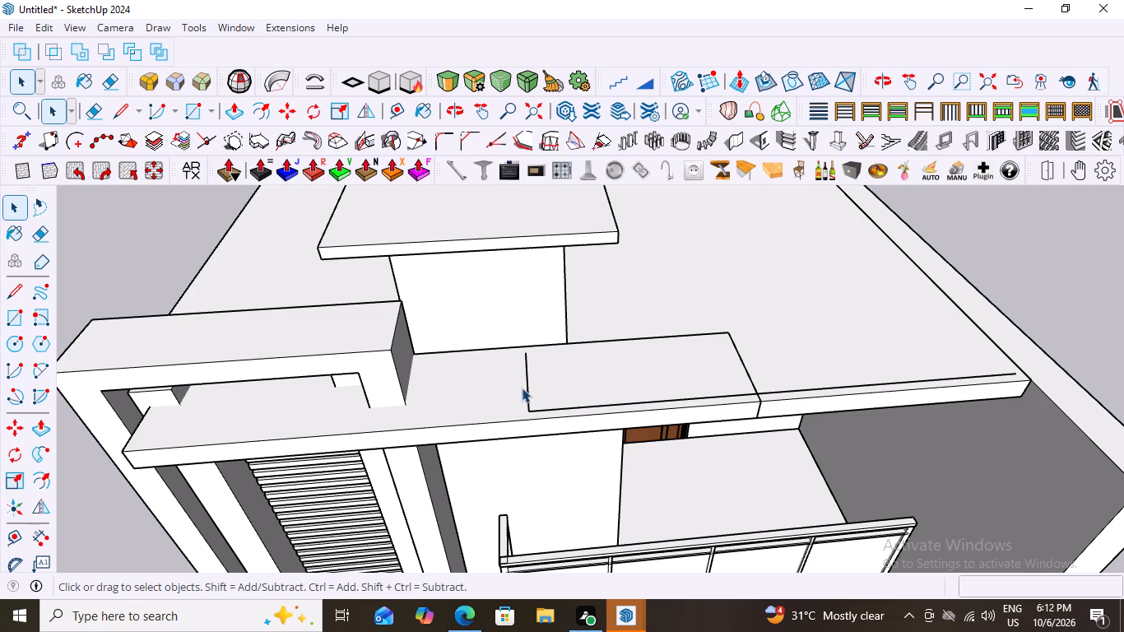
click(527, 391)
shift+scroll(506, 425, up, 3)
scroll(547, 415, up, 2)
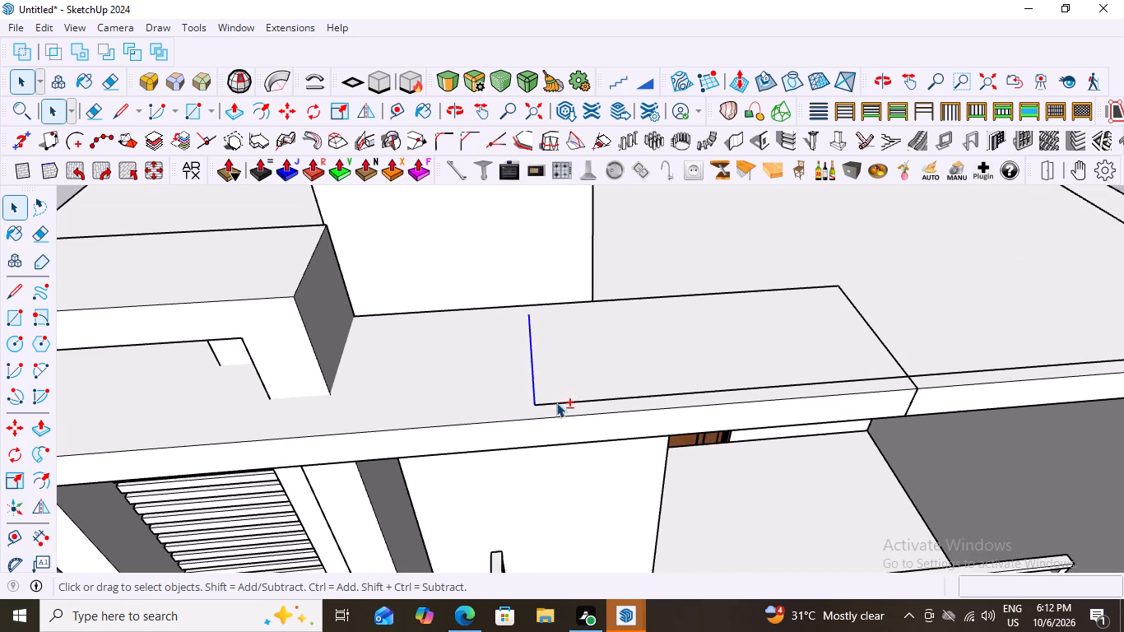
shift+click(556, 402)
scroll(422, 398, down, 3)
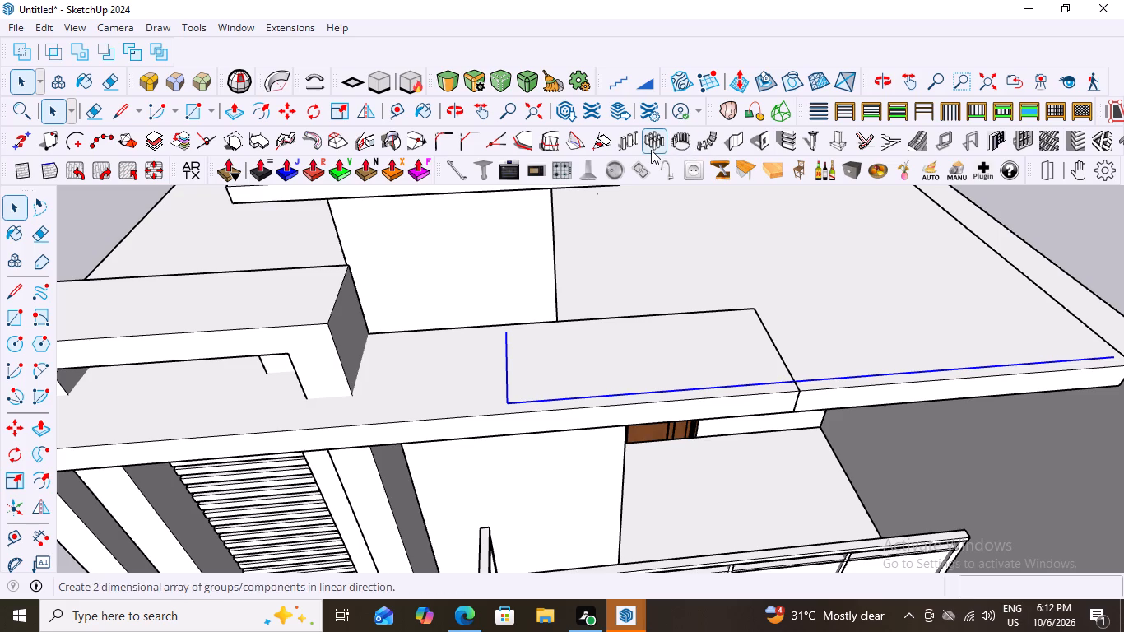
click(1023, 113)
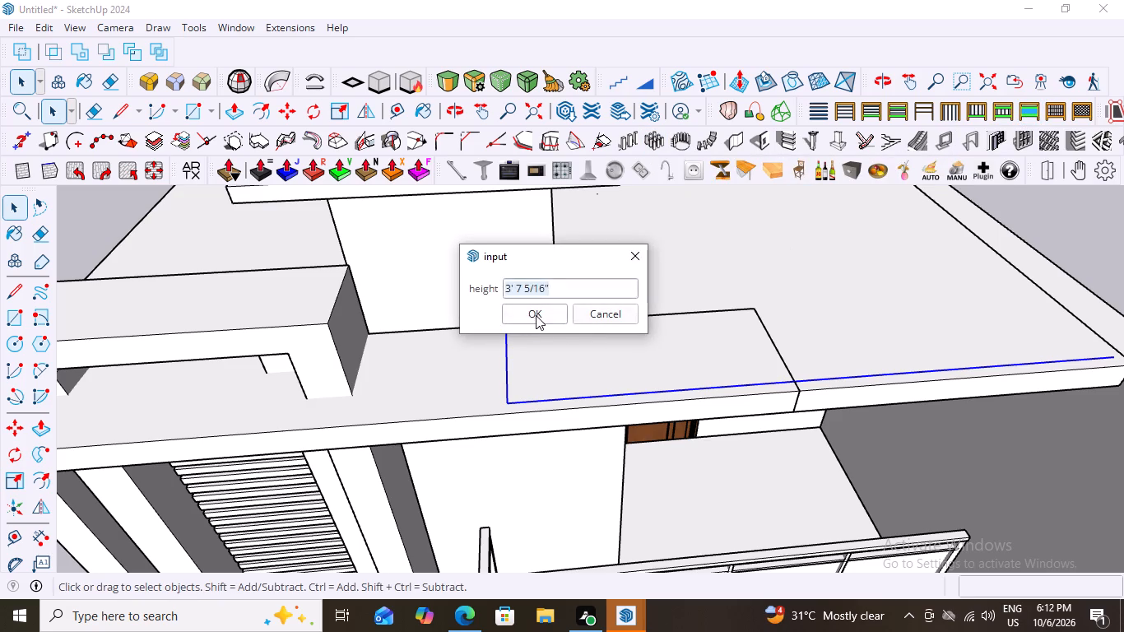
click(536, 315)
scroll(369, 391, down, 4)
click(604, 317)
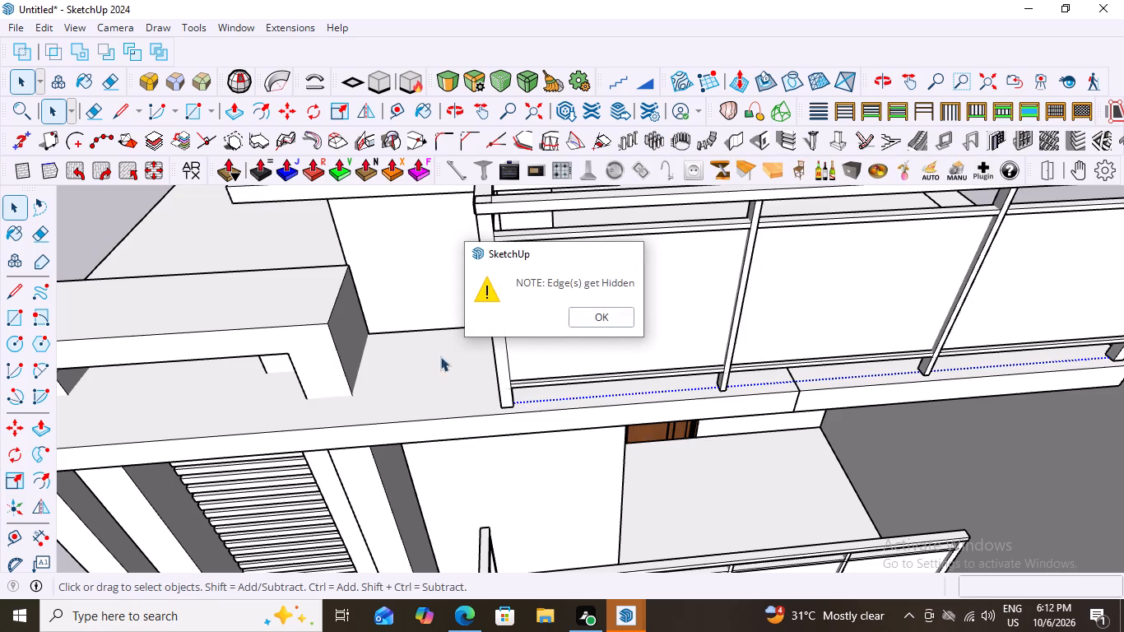
Examine the roof railing against the facade and the balcony railing from the front, side and above.
scroll(337, 374, down, 11)
middle_drag(585, 350, 569, 223)
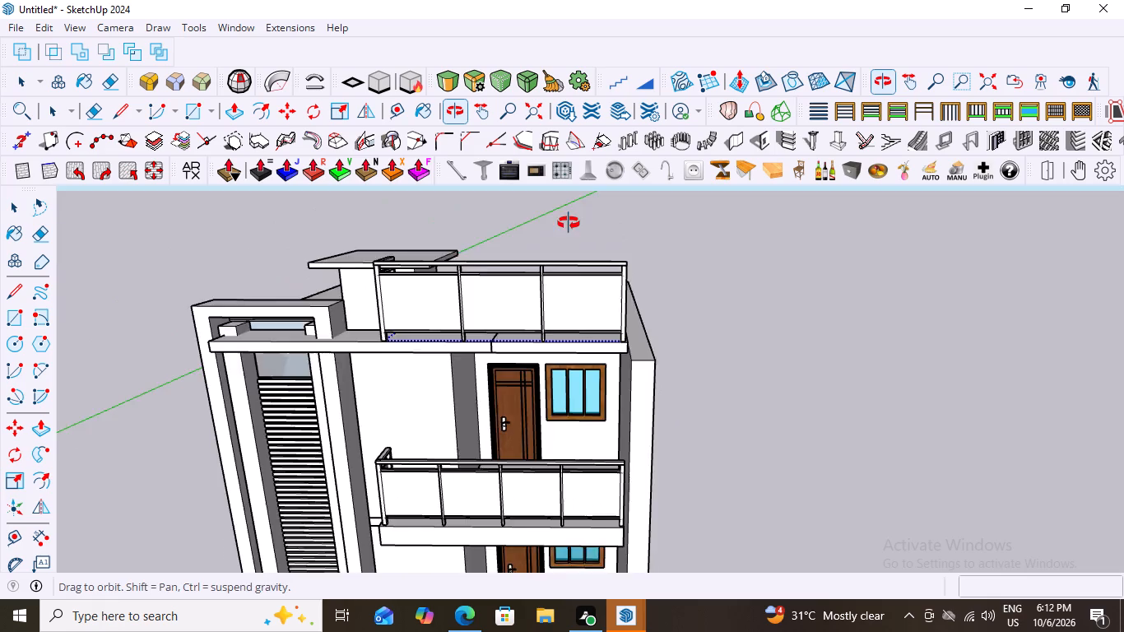
middle_drag(569, 223, 626, 193)
click(789, 280)
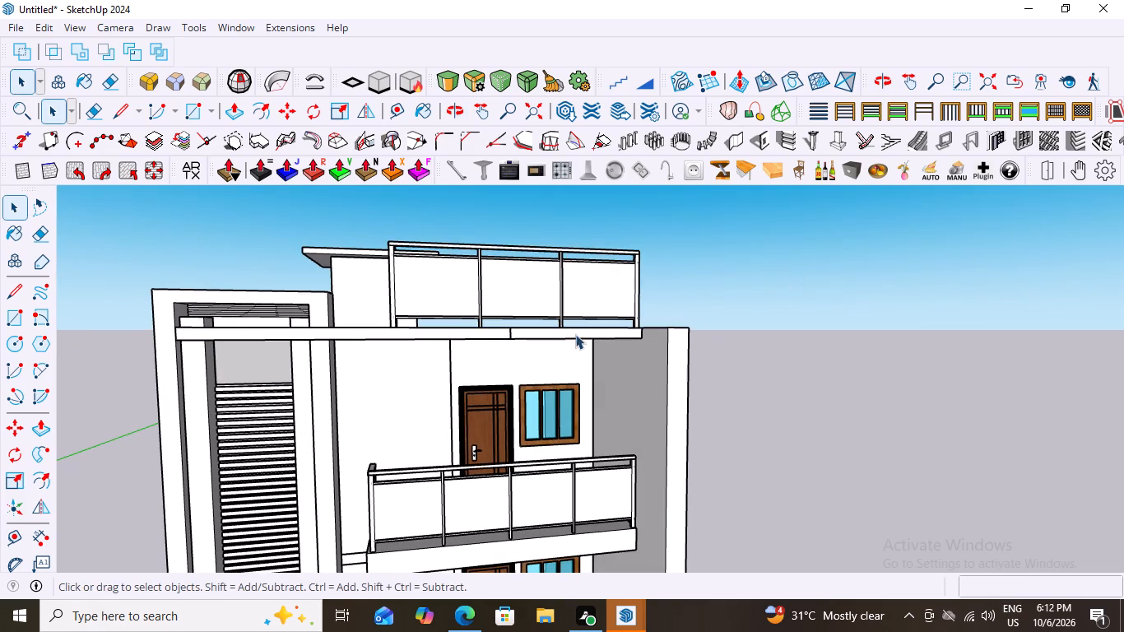
middle_drag(578, 333, 926, 462)
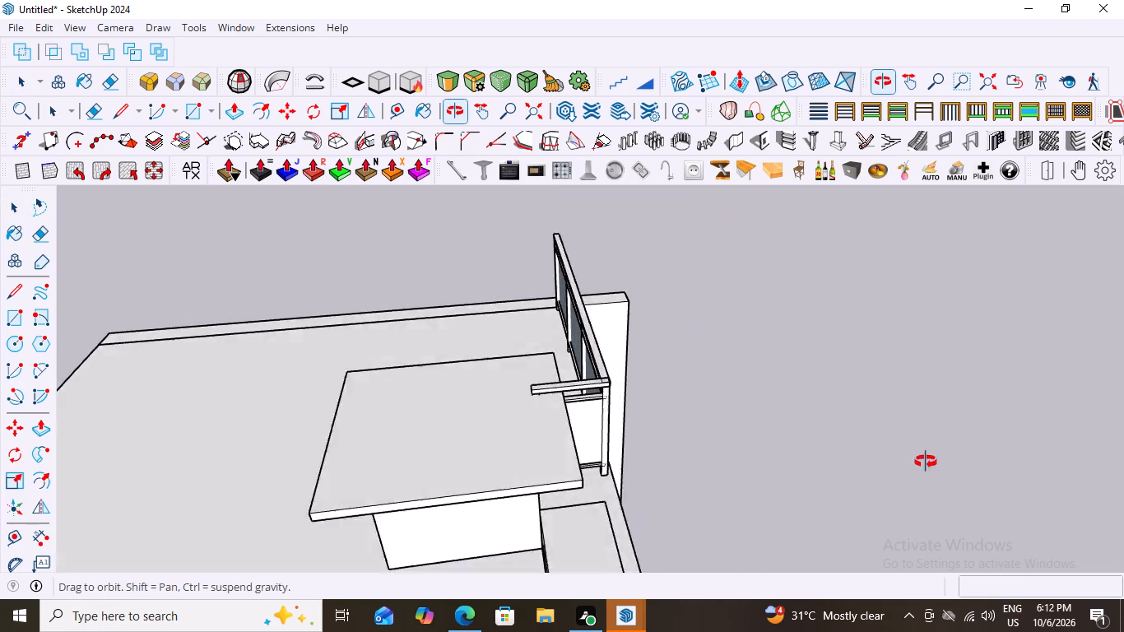
middle_drag(926, 462, 721, 465)
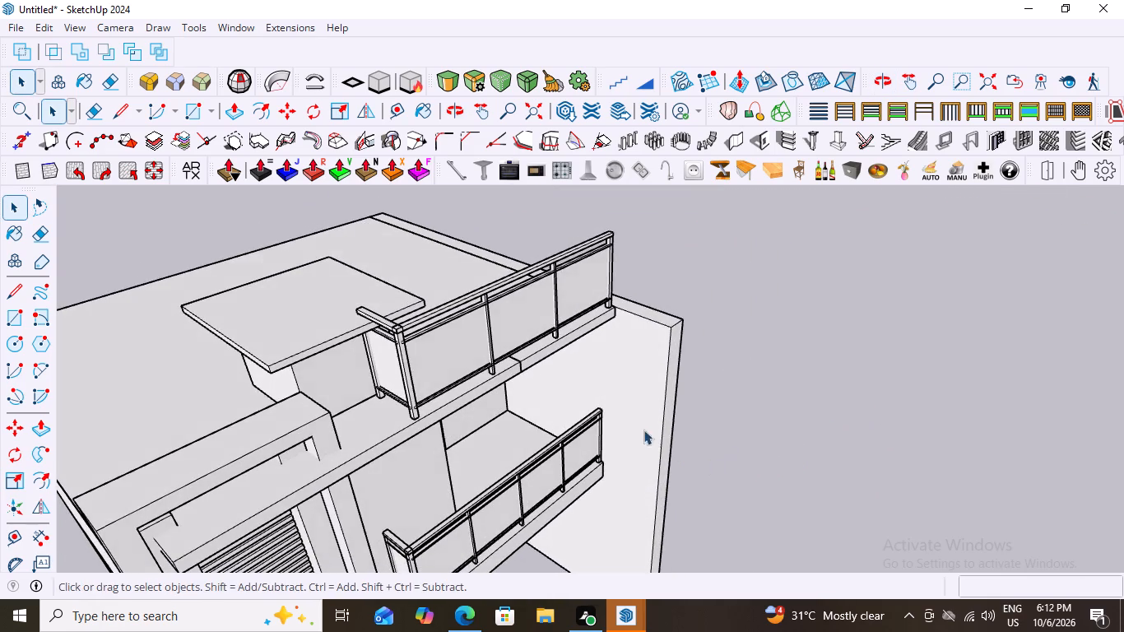
scroll(604, 403, down, 3)
middle_drag(624, 448, 446, 354)
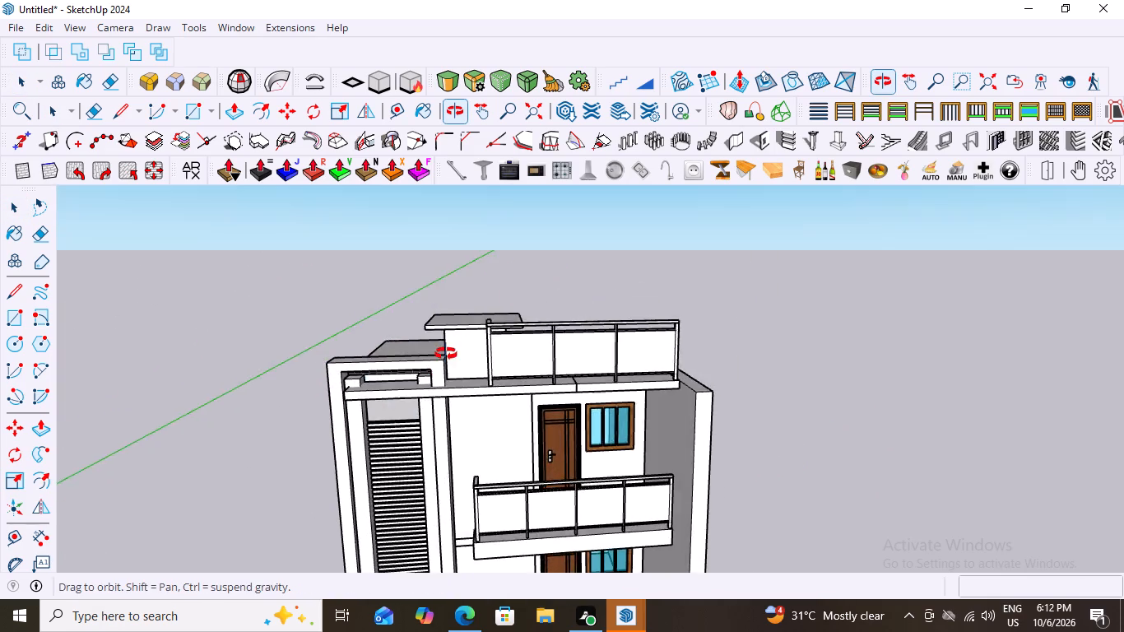
middle_drag(446, 354, 398, 348)
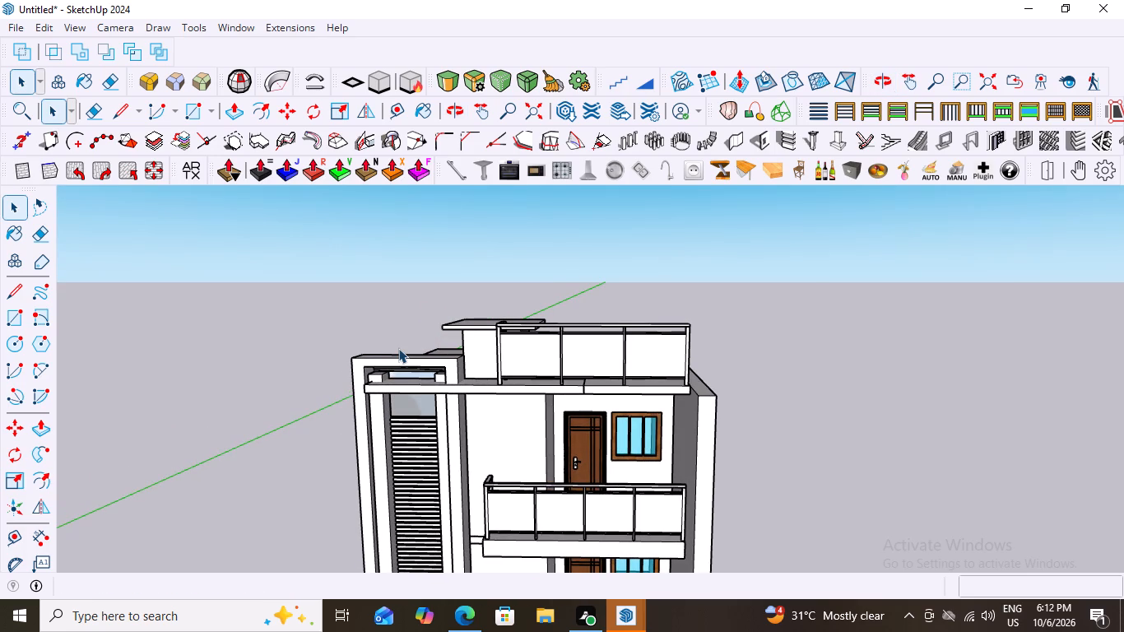
scroll(545, 343, down, 3)
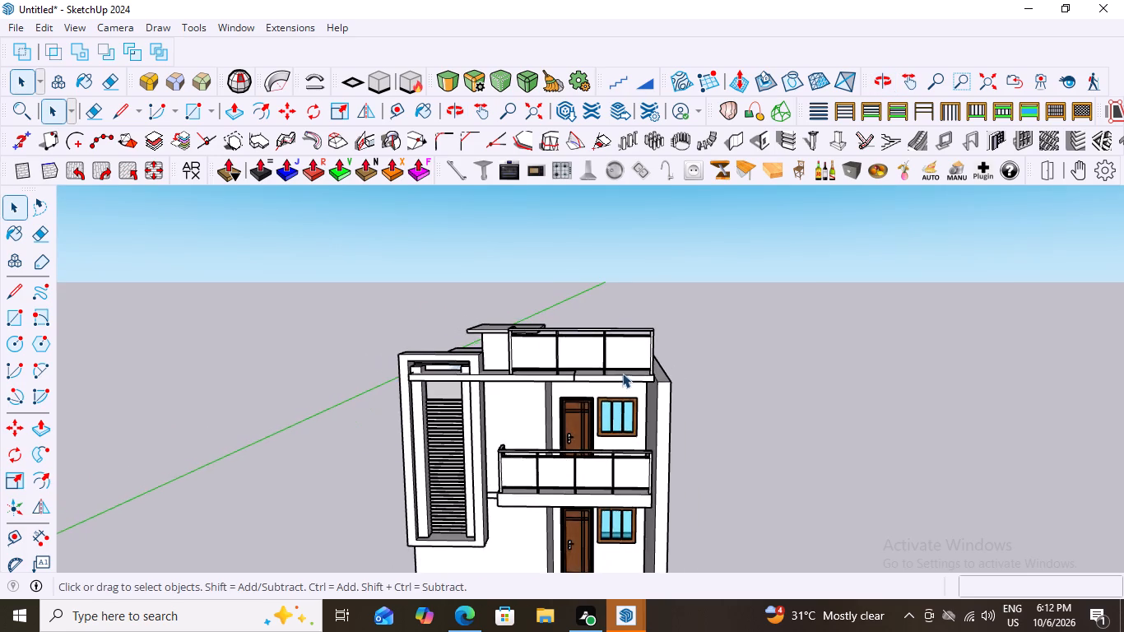
scroll(623, 373, down, 2)
middle_drag(557, 351, 655, 374)
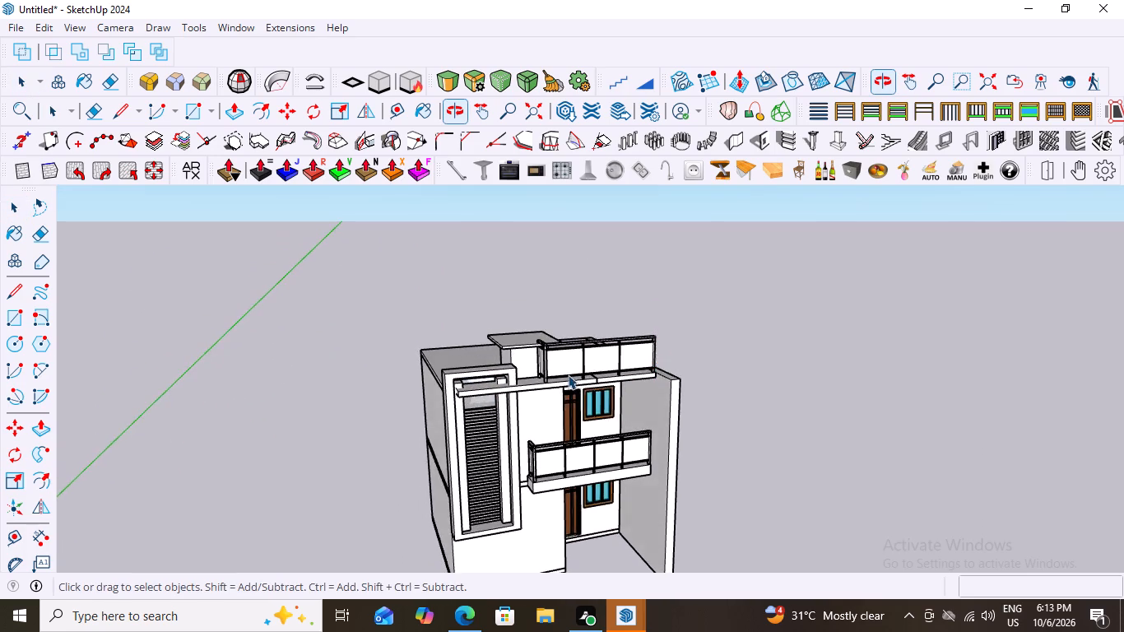
scroll(511, 371, up, 7)
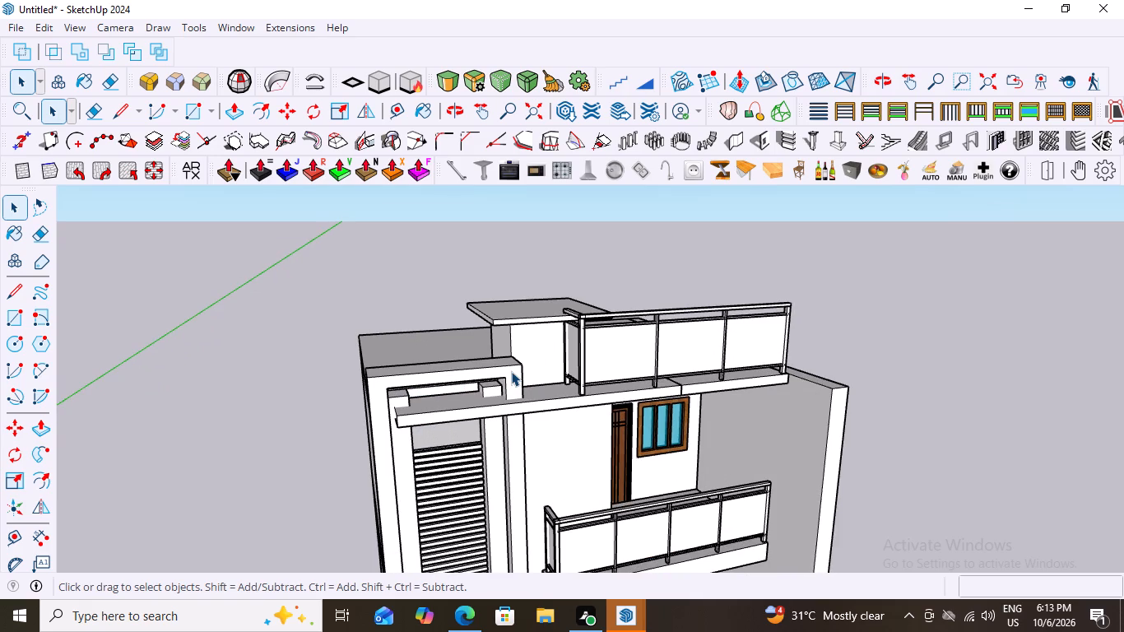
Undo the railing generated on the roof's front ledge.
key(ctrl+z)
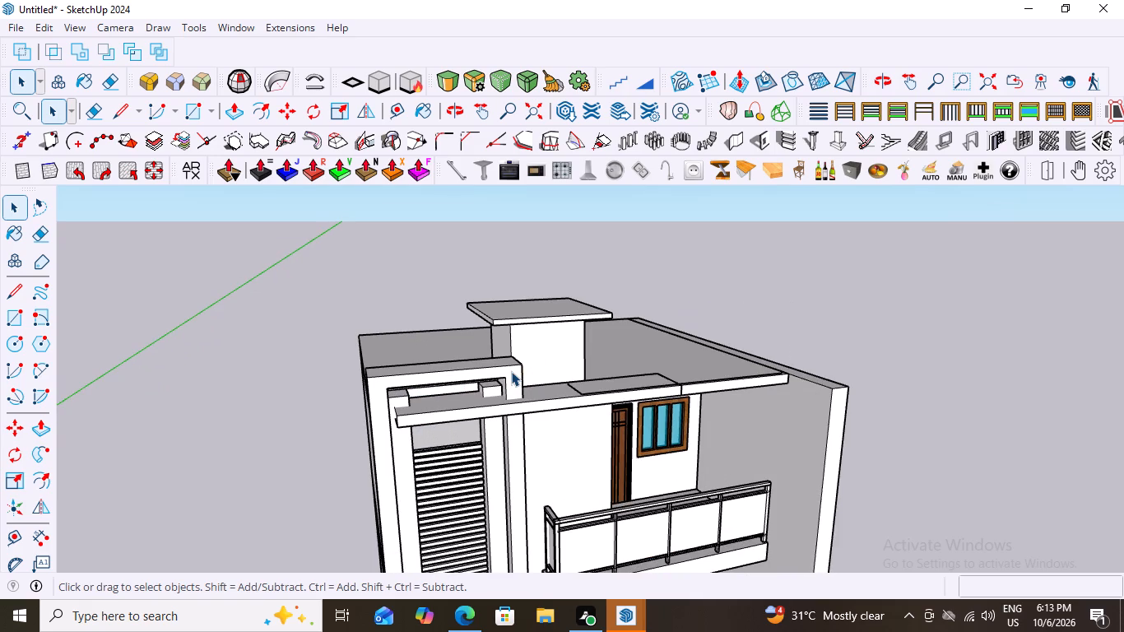
Generate a glass-panel railing 2.5' high along both lines of the L-shaped path on the roof's front ledge.
middle_drag(769, 368, 659, 518)
scroll(525, 441, up, 3)
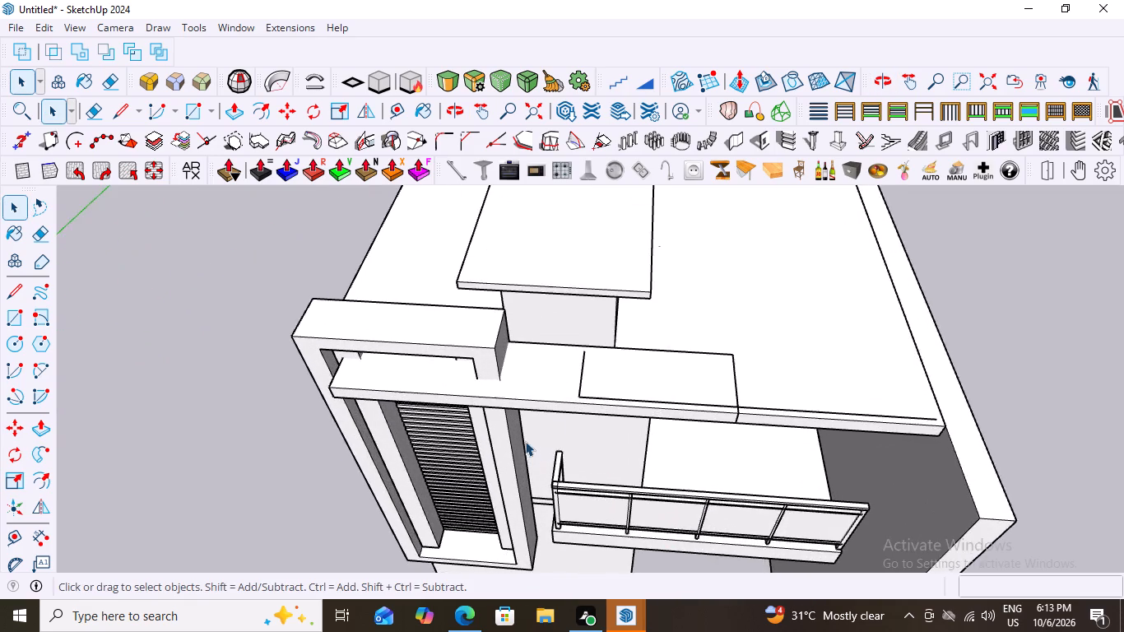
scroll(564, 413, up, 2)
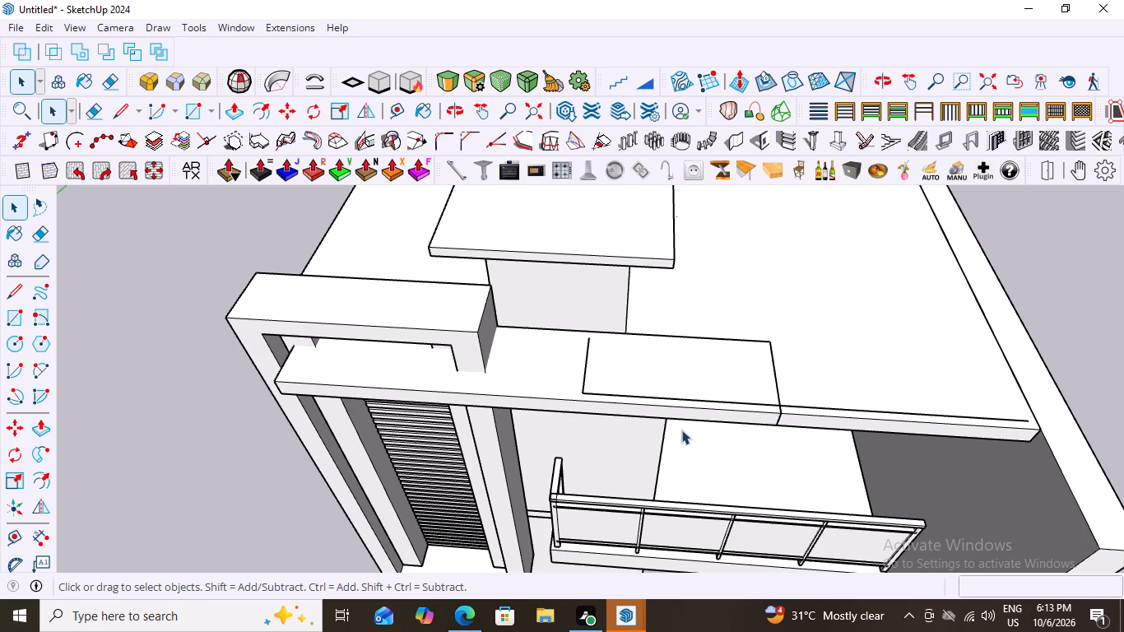
scroll(685, 388, down, 4)
middle_drag(736, 397, 759, 382)
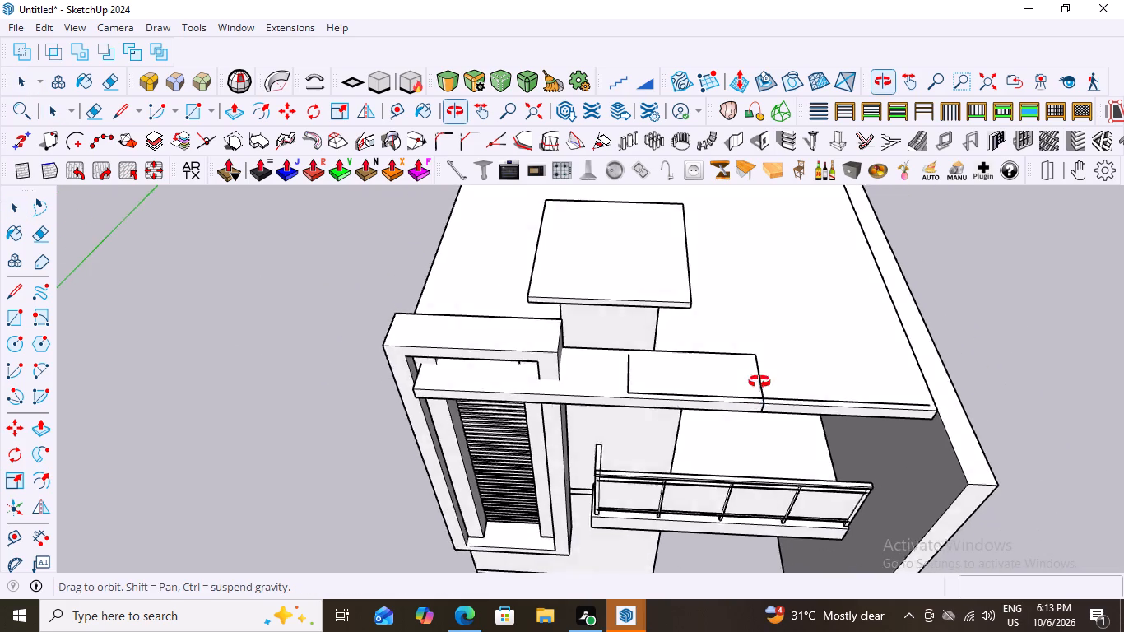
middle_drag(759, 382, 758, 396)
scroll(607, 379, up, 6)
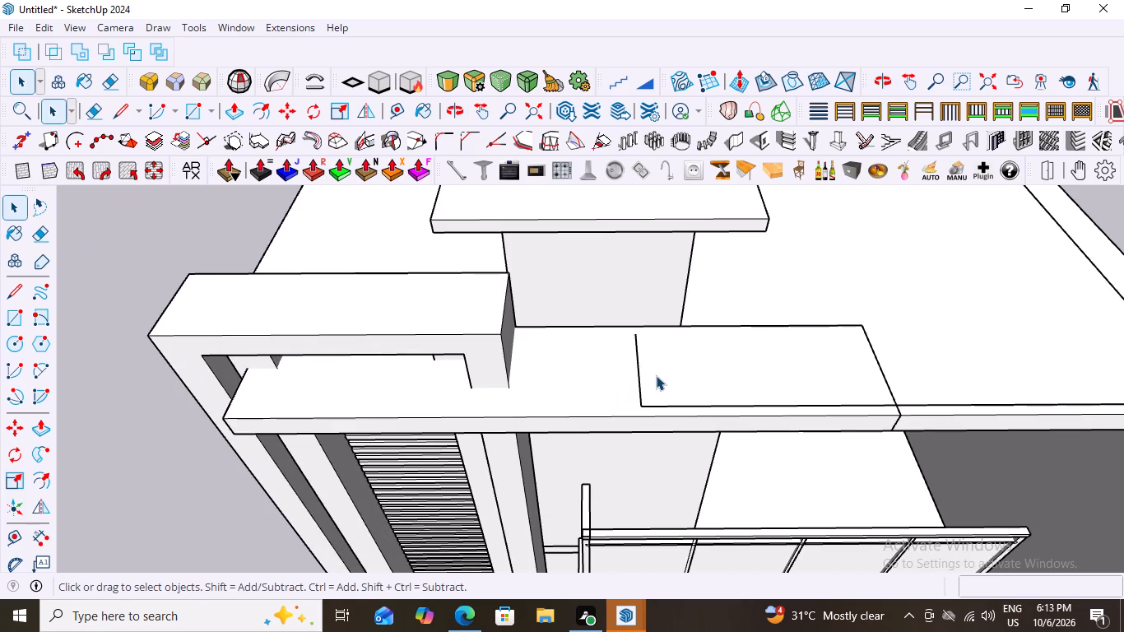
click(636, 354)
scroll(513, 326, down, 2)
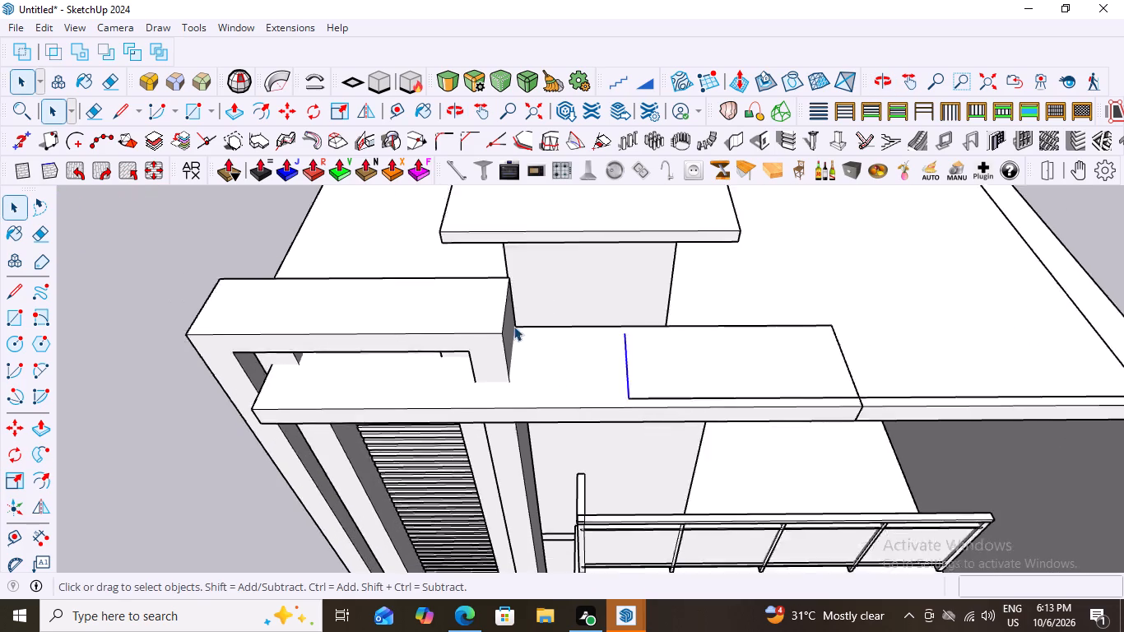
scroll(513, 326, down, 4)
scroll(617, 425, up, 3)
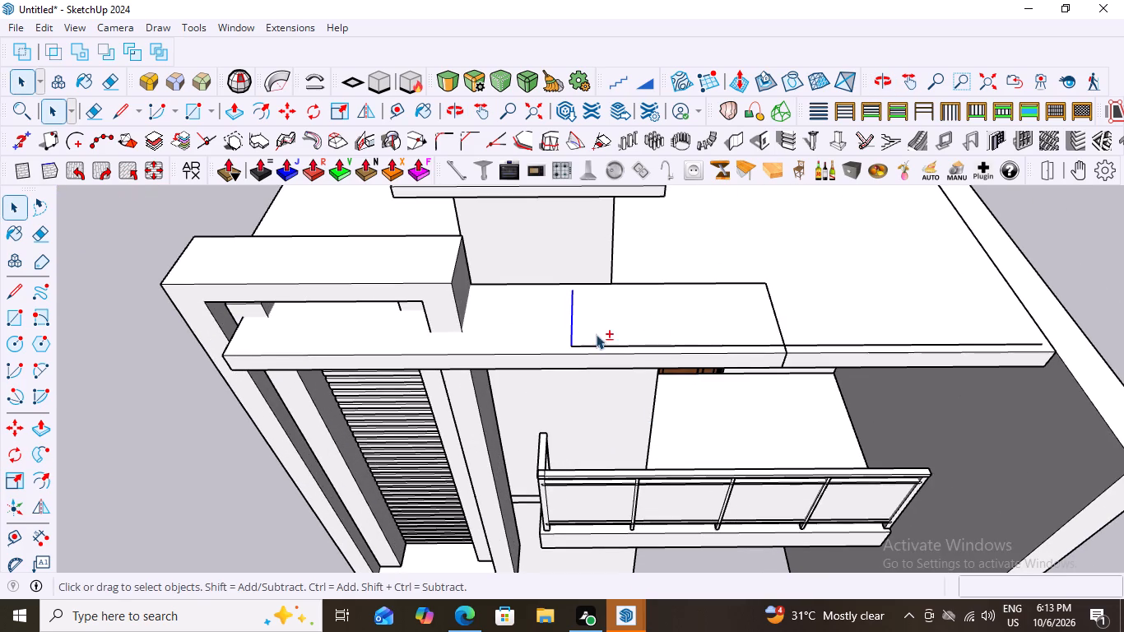
shift+scroll(587, 337, up, 4)
shift+click(591, 350)
scroll(541, 345, down, 5)
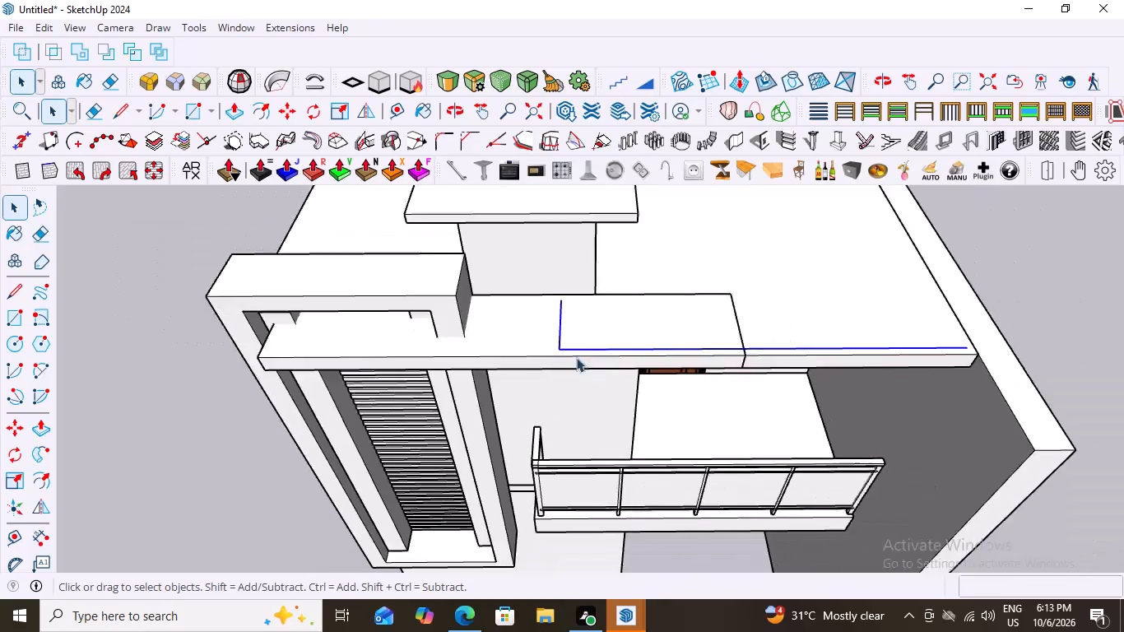
scroll(576, 357, down, 6)
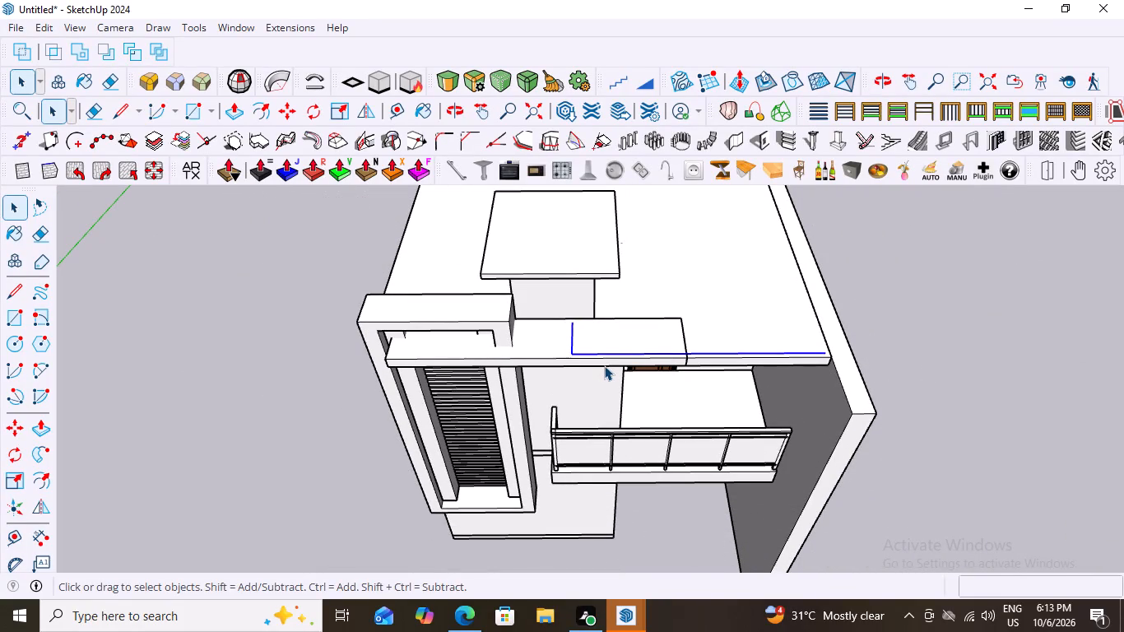
click(1028, 114)
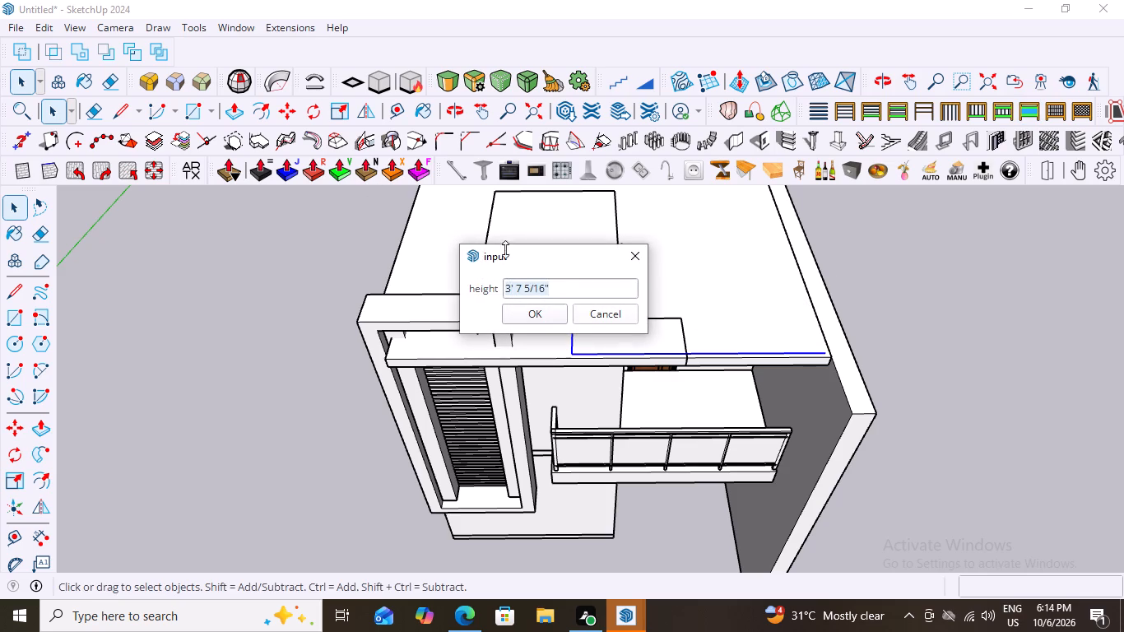
click(556, 294)
key(BackSpace)
key(BackSpace)
key(BackSpace)
key(BackSpace)
key(BackSpace)
key(BackSpace)
key(BackSpace)
key(BackSpace)
key(BackSpace)
key(BackSpace)
key(2)
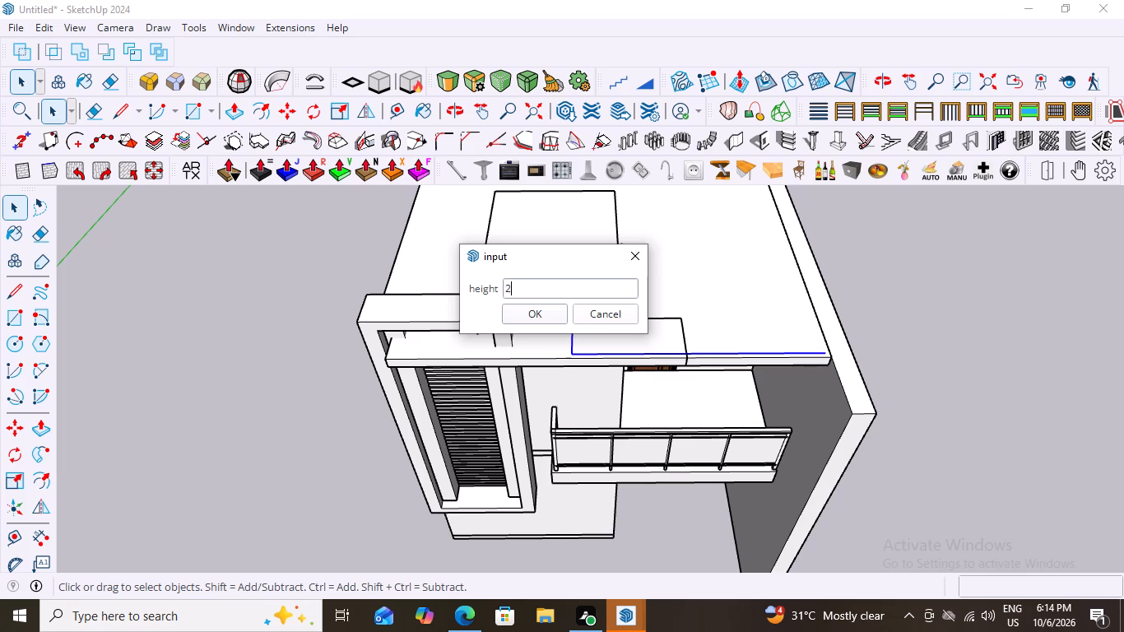
text(.5)
key(apostrophe)
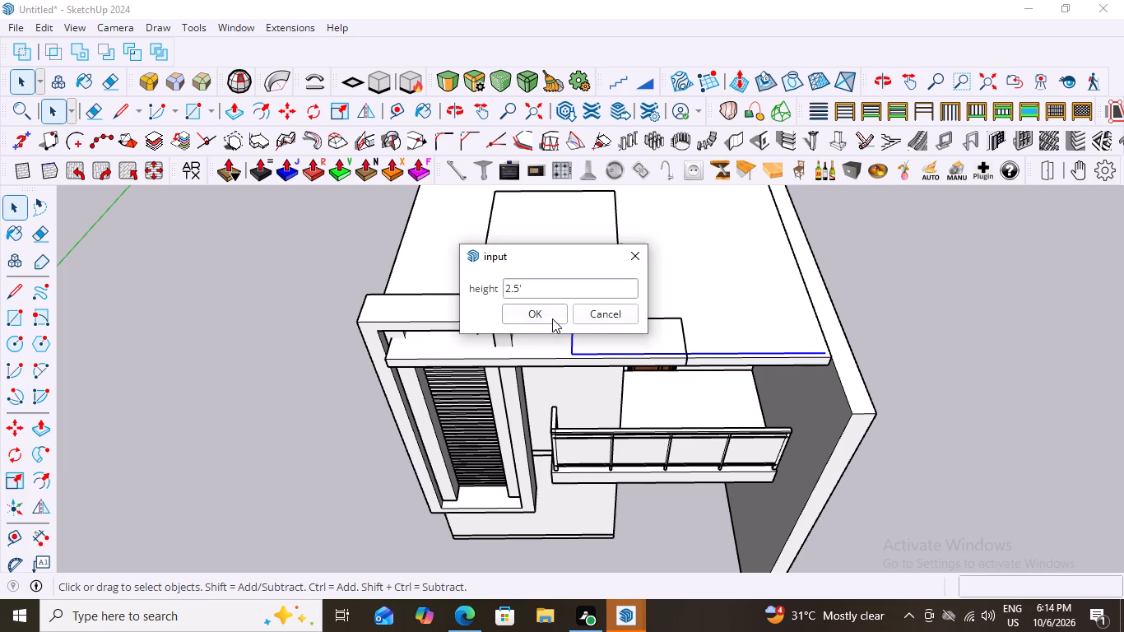
click(549, 316)
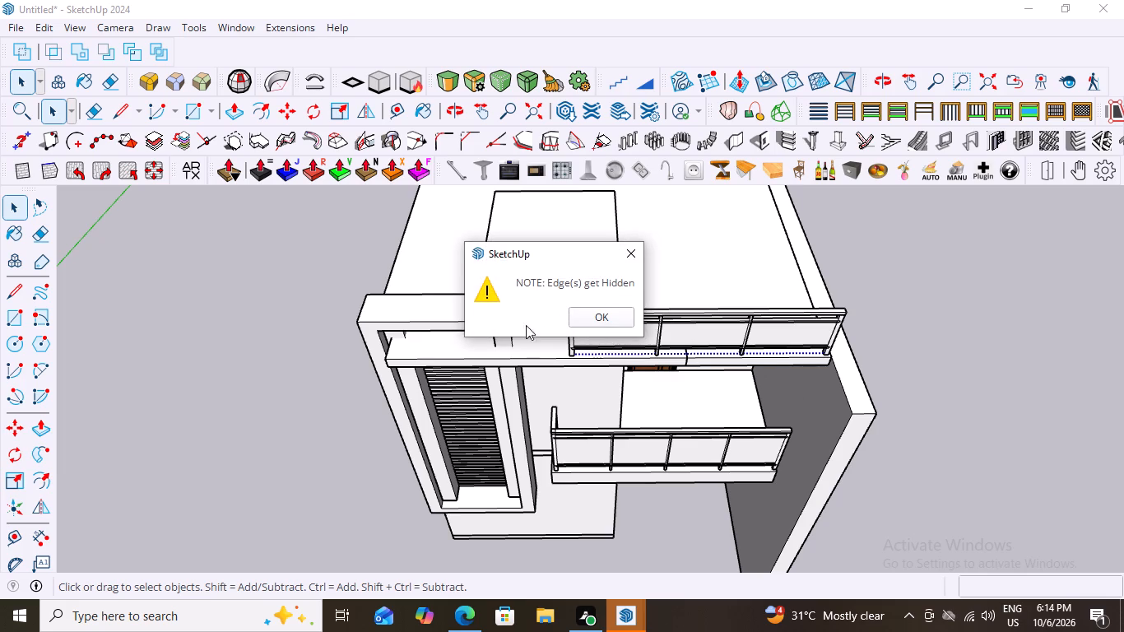
click(603, 315)
Examine the new roof railing against the facade, the balcony railing and the roof's side wall from the front, sides and above.
scroll(704, 393, down, 3)
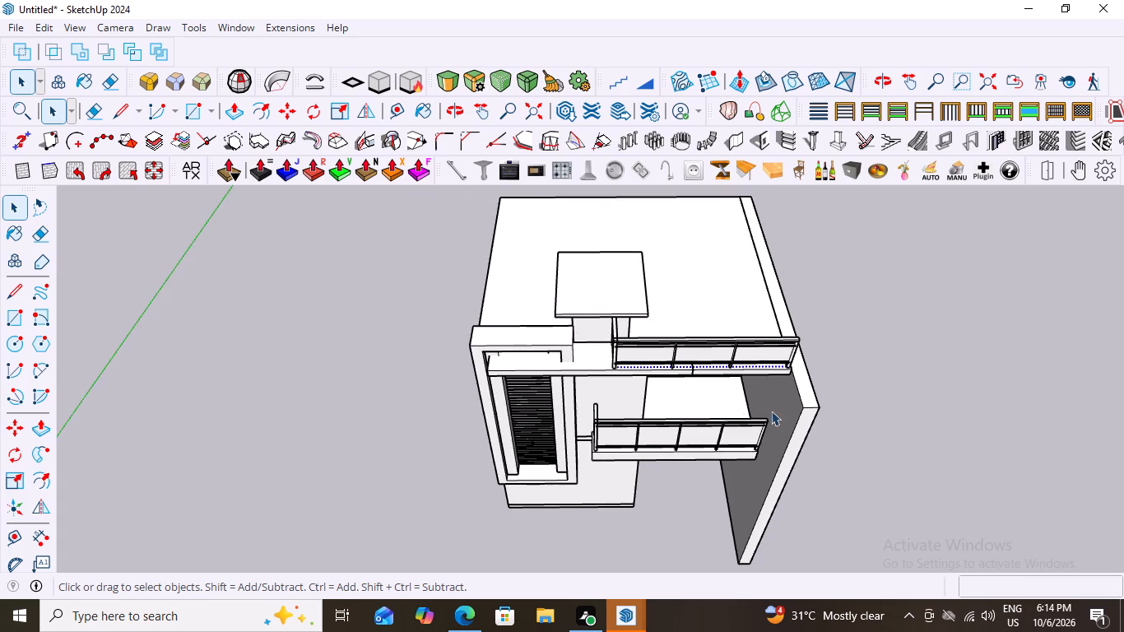
middle_drag(765, 385, 627, 240)
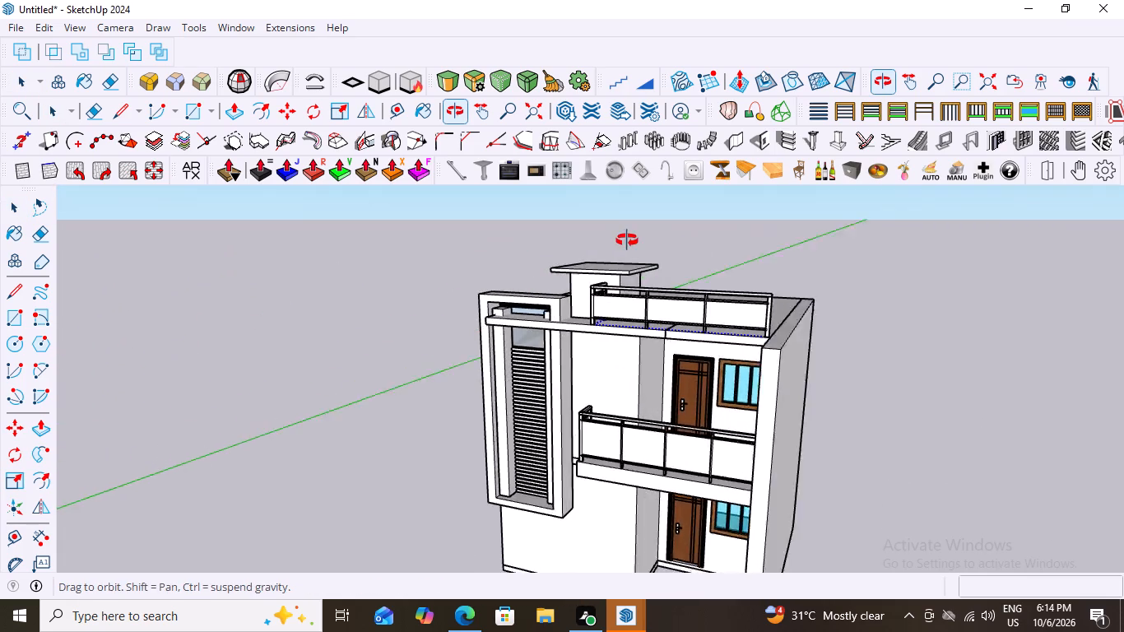
middle_drag(627, 240, 818, 270)
drag(913, 299, 913, 313)
scroll(900, 309, down, 2)
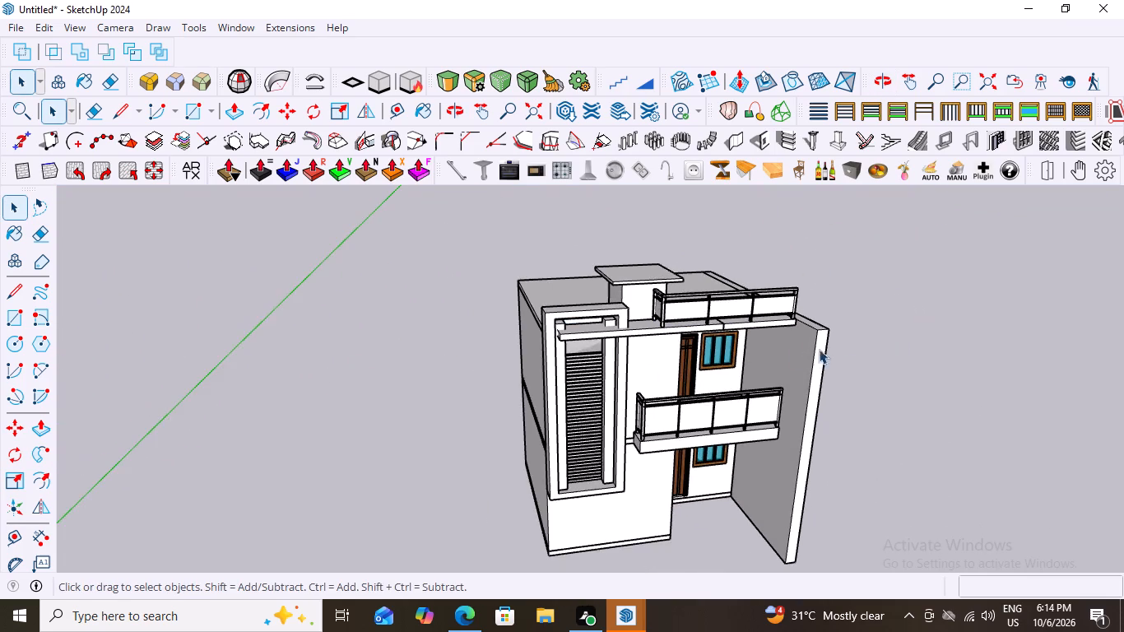
middle_drag(827, 349, 1072, 418)
scroll(561, 299, up, 2)
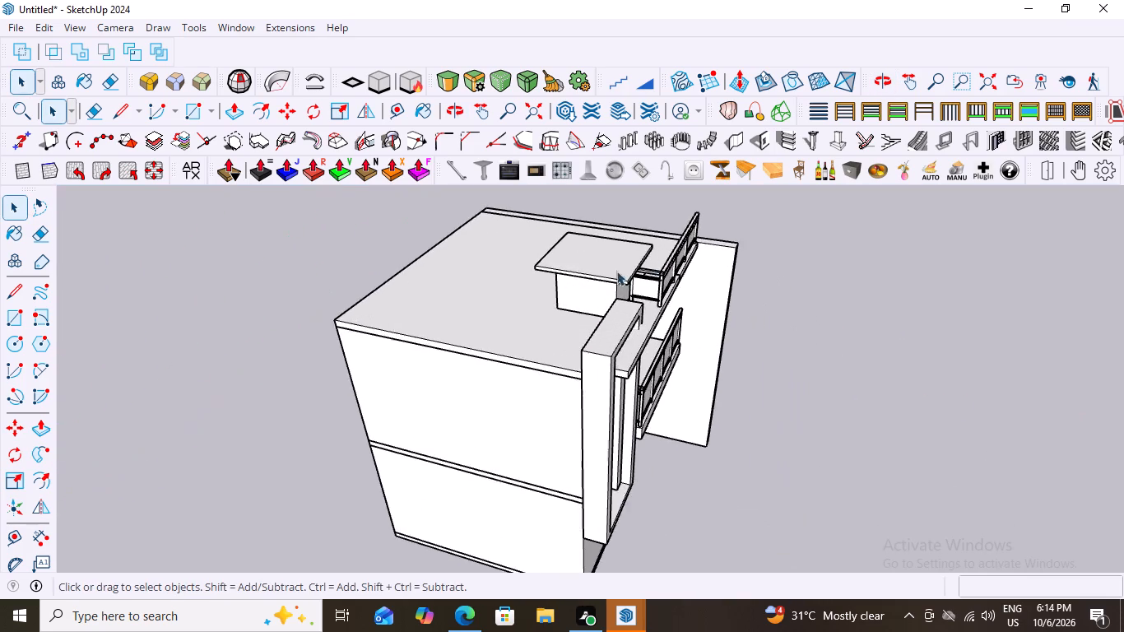
scroll(616, 271, up, 7)
middle_drag(700, 304, 495, 226)
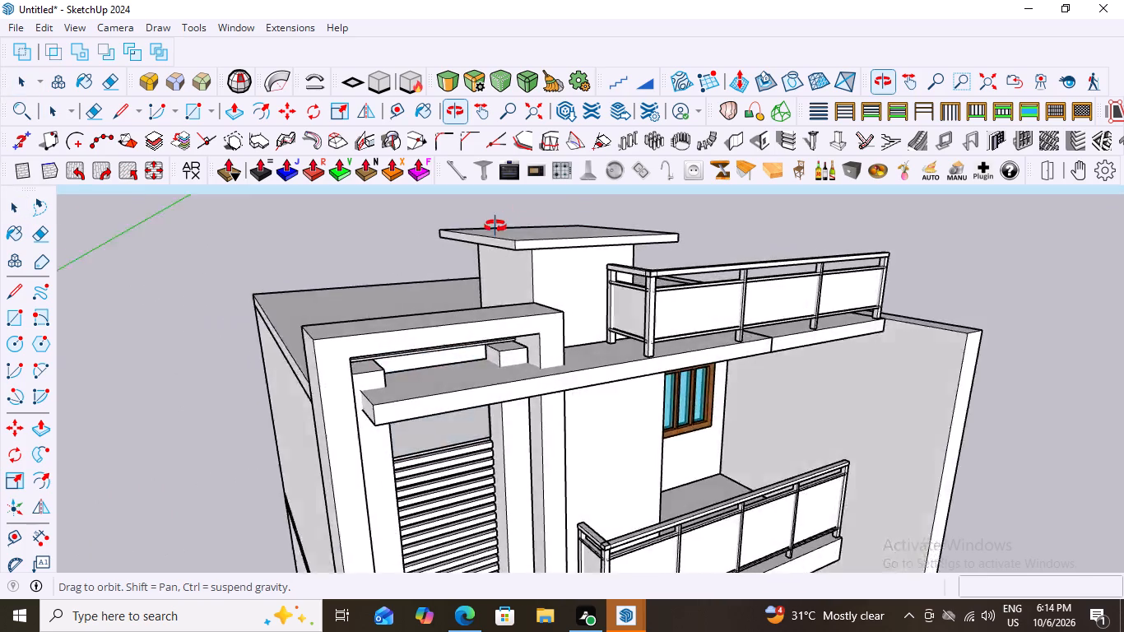
middle_drag(495, 226, 263, 207)
scroll(631, 361, down, 6)
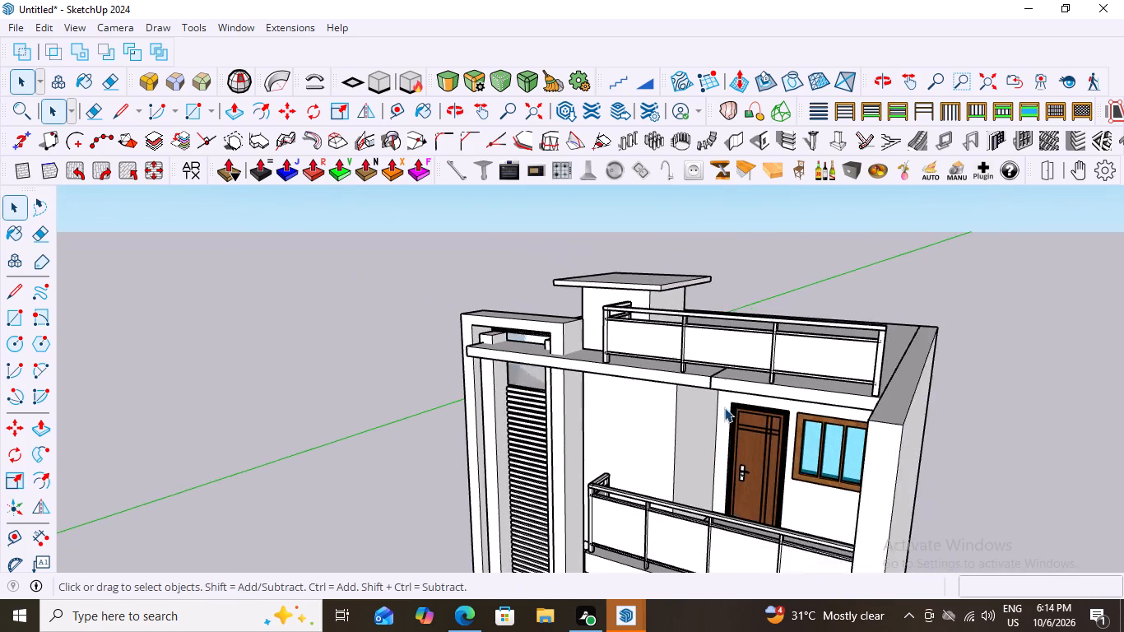
middle_drag(868, 444, 834, 454)
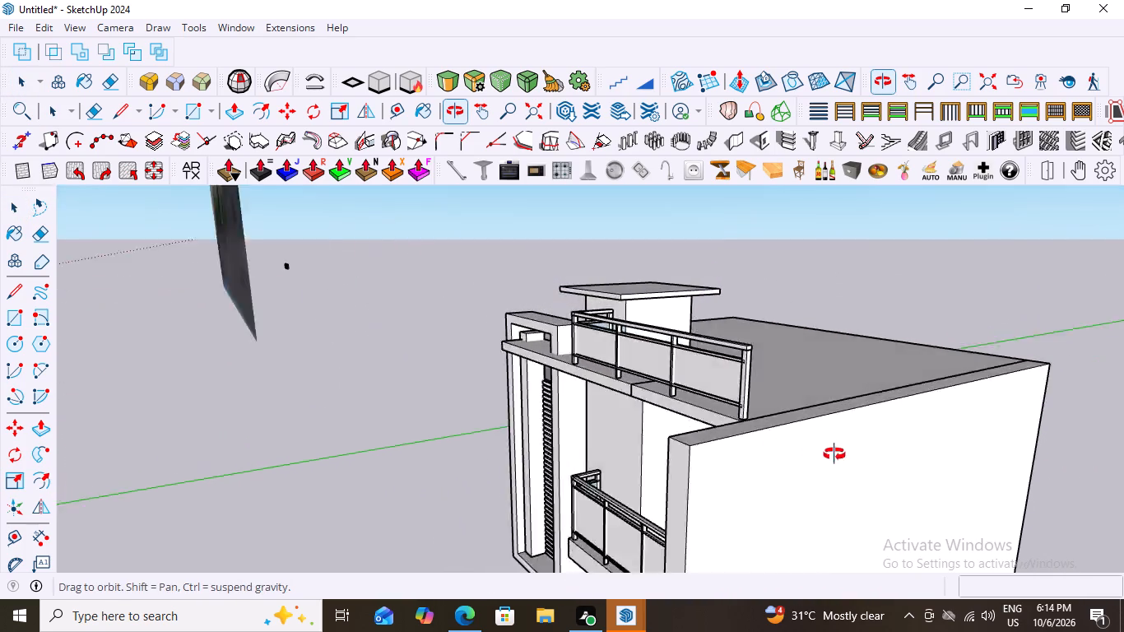
middle_drag(834, 454, 1025, 453)
scroll(642, 348, down, 5)
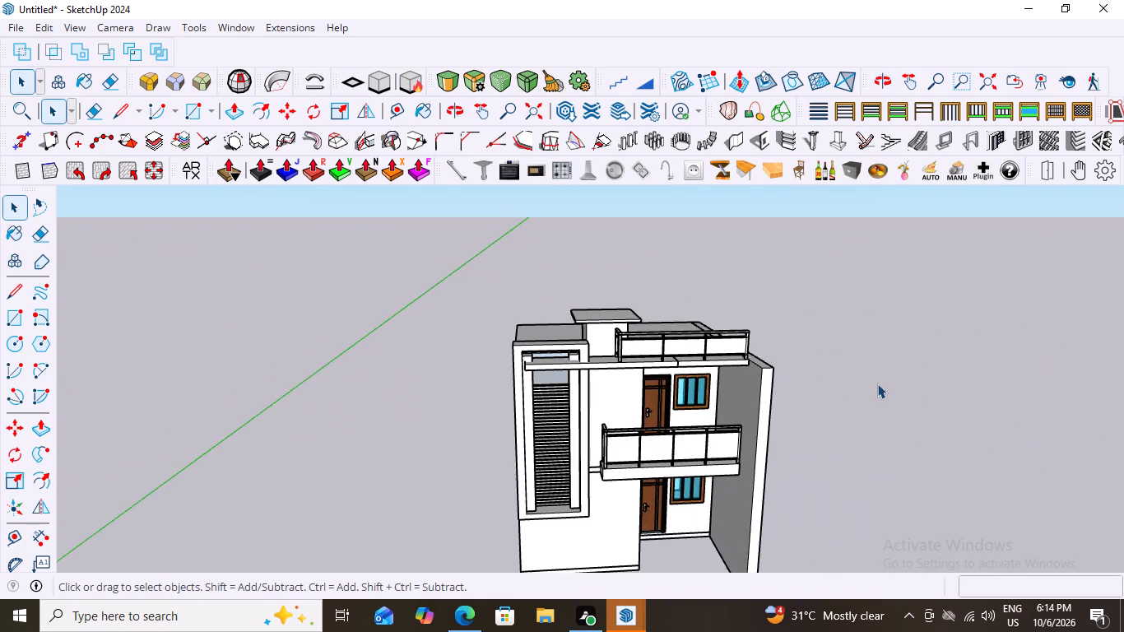
scroll(877, 383, up, 3)
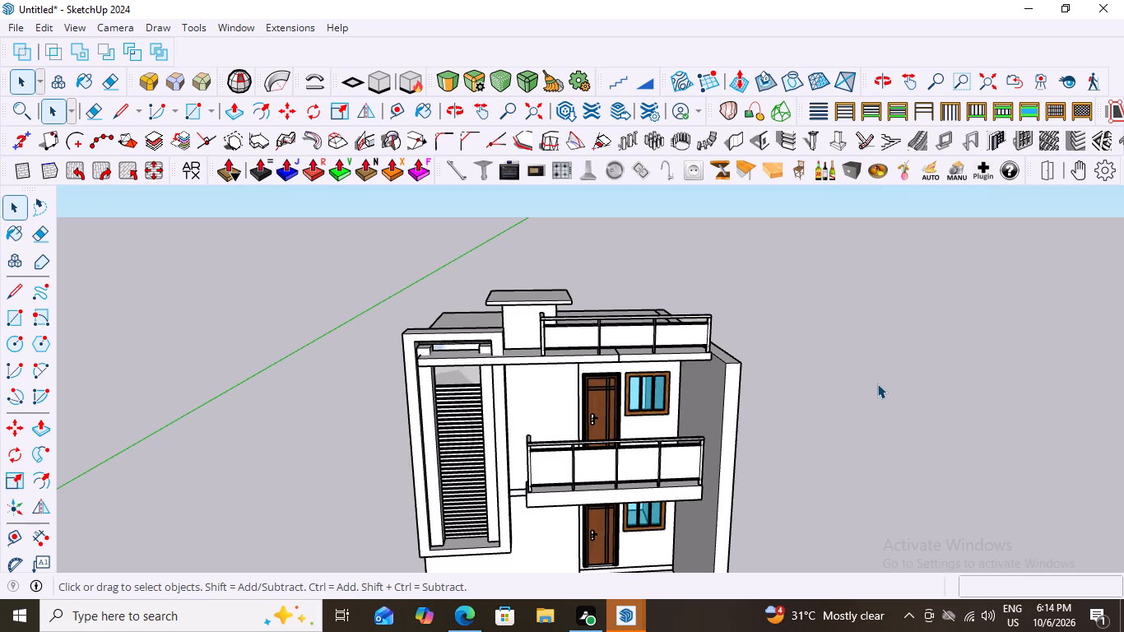
scroll(860, 376, down, 3)
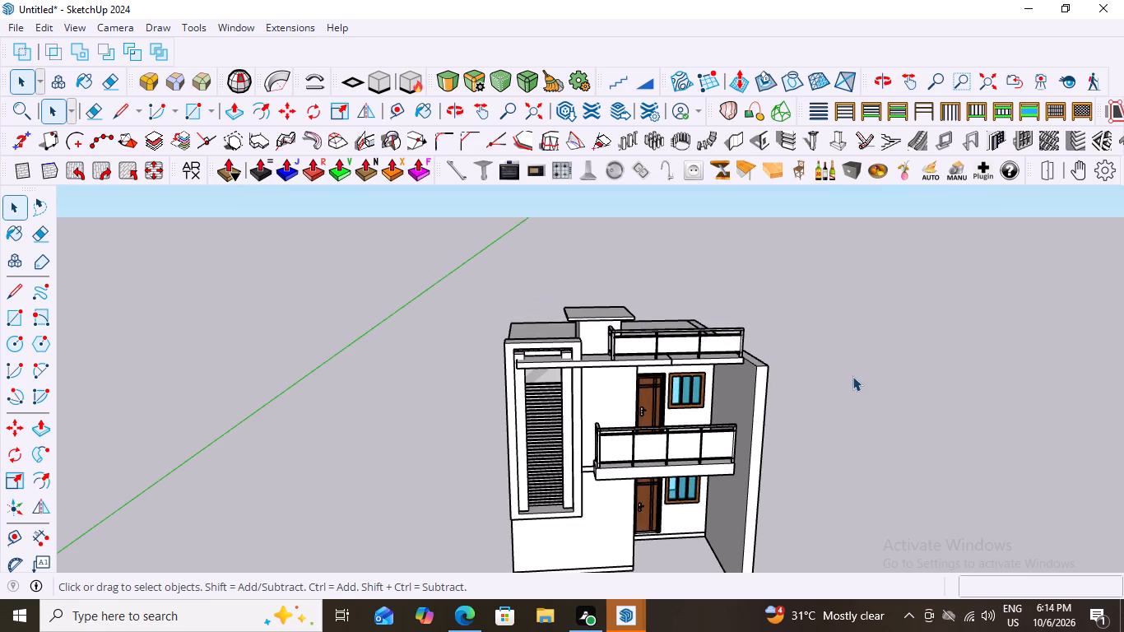
middle_drag(629, 327, 1006, 448)
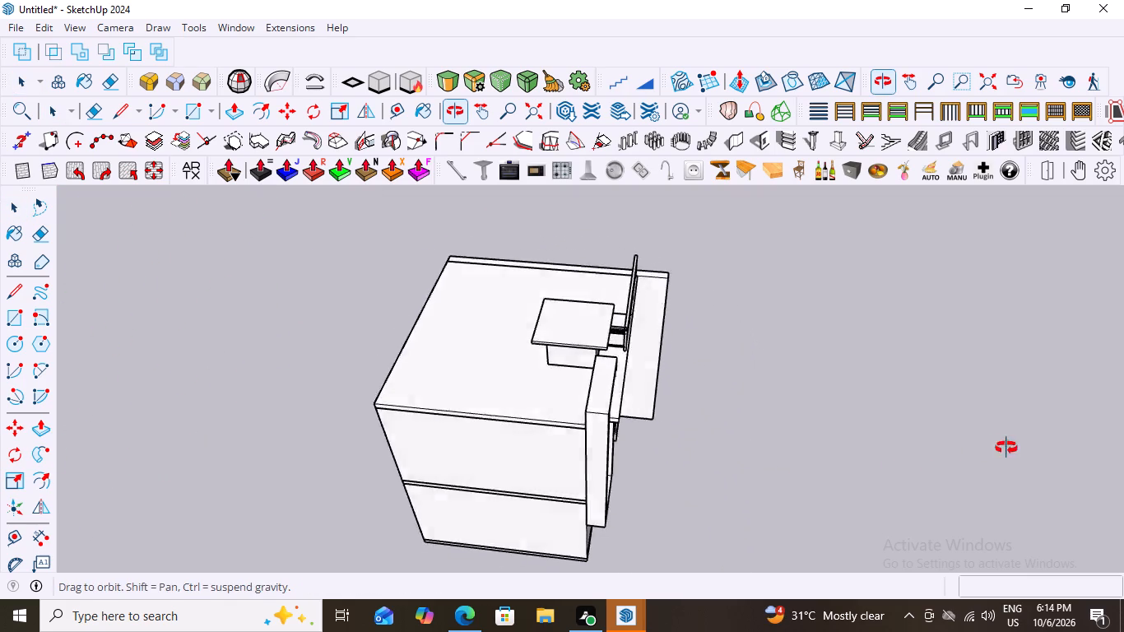
middle_drag(1006, 448, 276, 385)
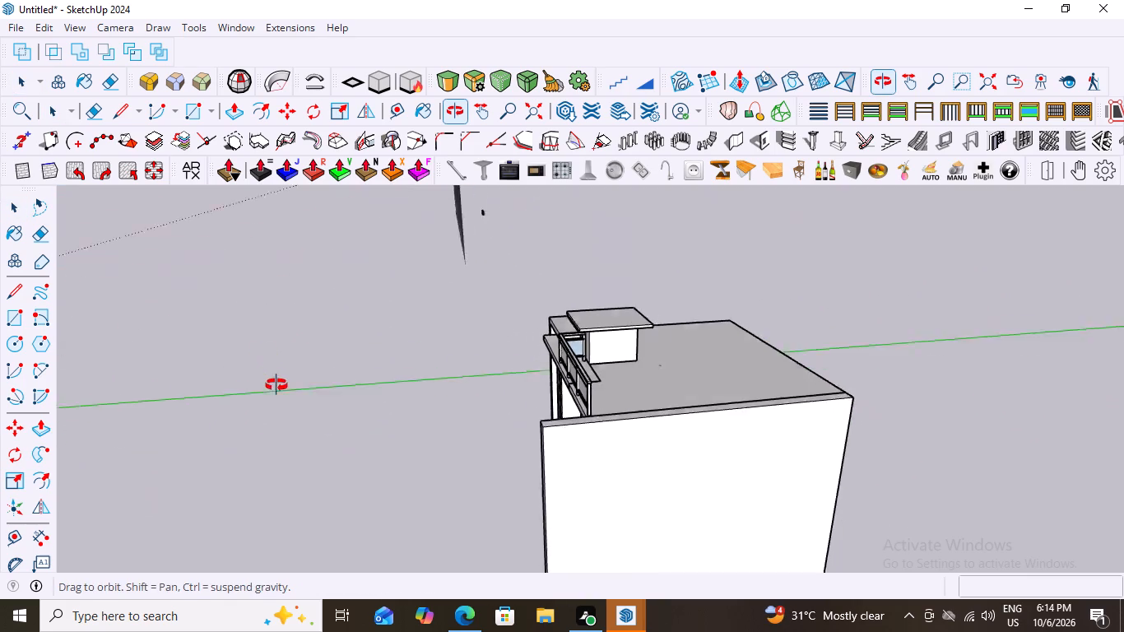
middle_drag(276, 385, 534, 386)
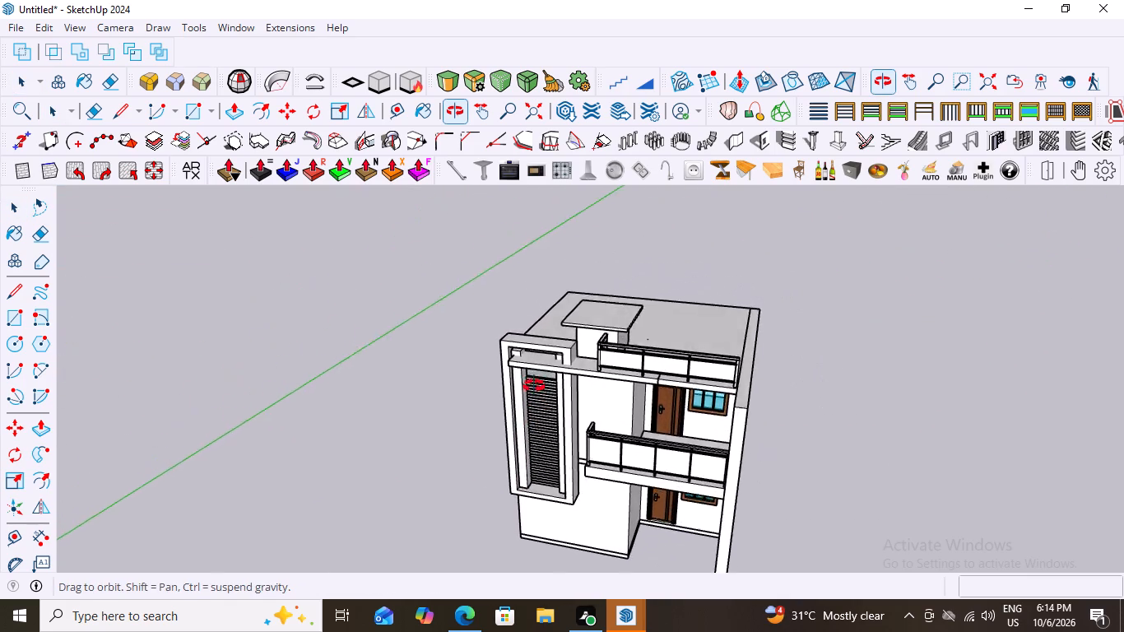
middle_drag(534, 386, 310, 401)
scroll(682, 414, up, 3)
middle_drag(620, 434, 369, 415)
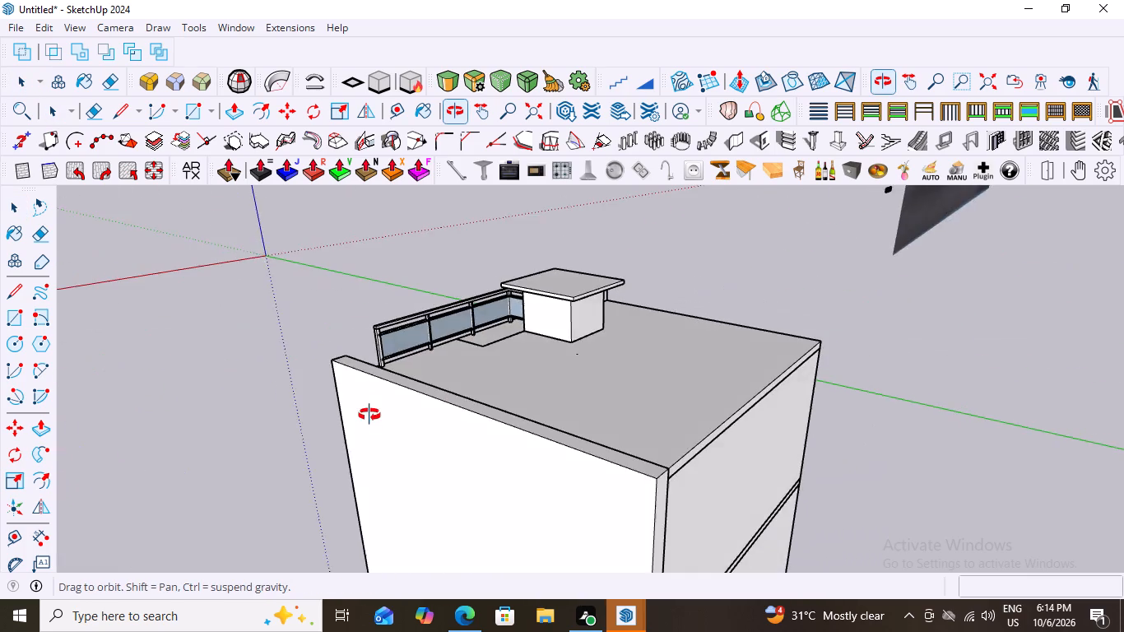
middle_drag(369, 415, 492, 467)
scroll(492, 467, up, 2)
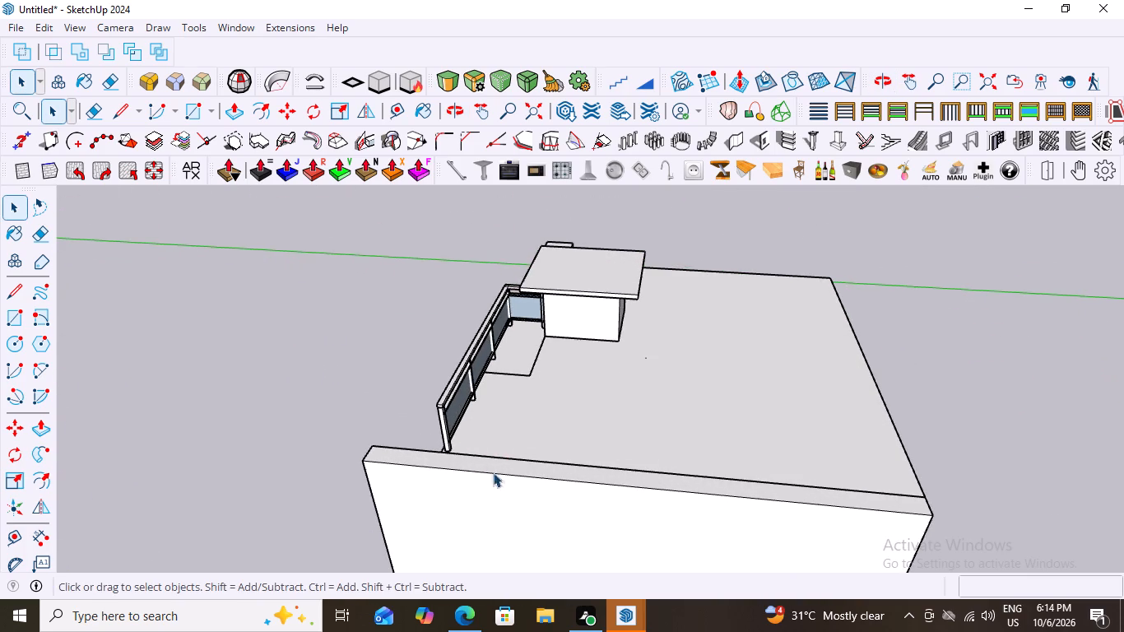
middle_drag(536, 513, 549, 532)
middle_drag(551, 535, 555, 542)
scroll(513, 481, up, 2)
middle_drag(546, 492, 598, 527)
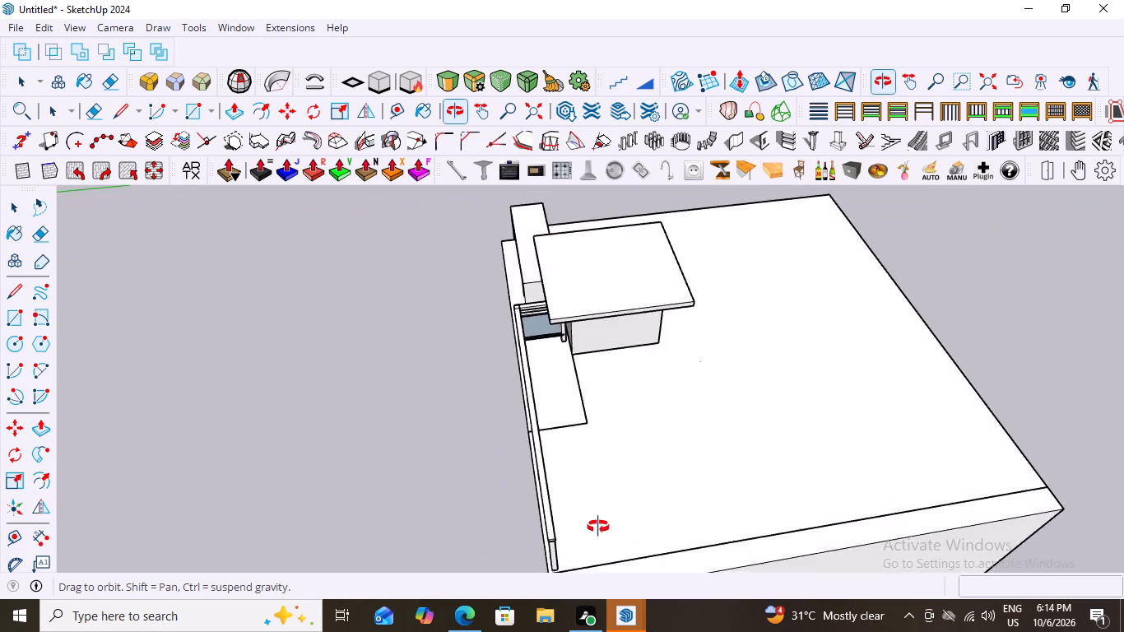
middle_drag(598, 527, 586, 495)
scroll(569, 449, down, 5)
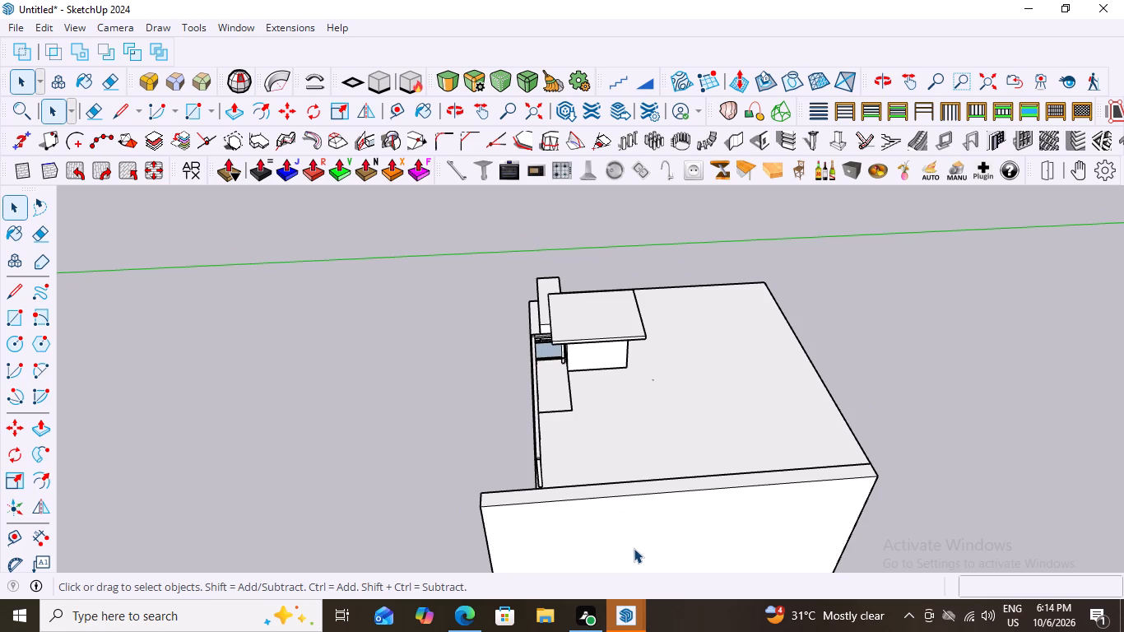
Place a guide 9" inside the roof edge that runs along the projecting side wall.
key(t)
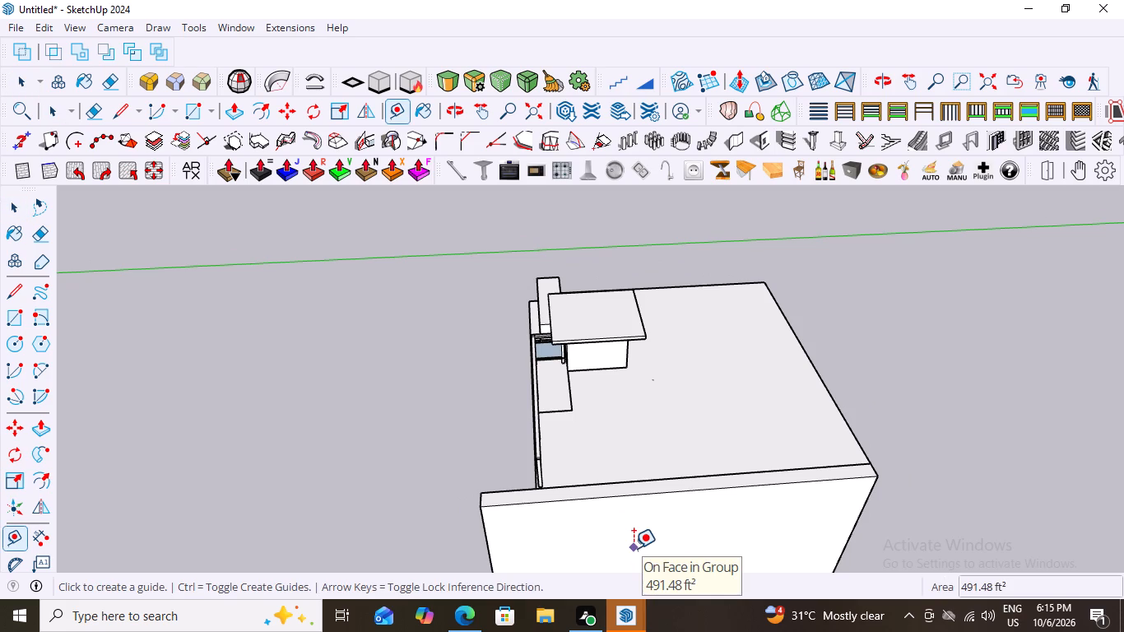
scroll(639, 474, up, 5)
scroll(524, 505, up, 5)
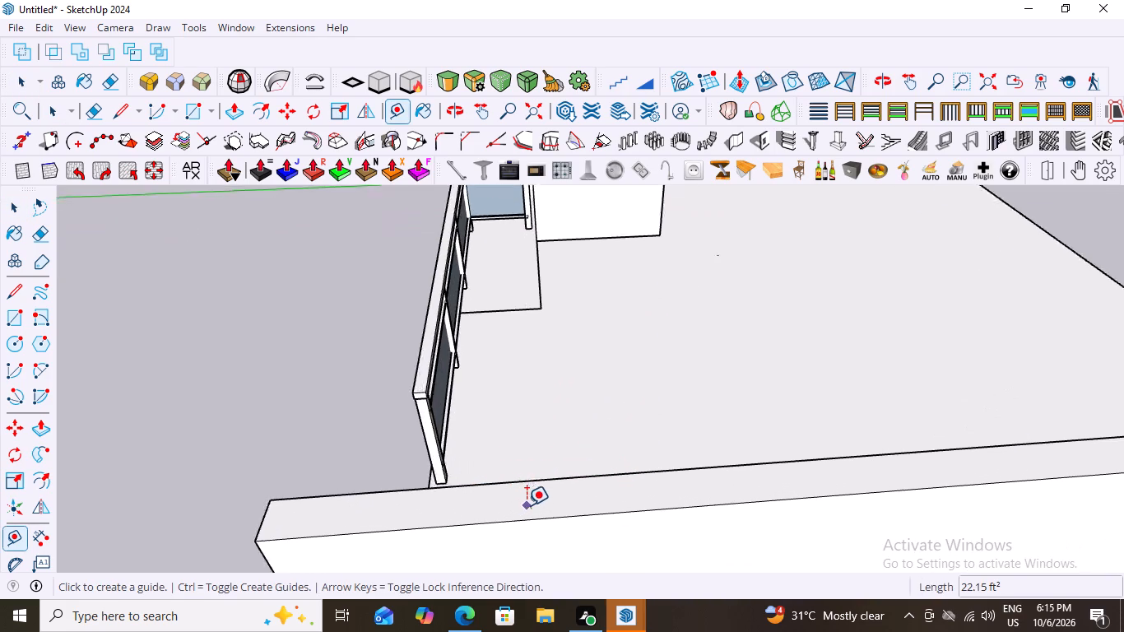
scroll(527, 505, up, 2)
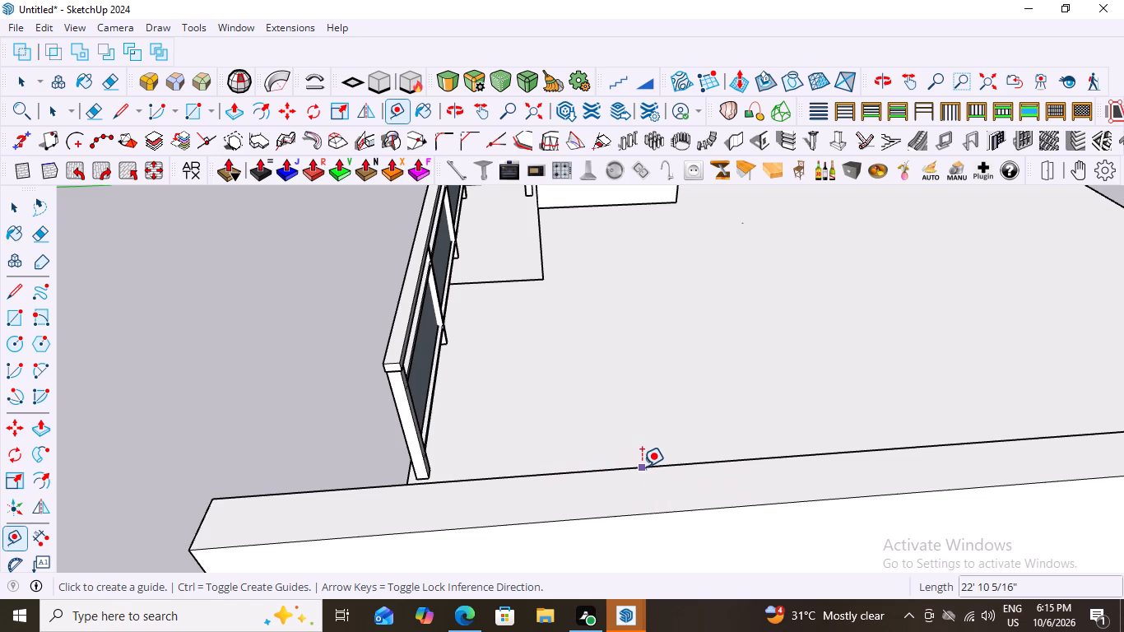
click(642, 467)
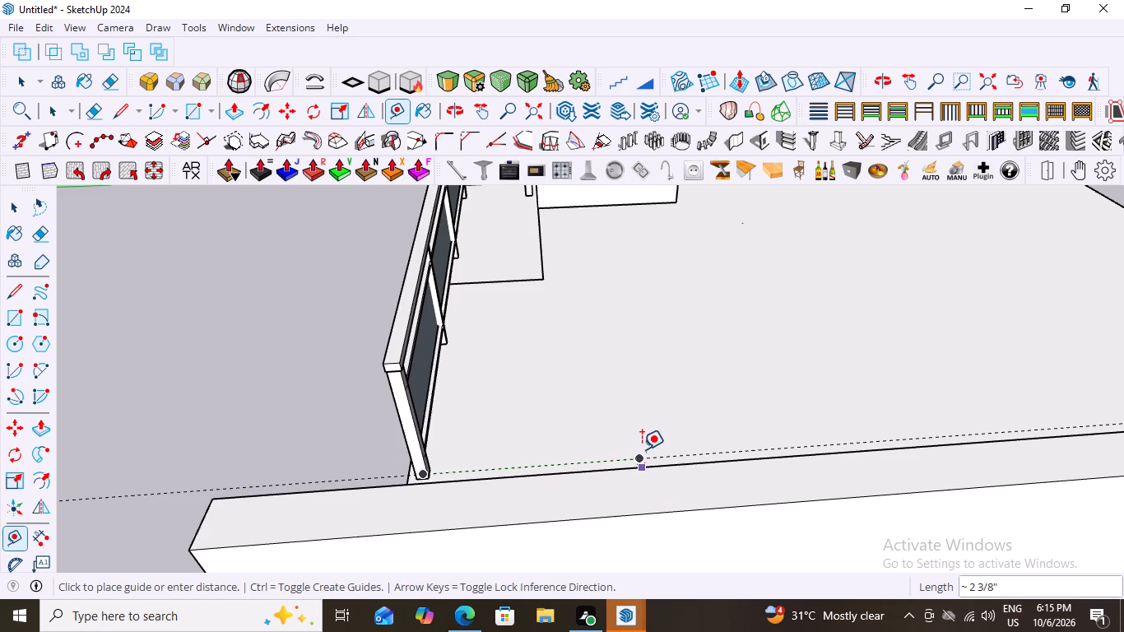
key(9)
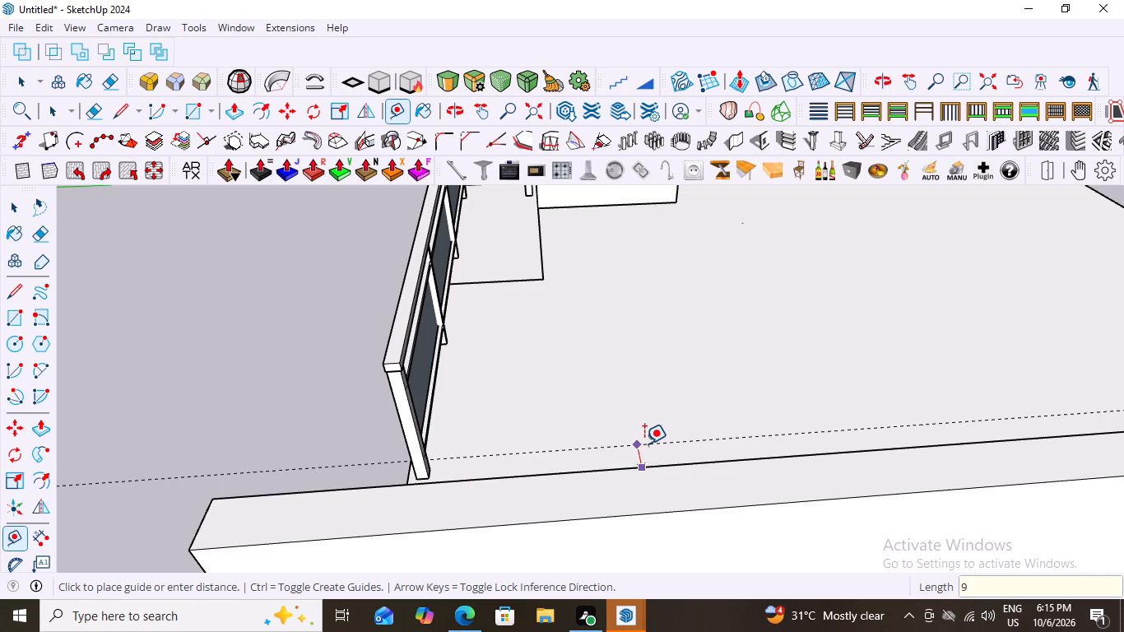
key(shift+quotedbl)
key(Return)
Place a guide 9" inside the roof's back edge, opposite the glass railing.
scroll(573, 397, down, 7)
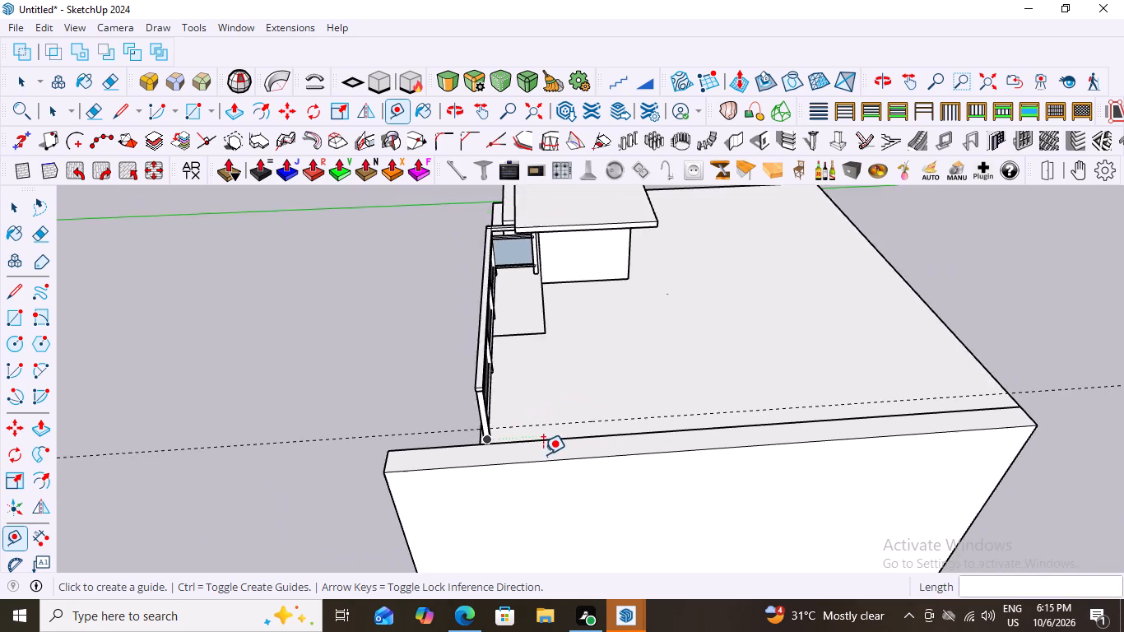
scroll(543, 454, down, 3)
middle_drag(567, 486, 432, 458)
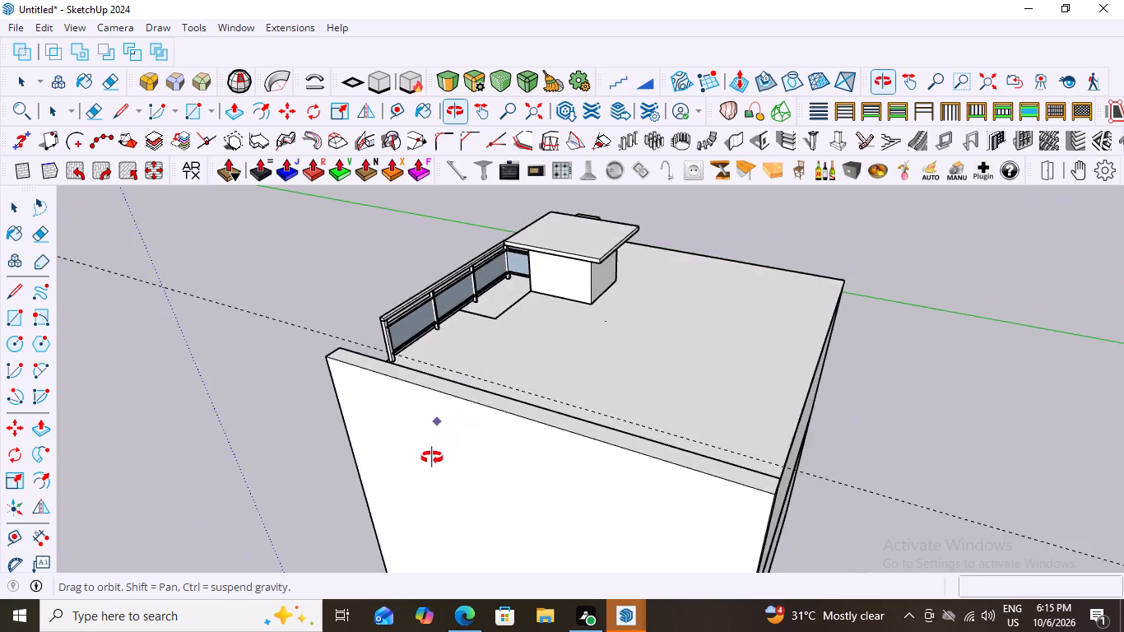
middle_drag(432, 458, 542, 448)
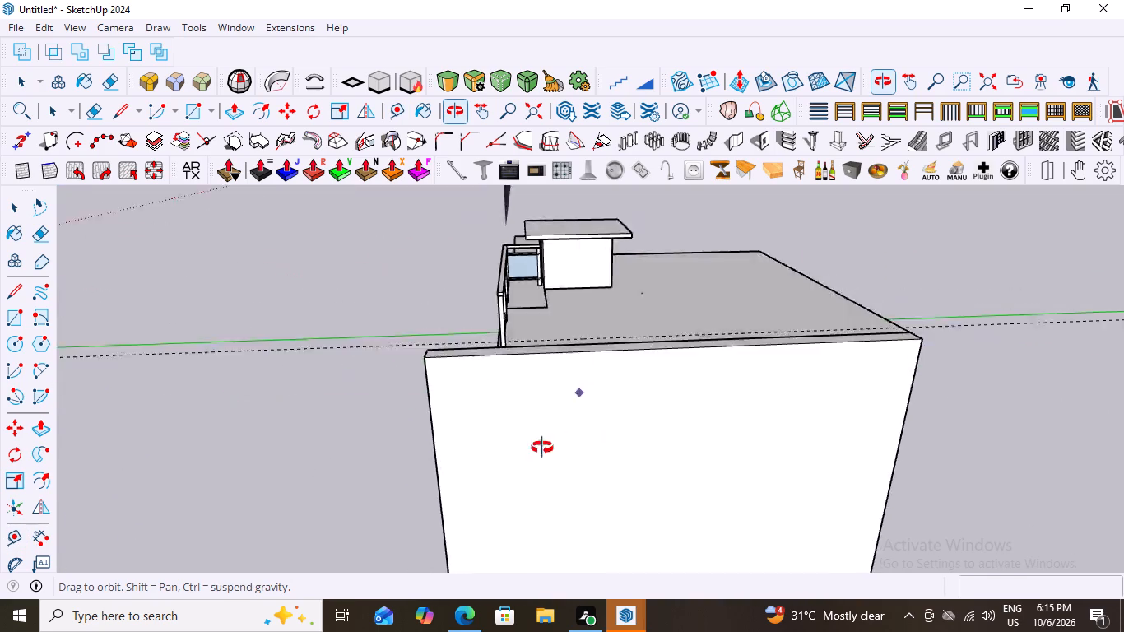
middle_drag(542, 448, 406, 520)
click(784, 466)
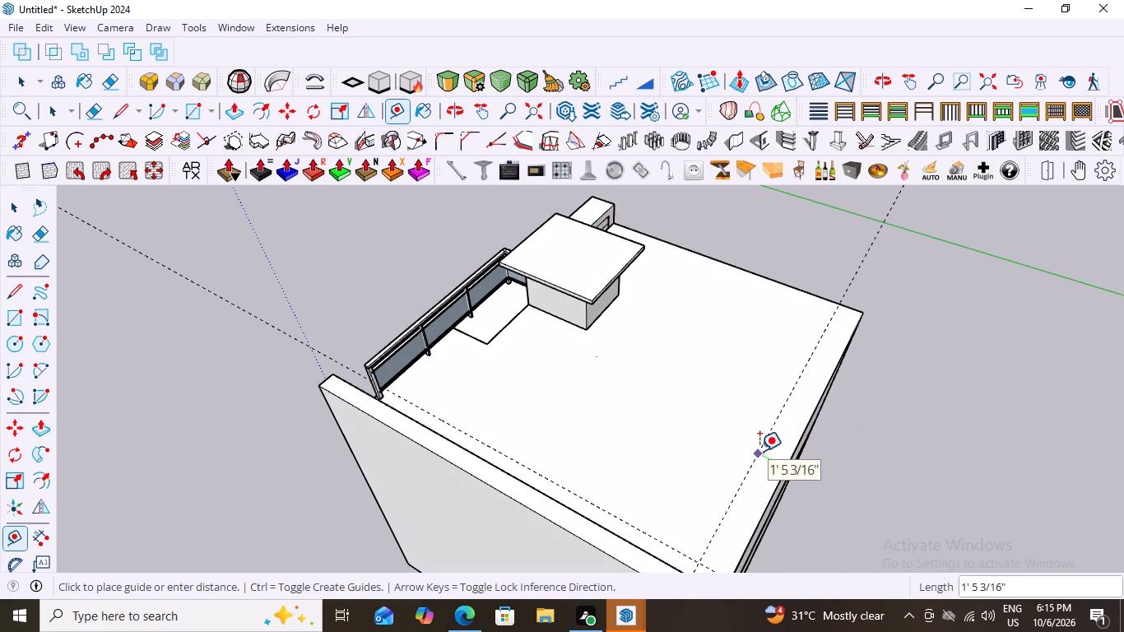
key(9)
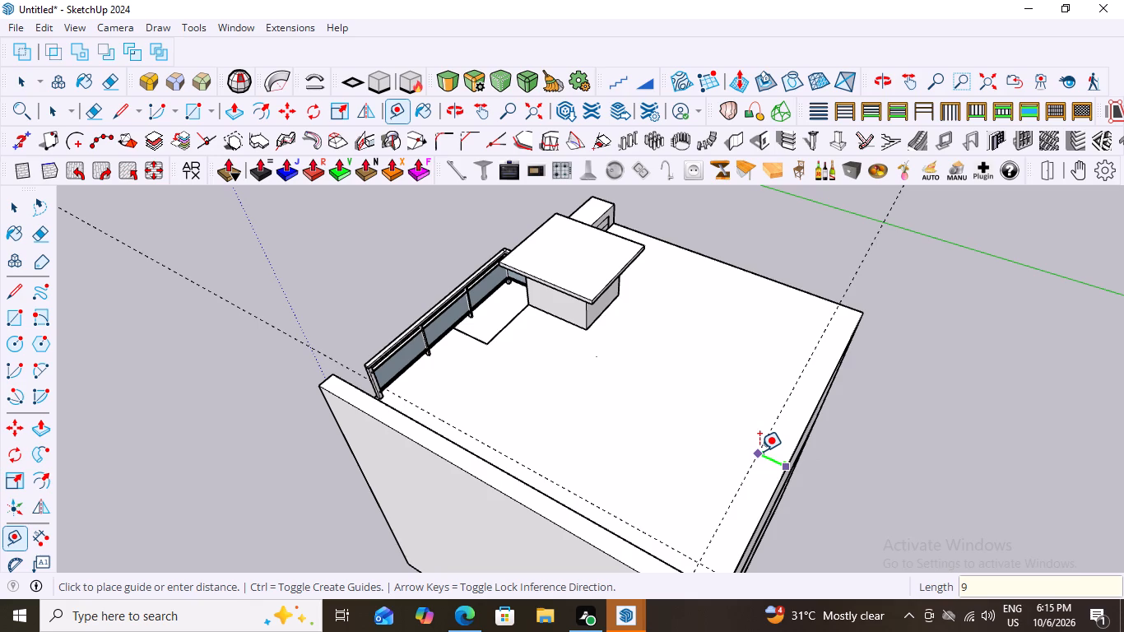
key(shift+quotedbl)
key(Return)
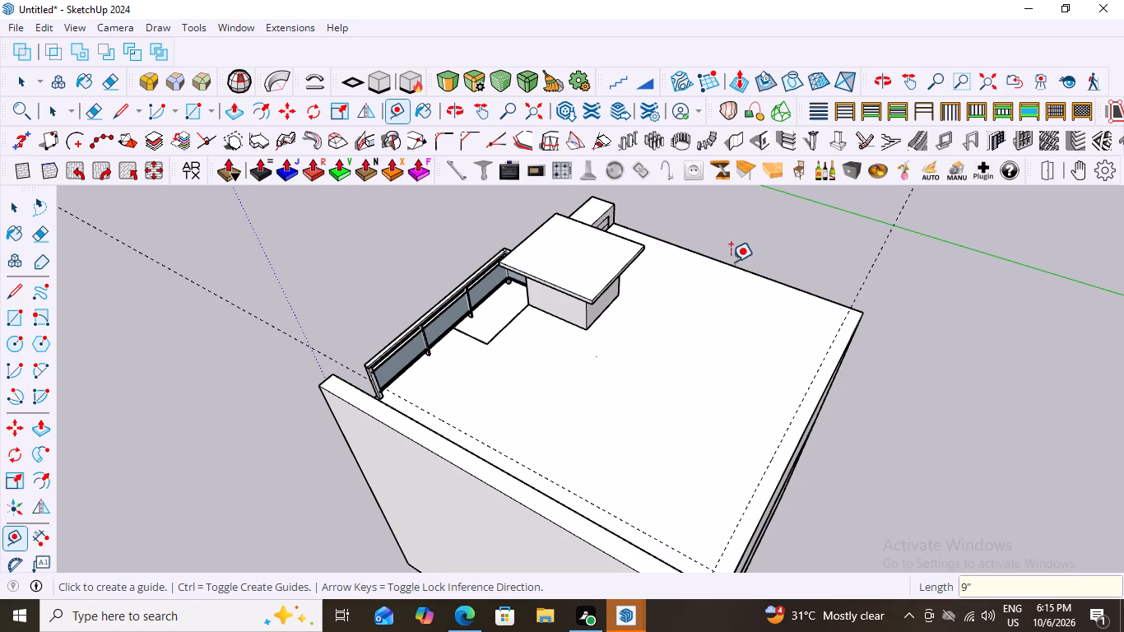
Place a guide 9" inside the roof's remaining side edge, opposite the projecting side wall.
click(754, 272)
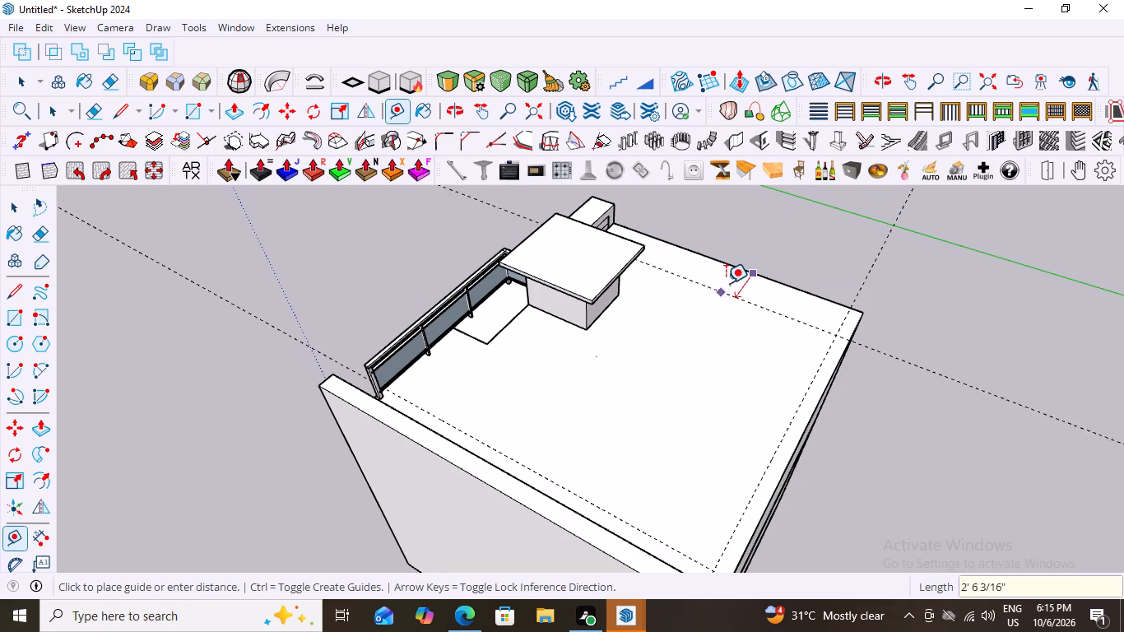
key(9)
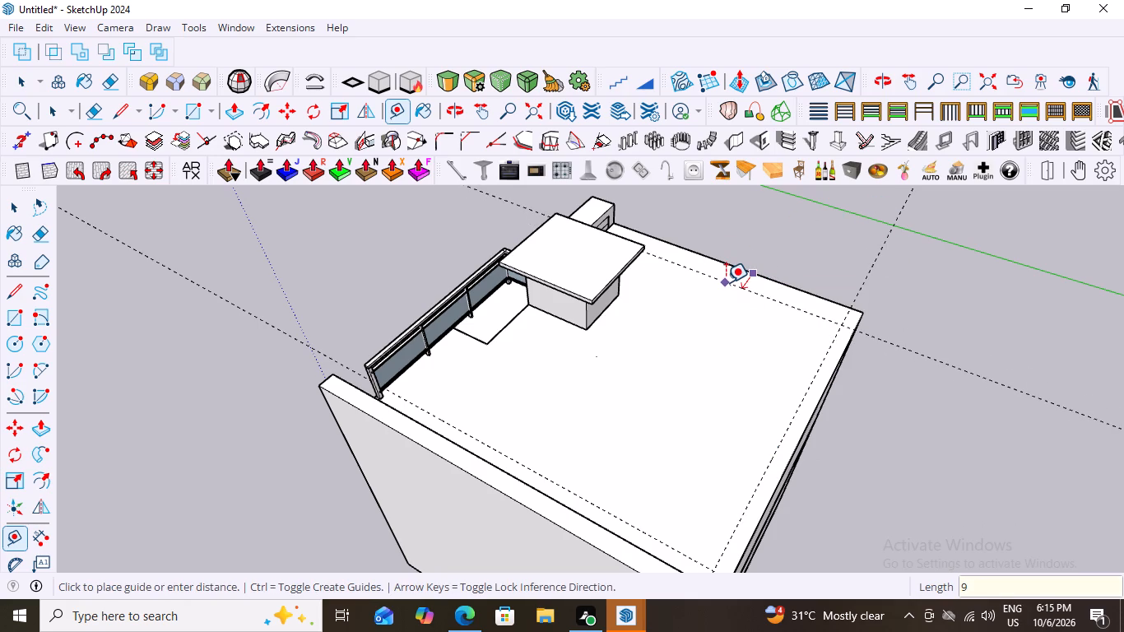
key(shift+quotedbl)
key(Return)
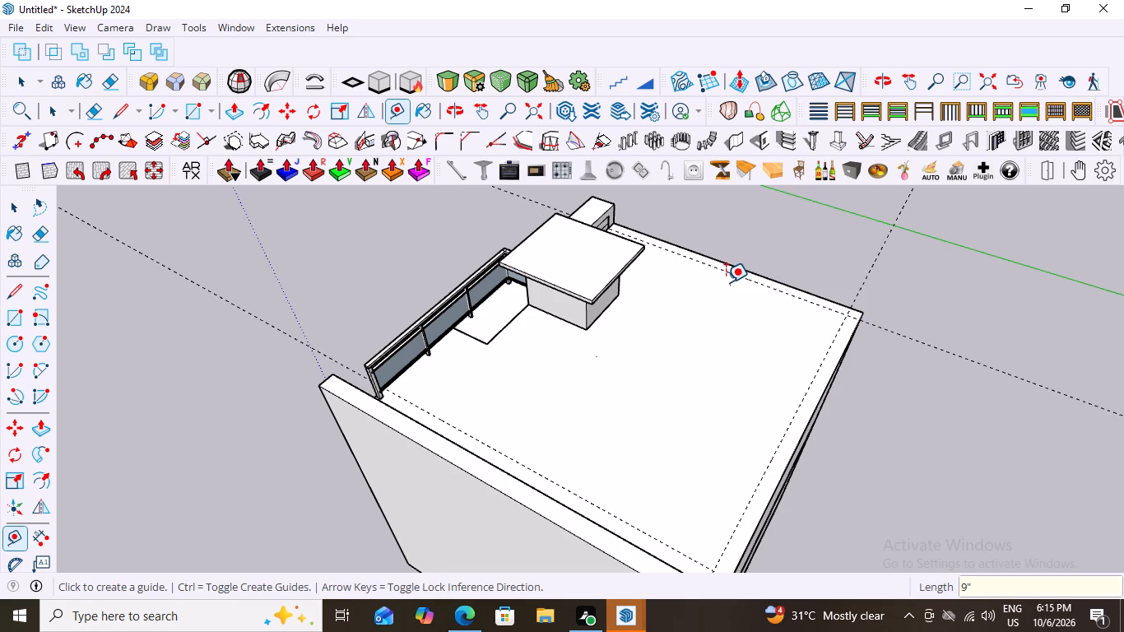
scroll(825, 290, down, 6)
key(space)
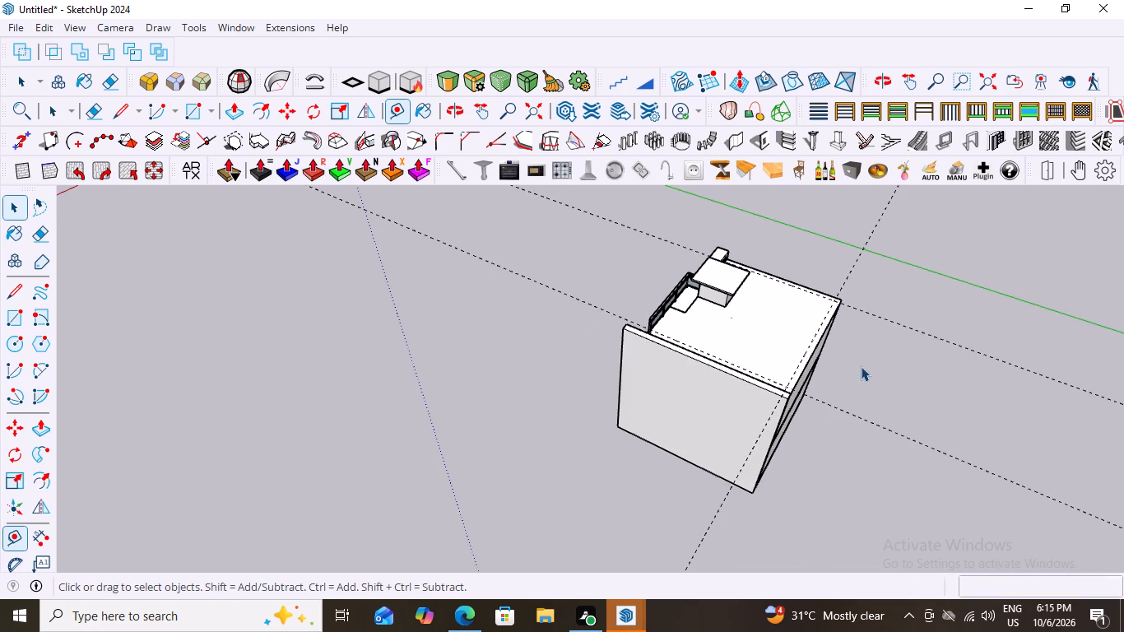
Set up a vertical wall with a height of 2.5' in the Create Walls tool and begin creating it.
scroll(667, 367, up, 4)
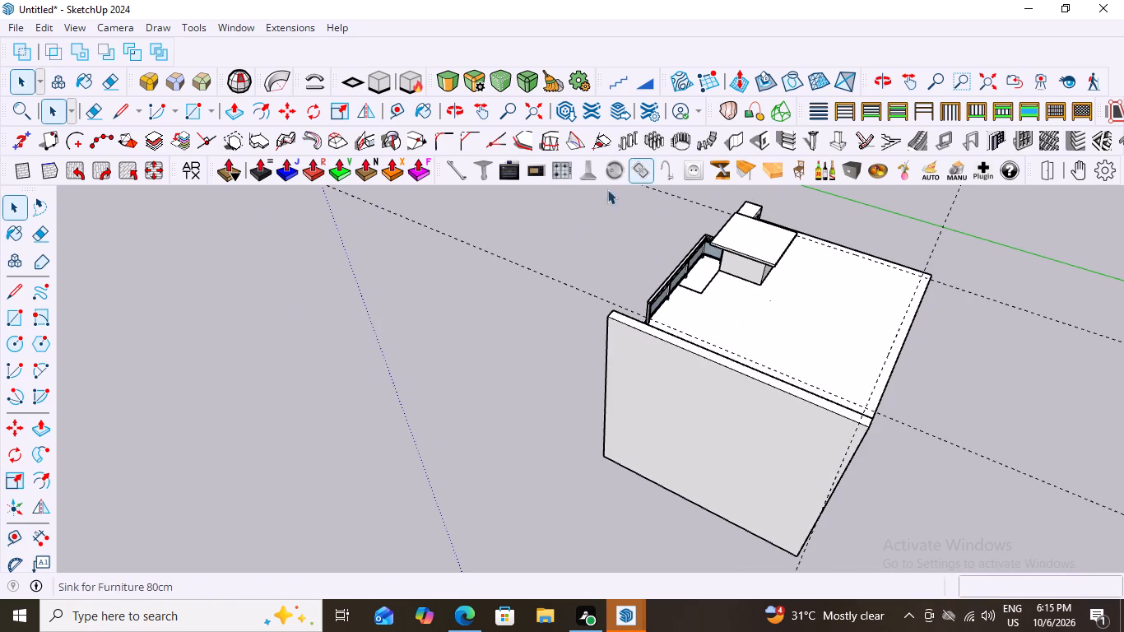
click(742, 141)
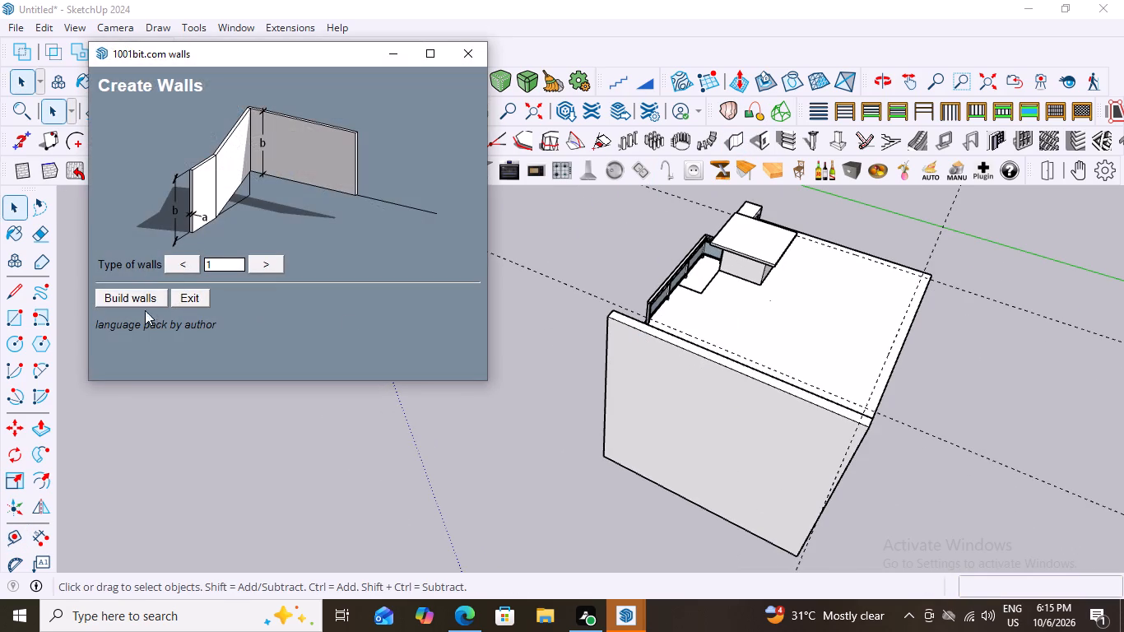
click(128, 299)
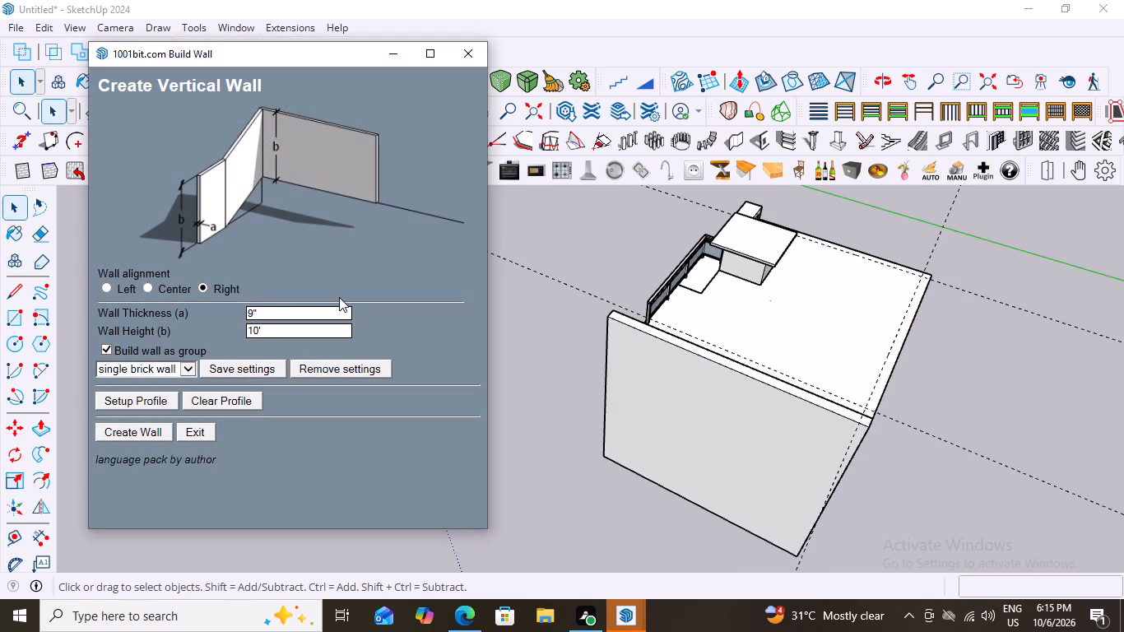
click(266, 332)
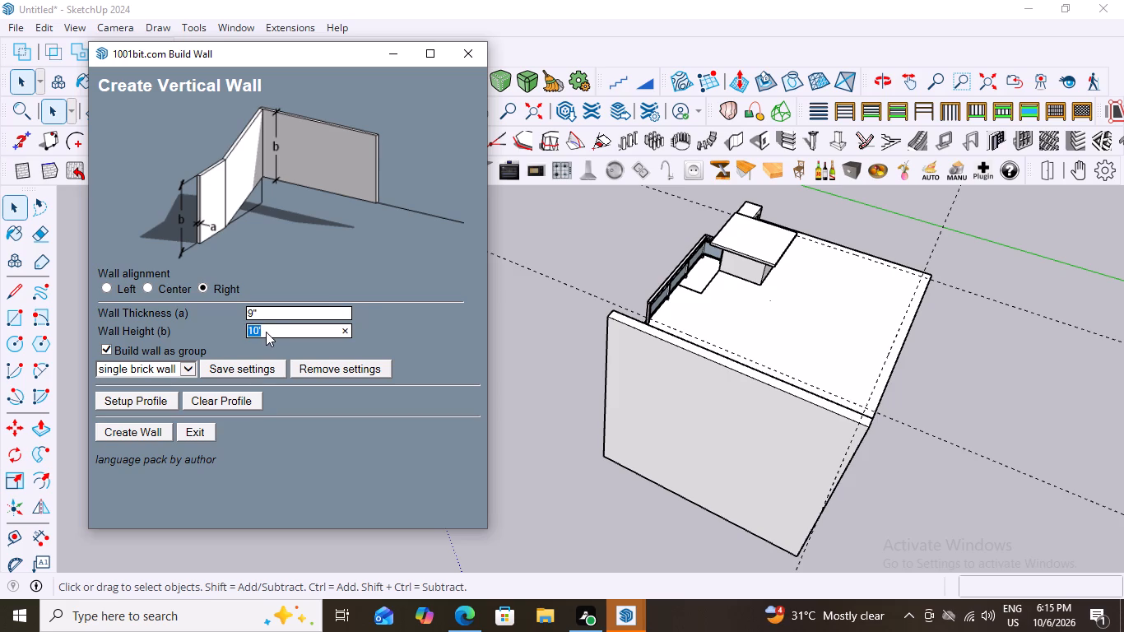
key(BackSpace)
key(BackSpace)
text(2.)
text(5')
key(Return)
click(143, 432)
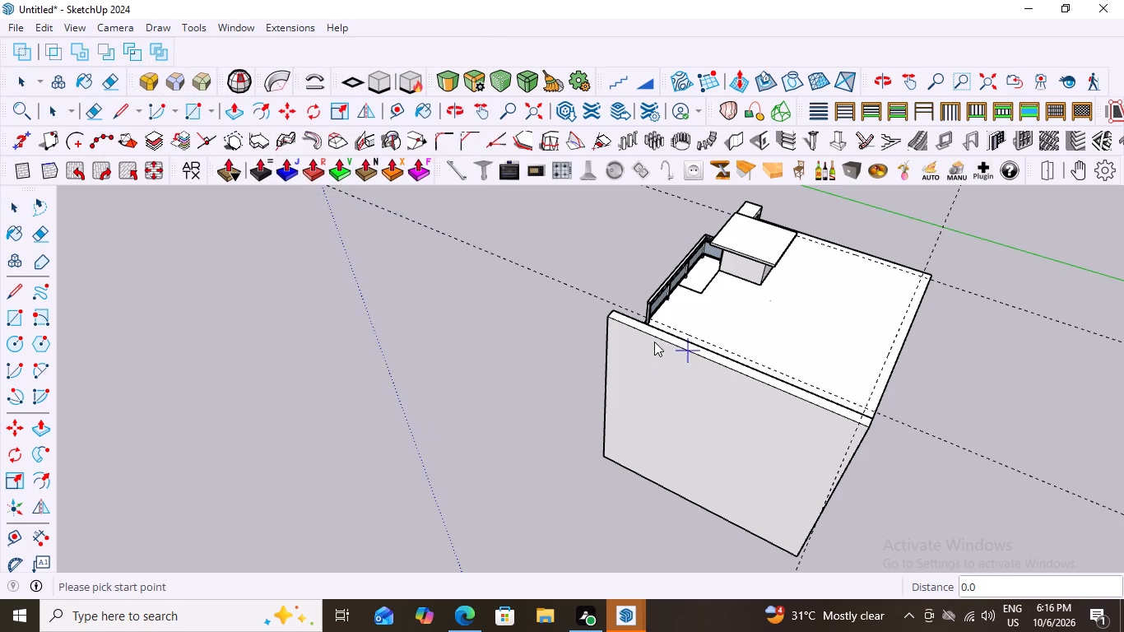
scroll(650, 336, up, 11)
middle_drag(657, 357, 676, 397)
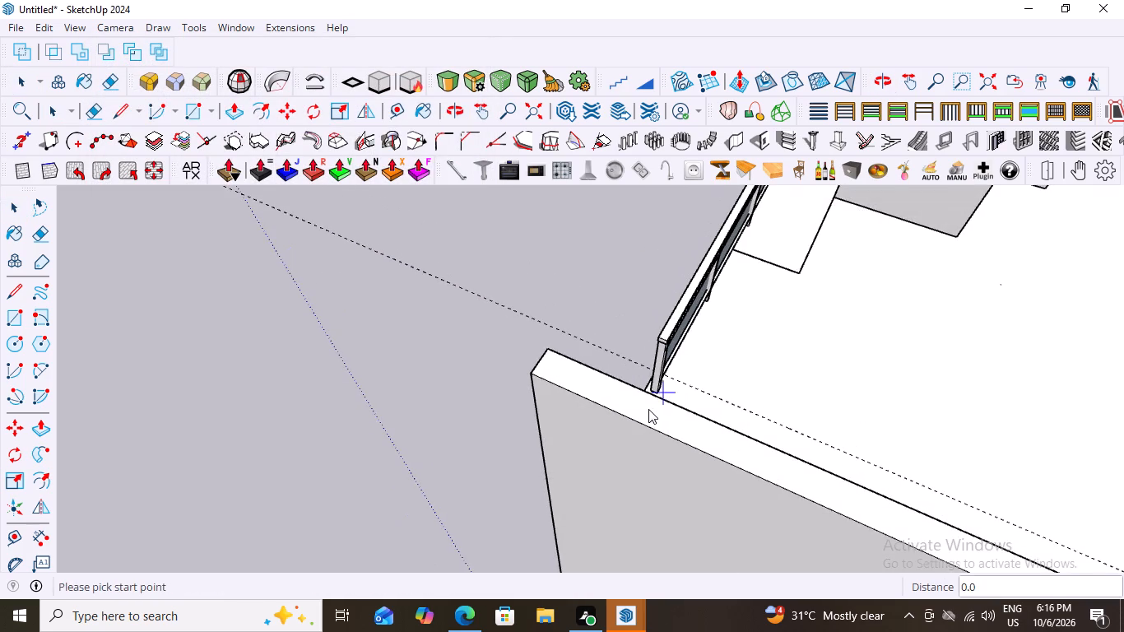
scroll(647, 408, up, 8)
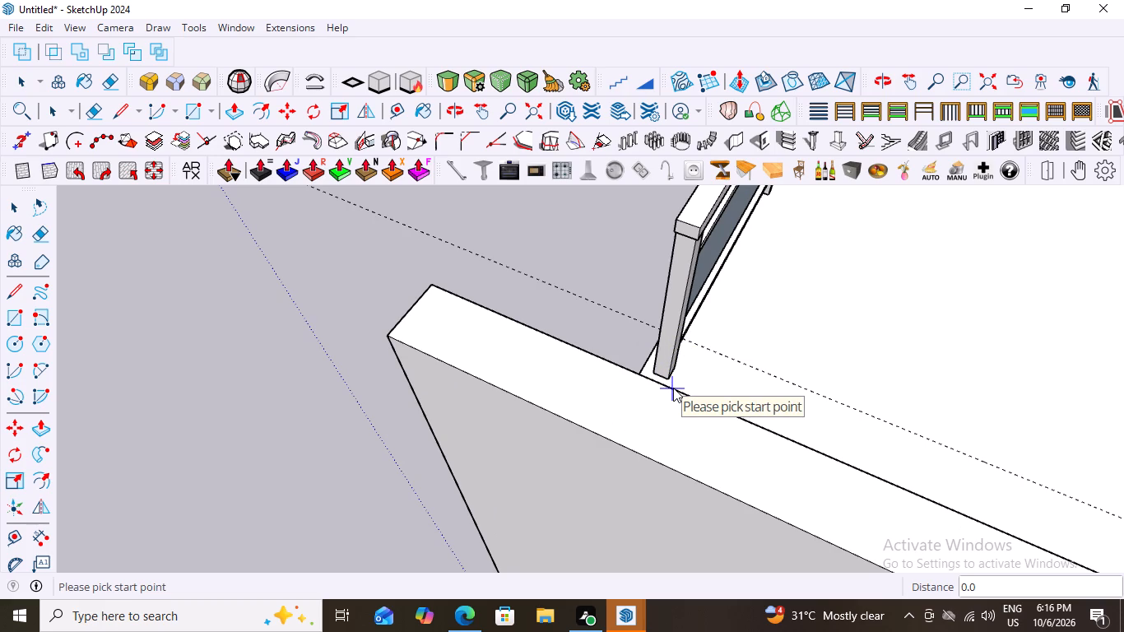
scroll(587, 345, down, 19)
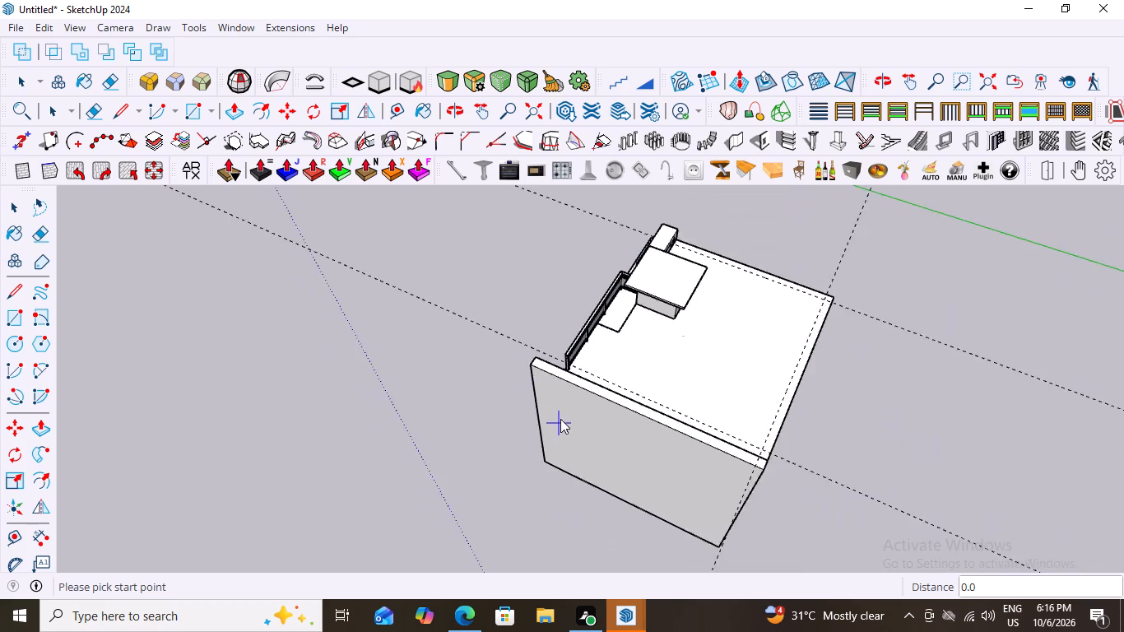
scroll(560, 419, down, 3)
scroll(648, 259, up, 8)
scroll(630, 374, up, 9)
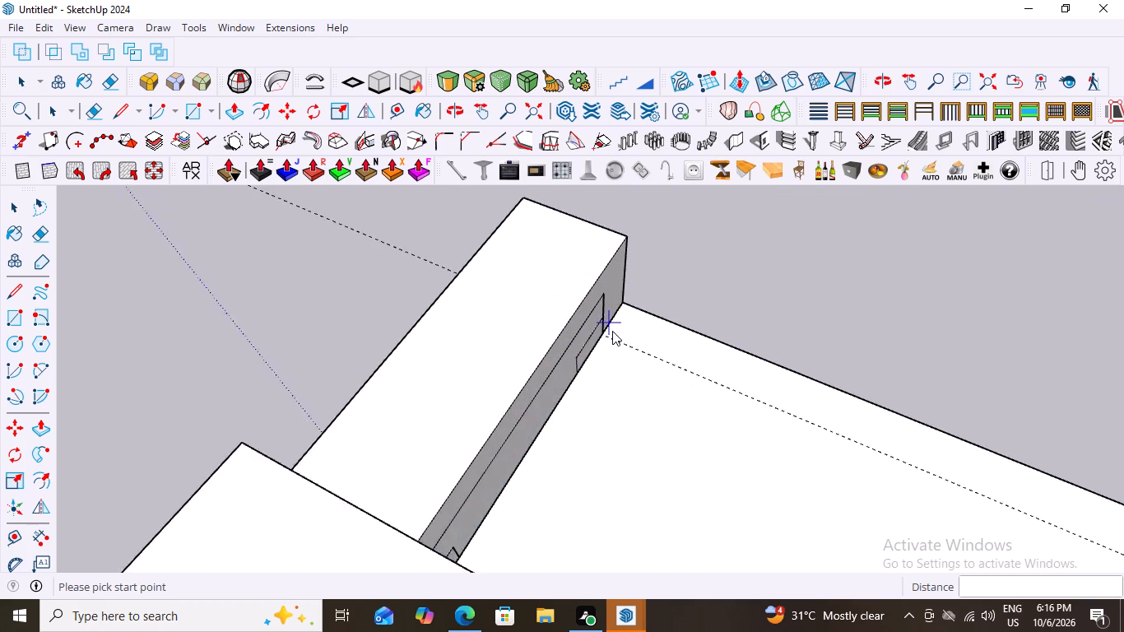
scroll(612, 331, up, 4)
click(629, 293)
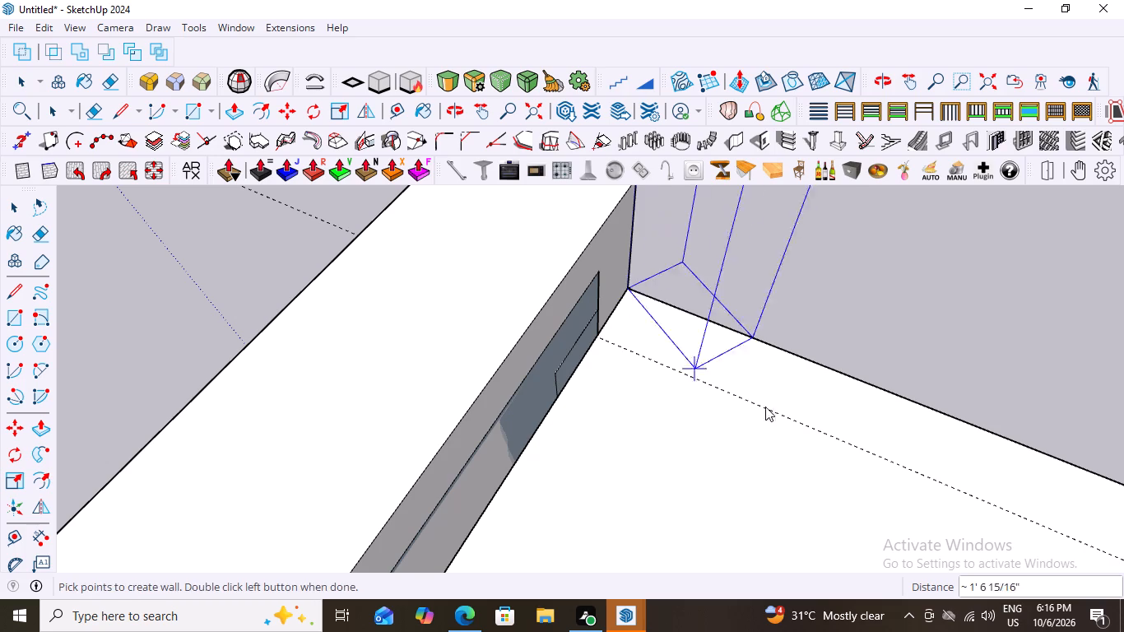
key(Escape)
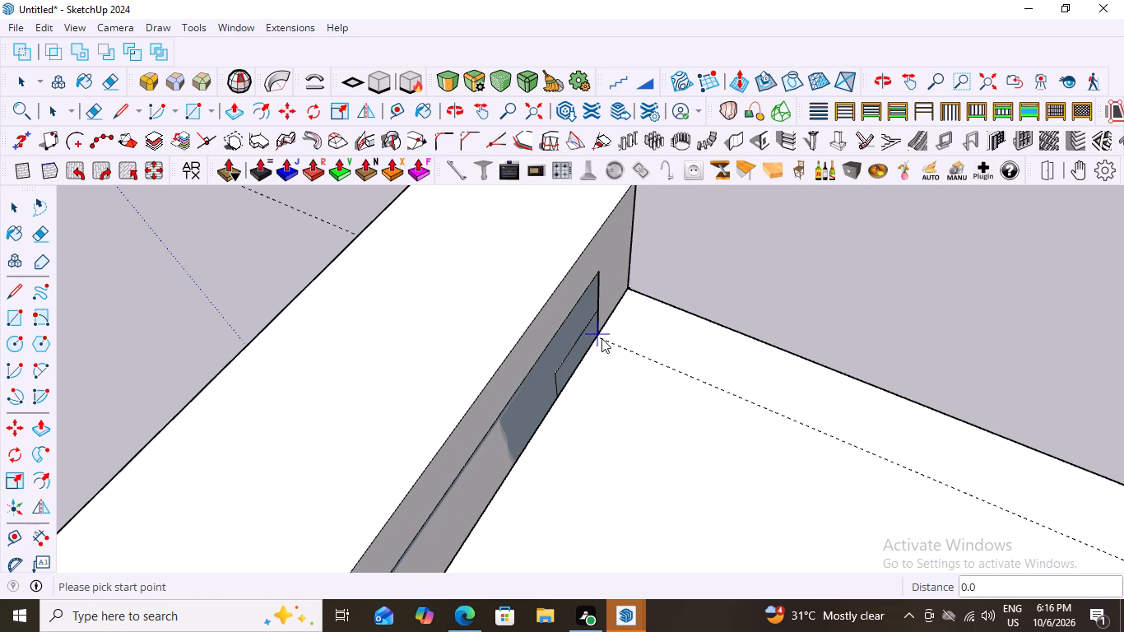
Draw the first 16' 6" parapet wall segment along the inner guide, from the louvred window frame to the guides' intersection at the back corner.
scroll(593, 339, up, 8)
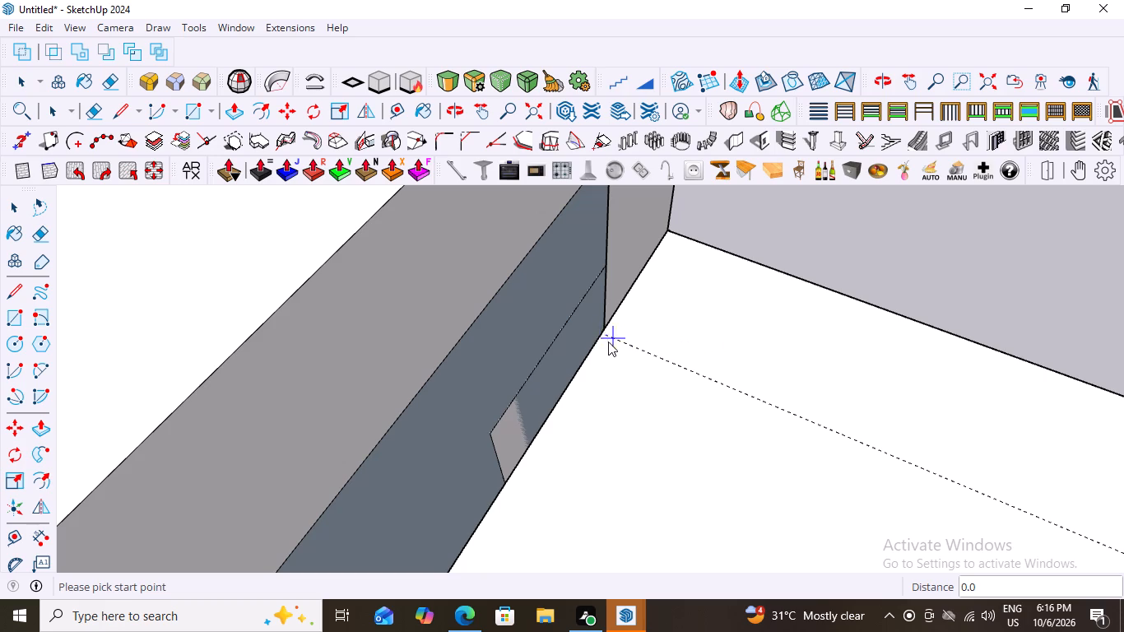
click(601, 334)
scroll(757, 378, down, 10)
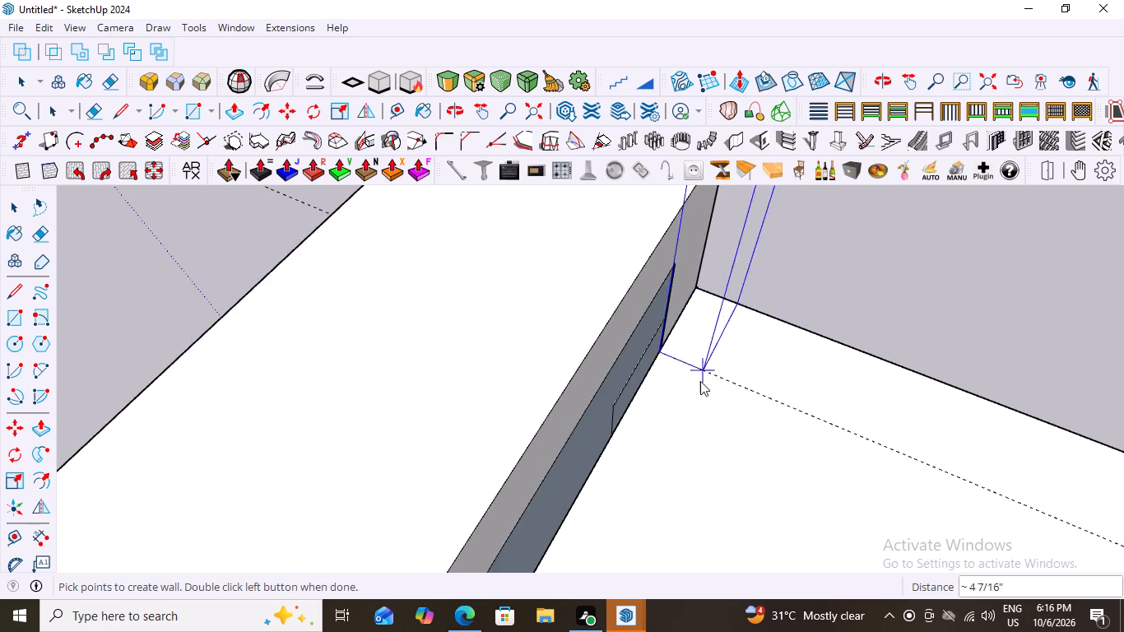
scroll(794, 420, down, 4)
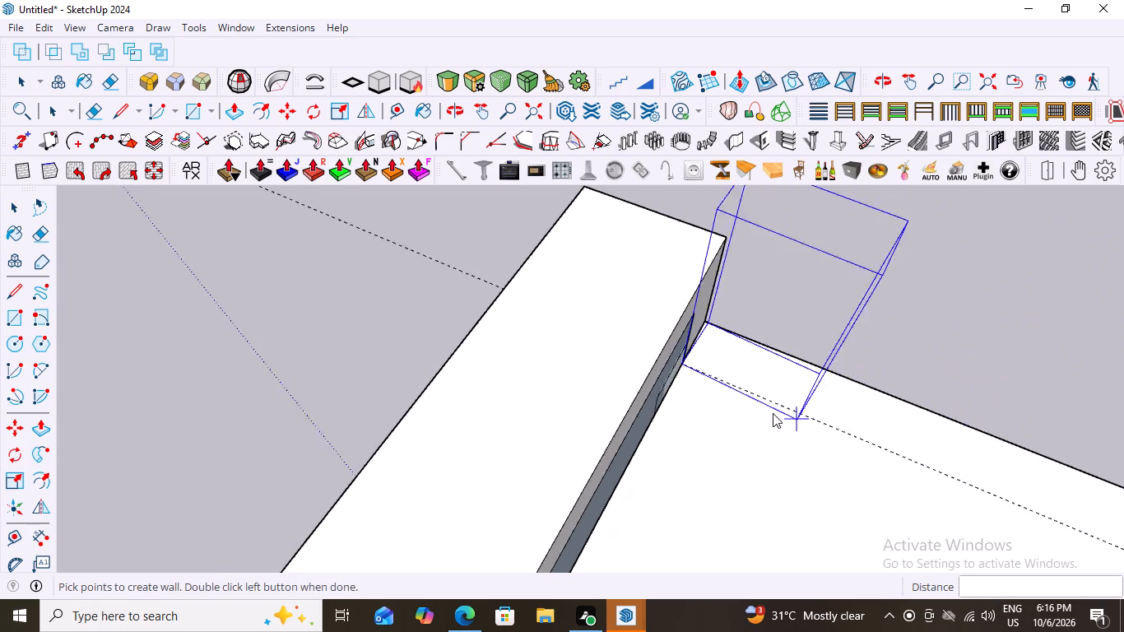
scroll(773, 413, down, 20)
scroll(773, 413, down, 5)
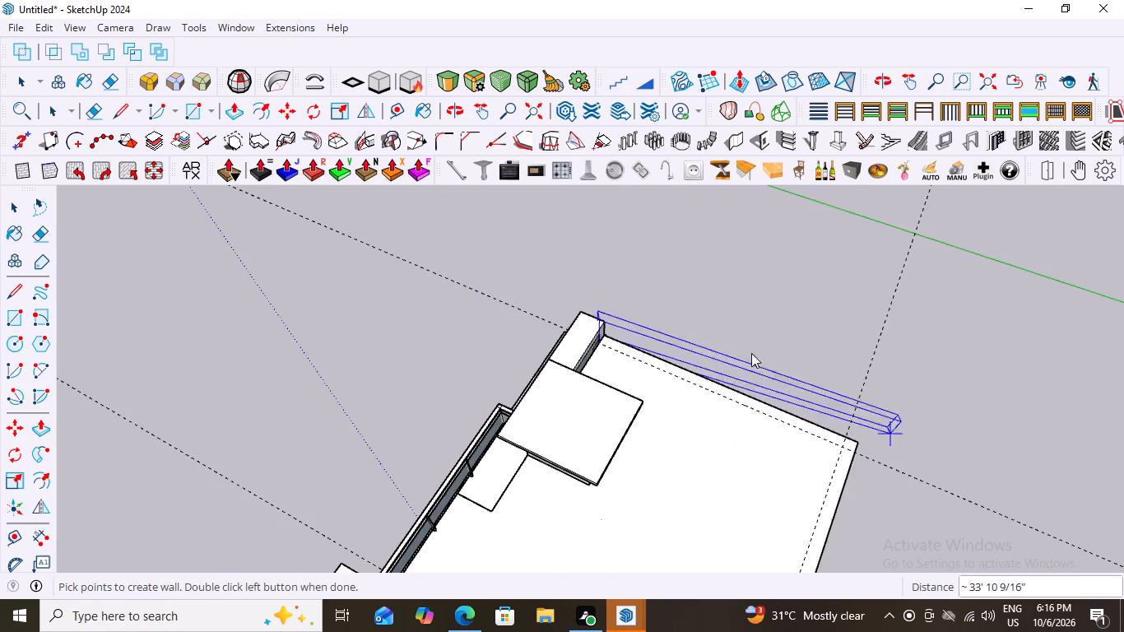
scroll(616, 306, down, 5)
scroll(699, 381, up, 11)
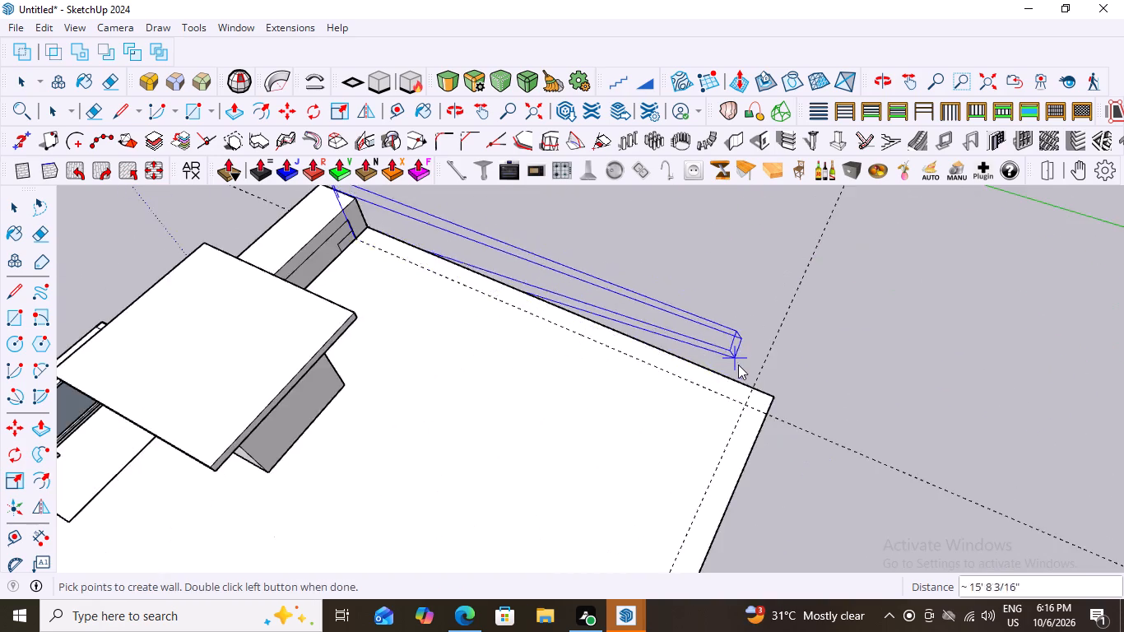
scroll(738, 365, up, 2)
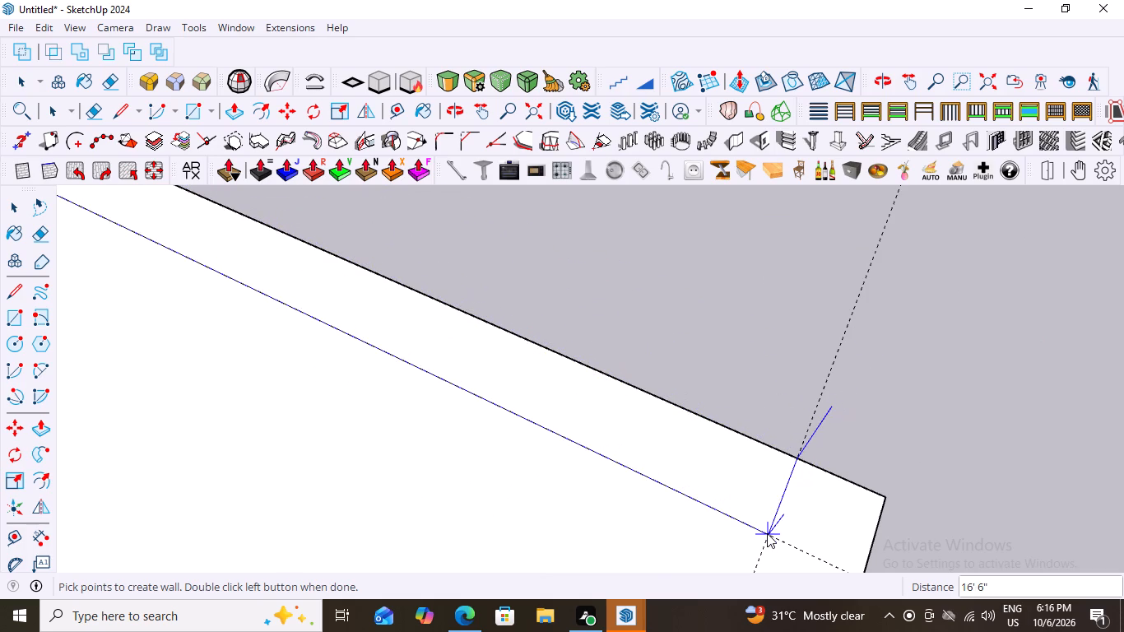
click(767, 533)
Continue the parapet wall along the roof's back-edge guide to its intersection with the guide beside the projecting side wall.
scroll(739, 462, down, 19)
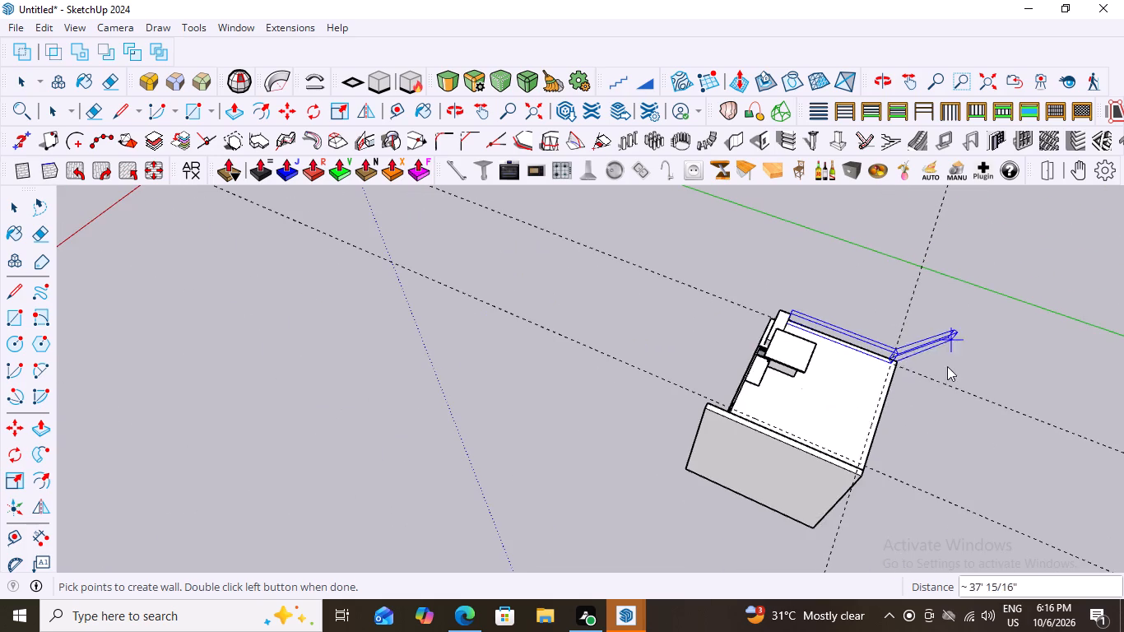
scroll(835, 518, up, 4)
scroll(854, 440, up, 10)
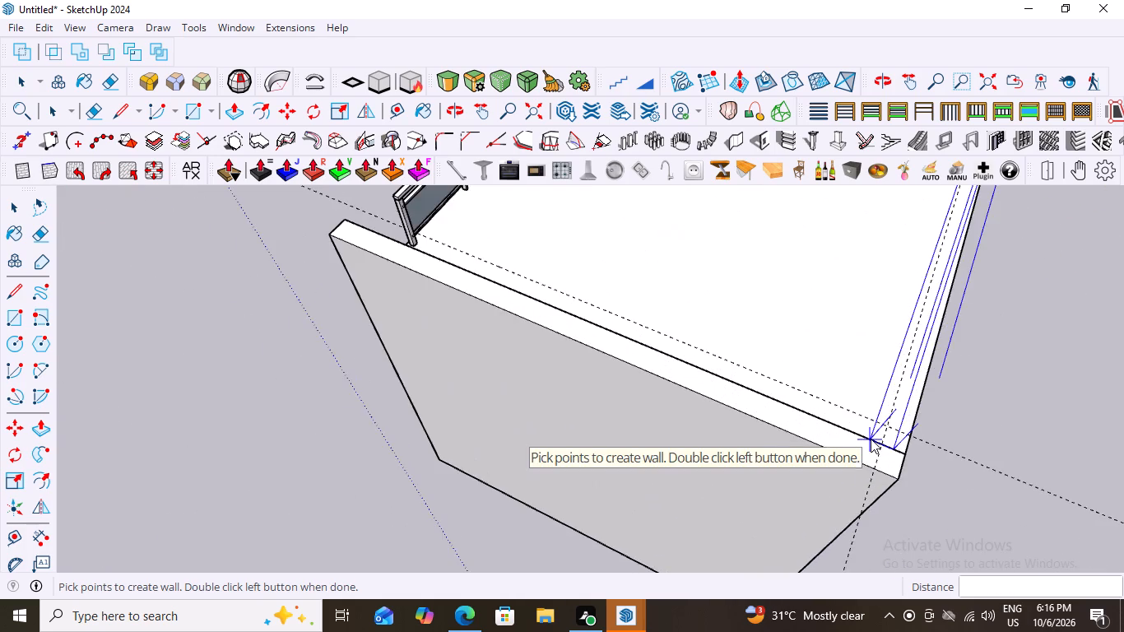
scroll(871, 439, up, 9)
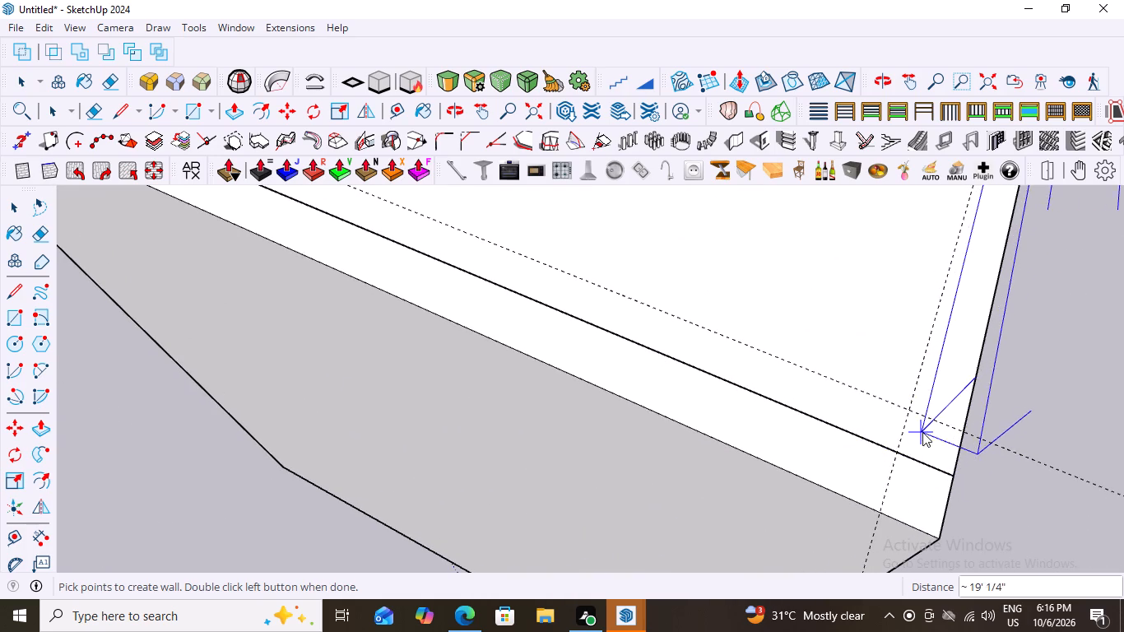
click(908, 412)
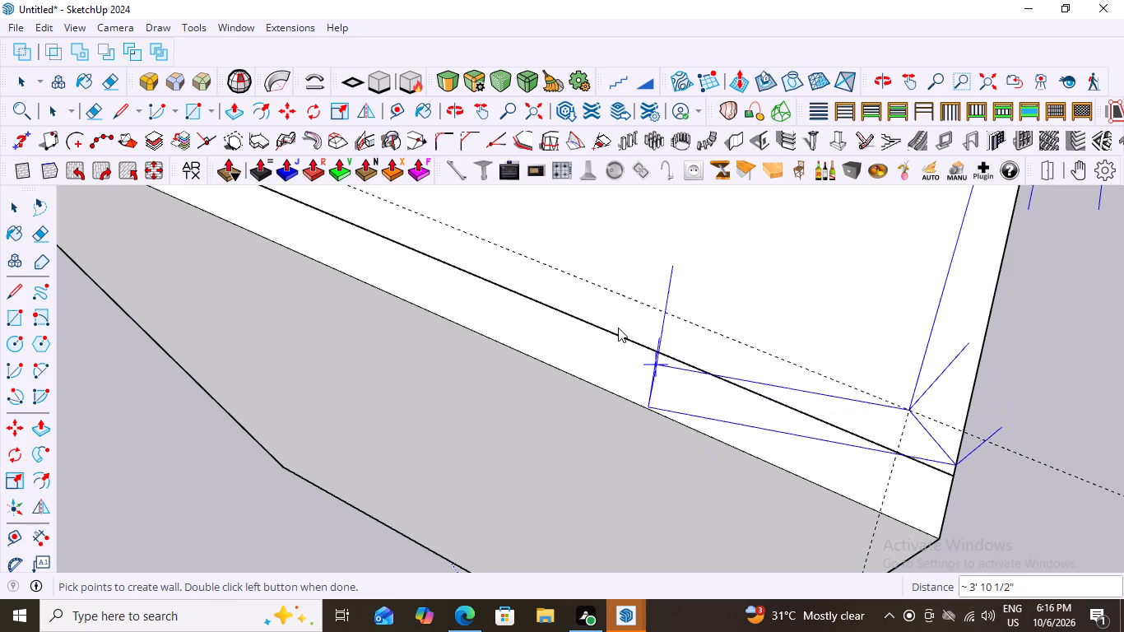
Finish the parapet wall with a segment about 18' 8" long beside the projecting side wall, ending at the glass railing.
scroll(532, 263, down, 8)
scroll(864, 411, down, 8)
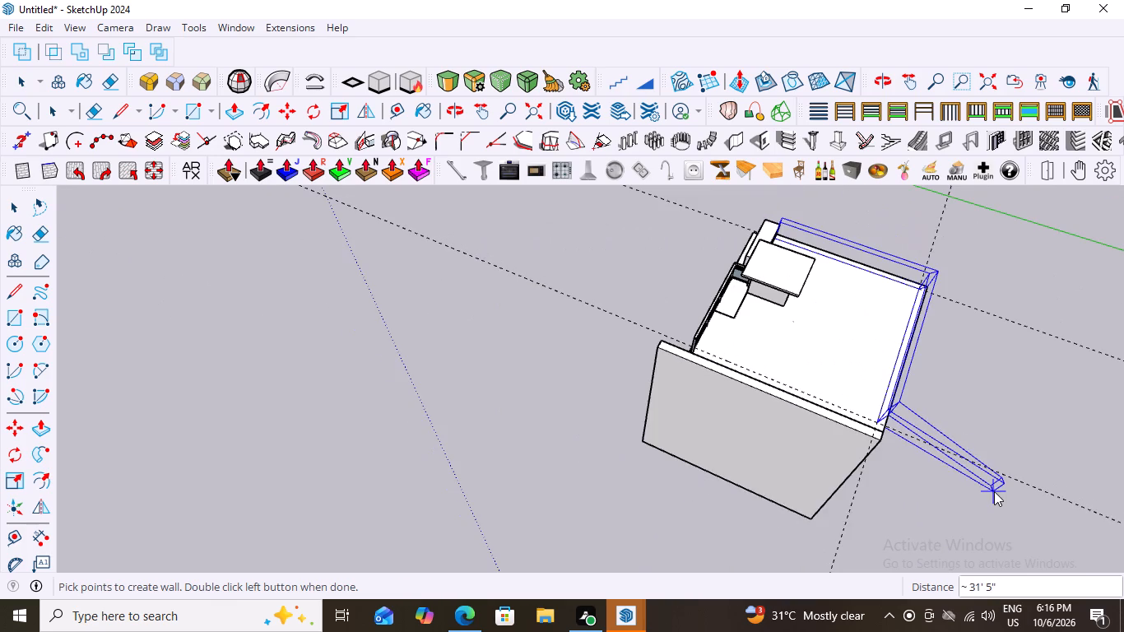
scroll(707, 335, up, 8)
scroll(711, 342, up, 13)
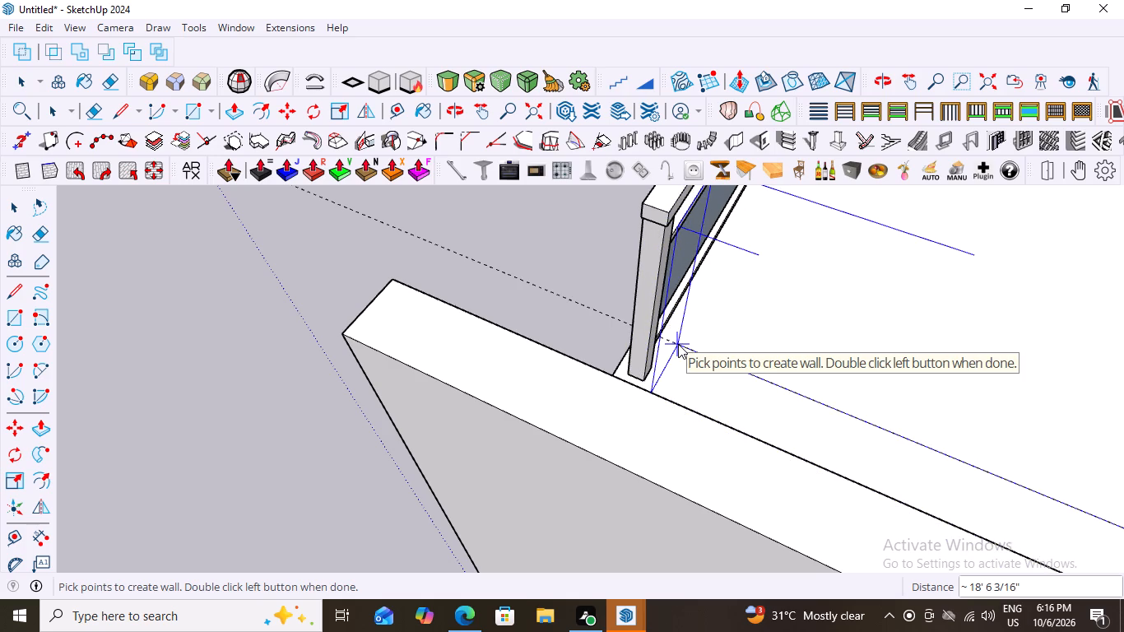
double_click(675, 343)
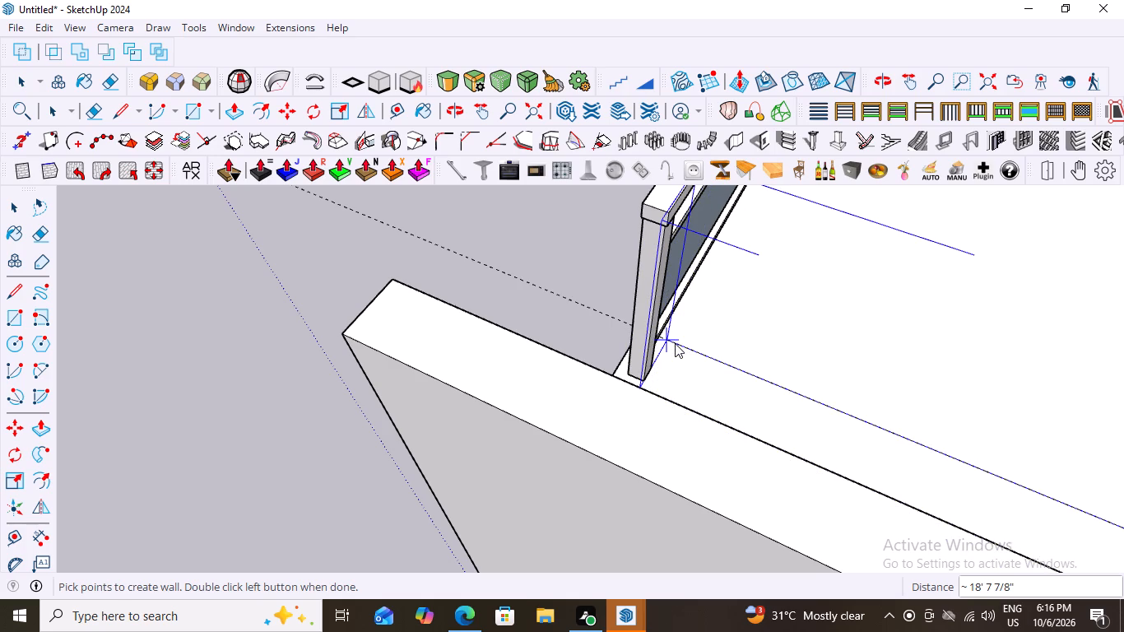
scroll(685, 375, down, 16)
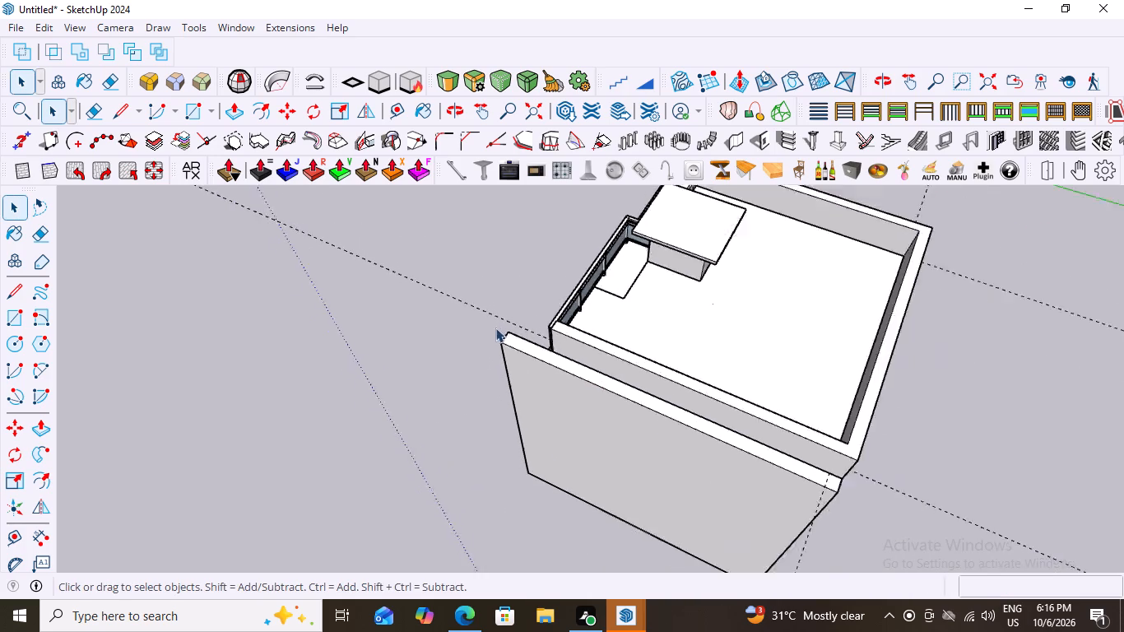
scroll(495, 328, down, 5)
key(space)
click(876, 343)
Examine the new parapet wall and its junctions with the front facade from all sides of the house.
middle_drag(643, 374, 866, 239)
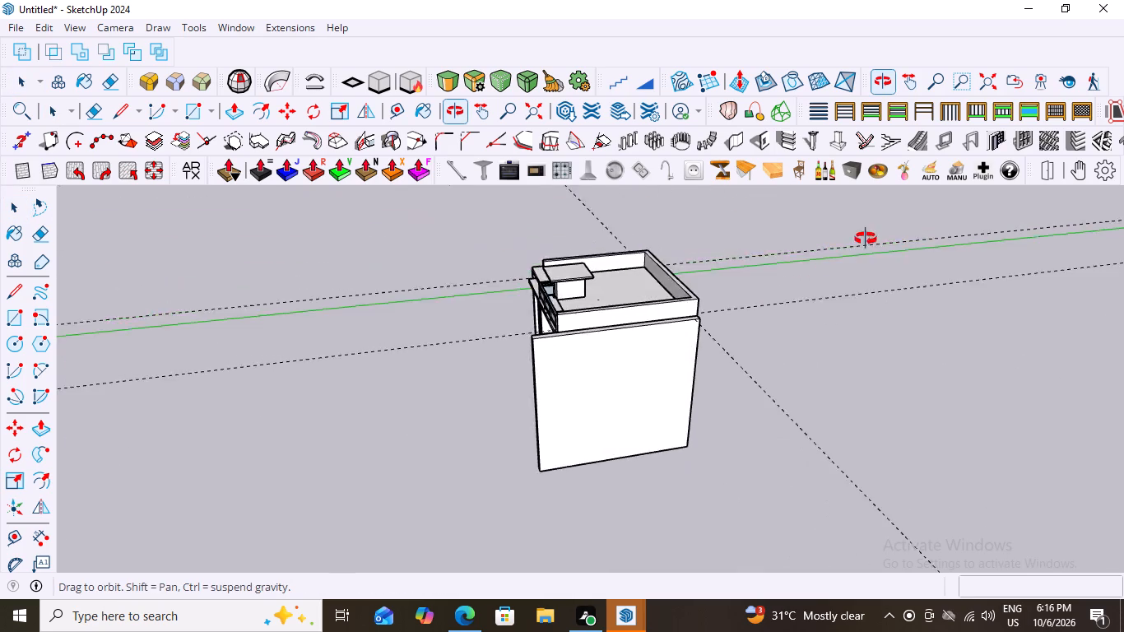
middle_drag(866, 239, 1074, 192)
middle_drag(613, 301, 846, 367)
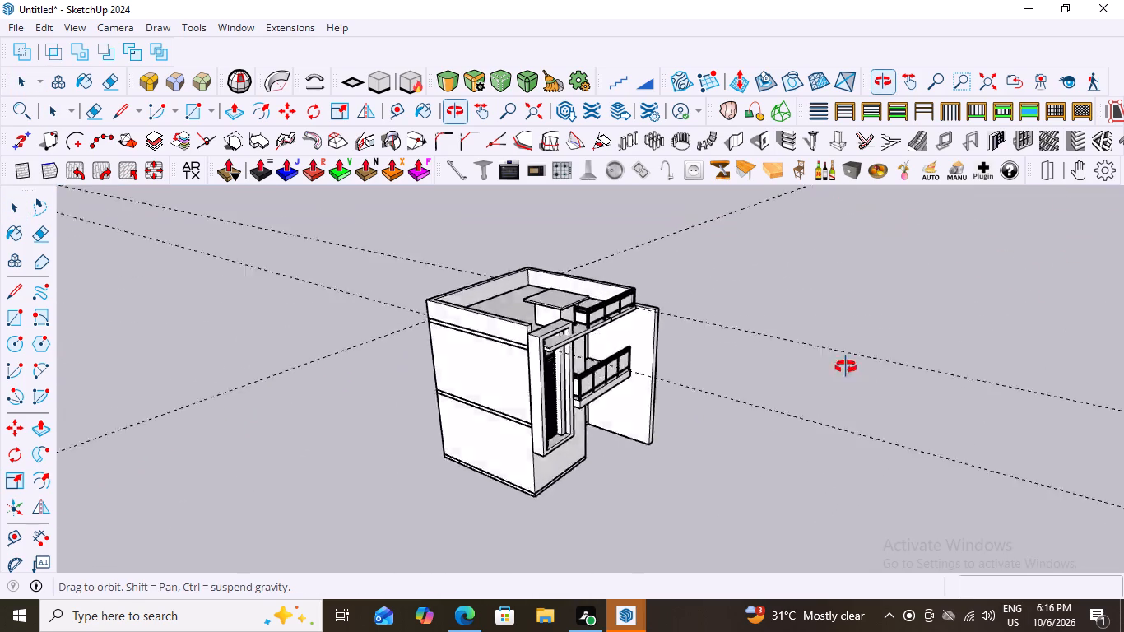
middle_drag(846, 367, 727, 319)
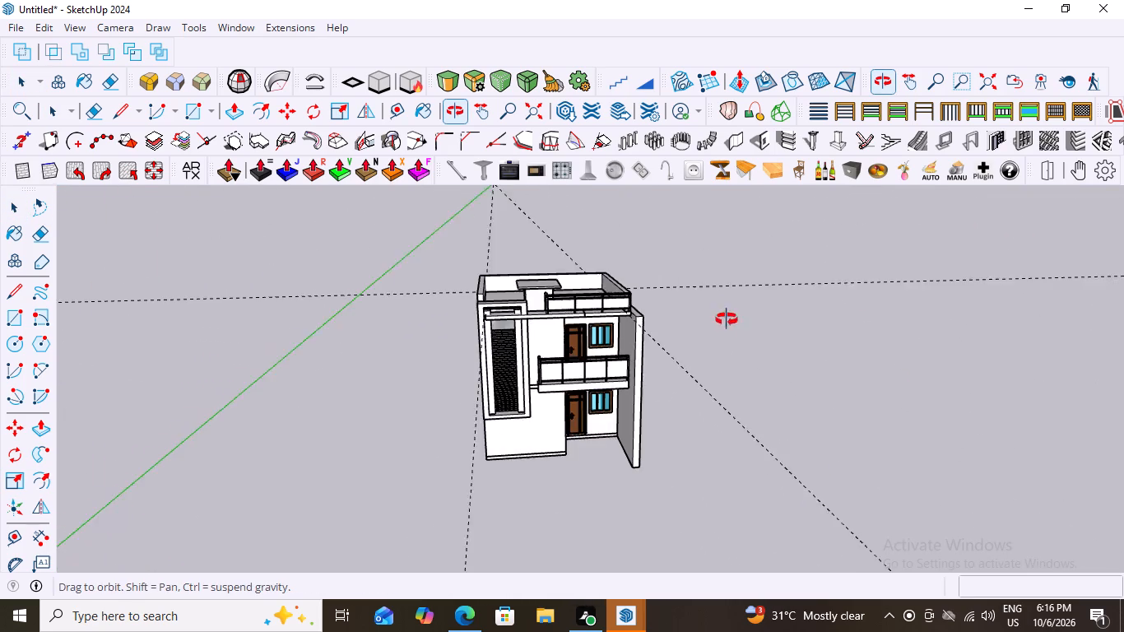
middle_drag(727, 319, 992, 455)
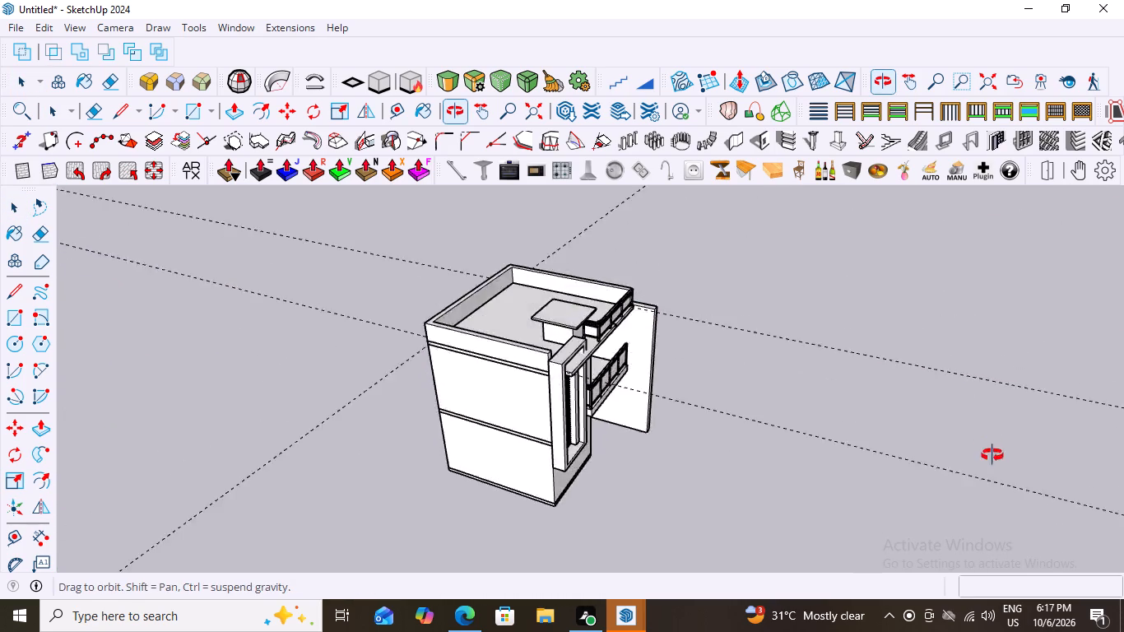
middle_drag(992, 455, 612, 350)
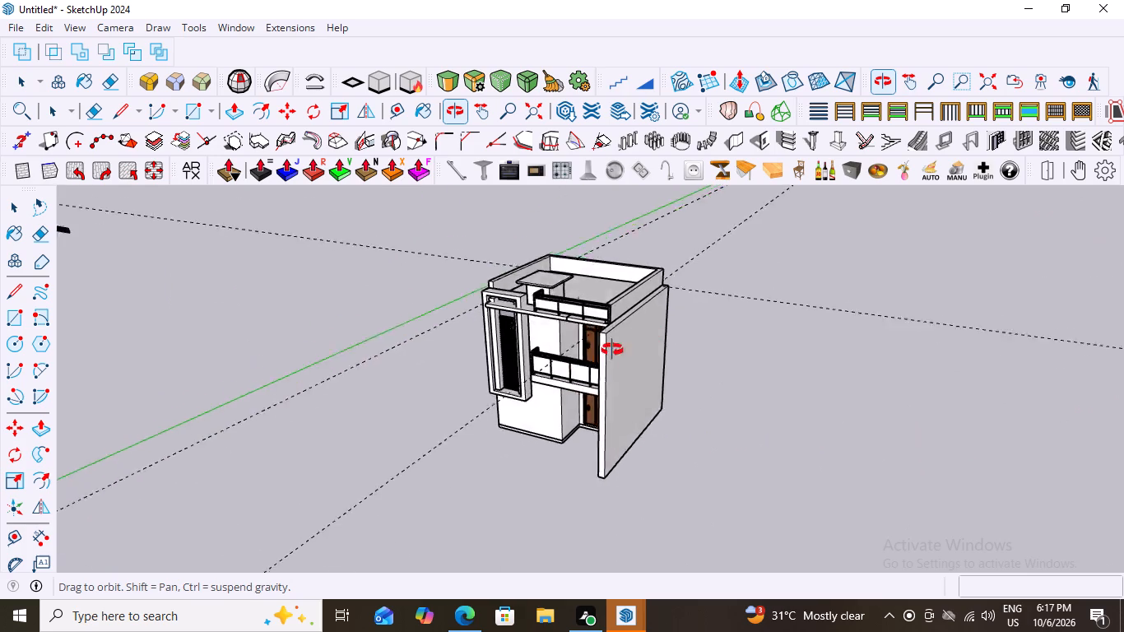
middle_drag(612, 350, 765, 296)
scroll(599, 314, up, 2)
middle_drag(606, 314, 388, 324)
scroll(398, 341, up, 1)
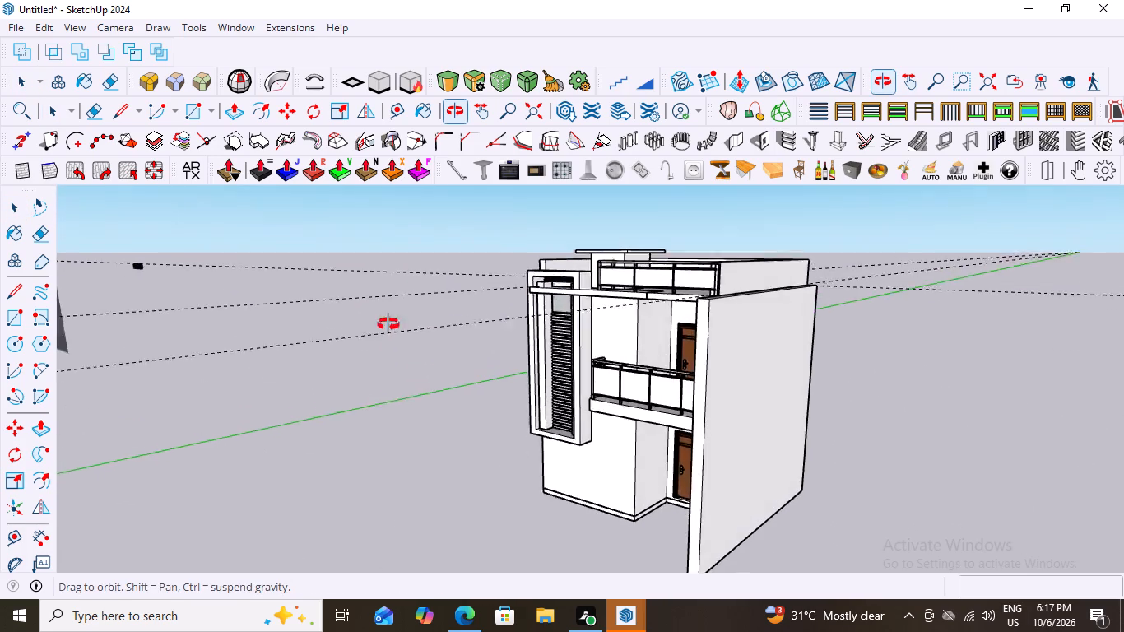
middle_drag(388, 324, 732, 447)
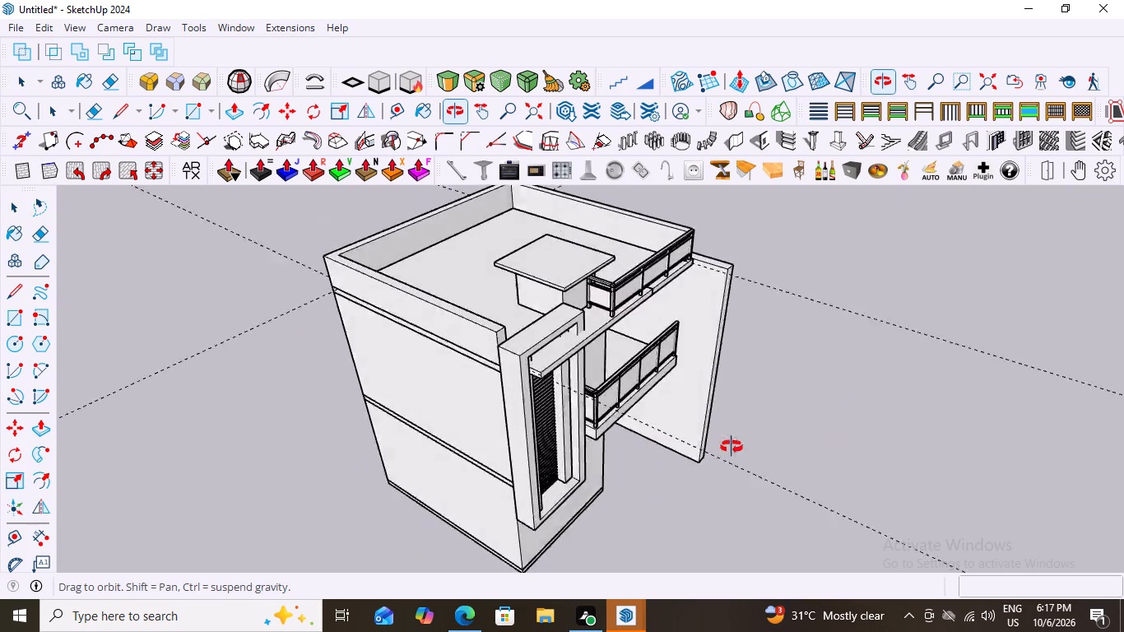
middle_drag(732, 447, 602, 354)
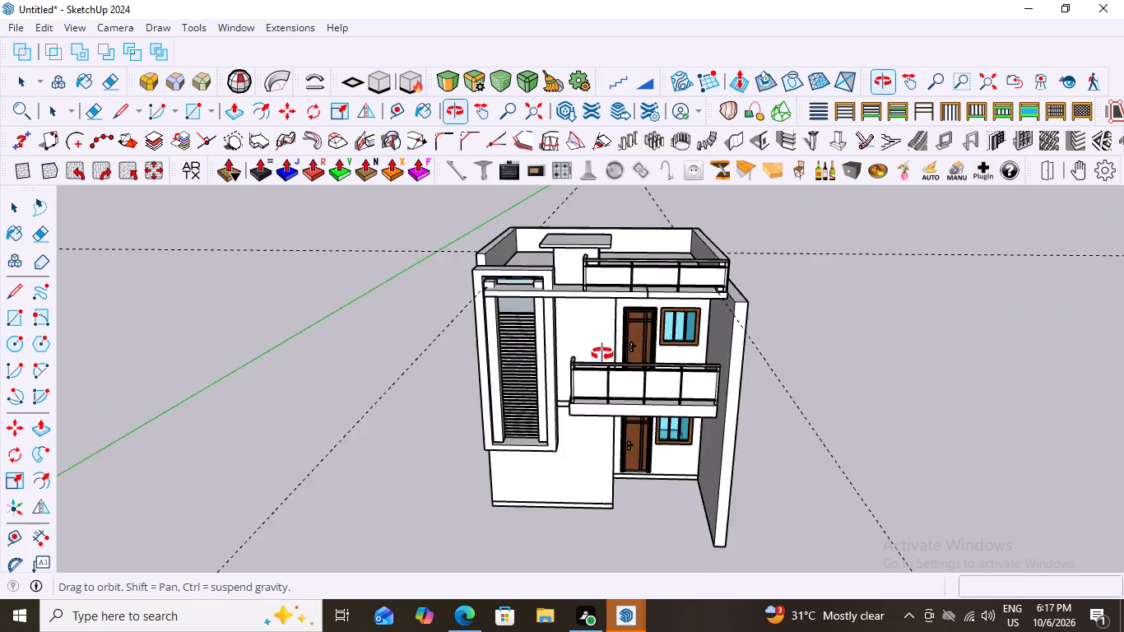
middle_drag(602, 354, 643, 430)
Inside the louvred window's frame group, Push/Pull the frame's top face up 1' to align with the parapet's top corner.
scroll(513, 258, up, 2)
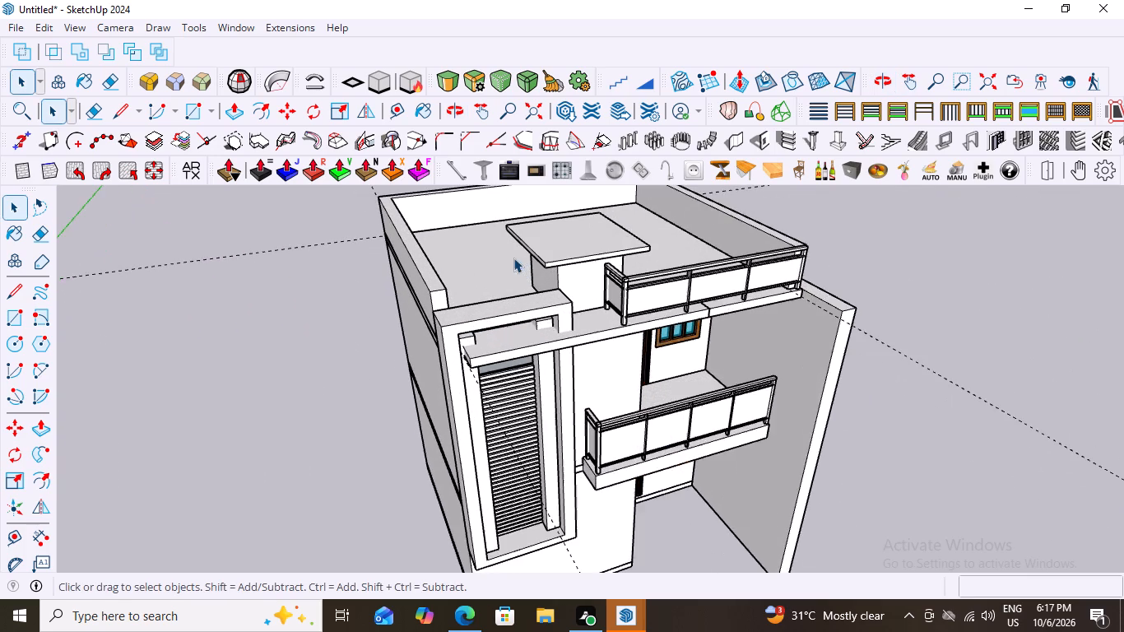
scroll(513, 258, up, 3)
middle_drag(513, 362, 425, 321)
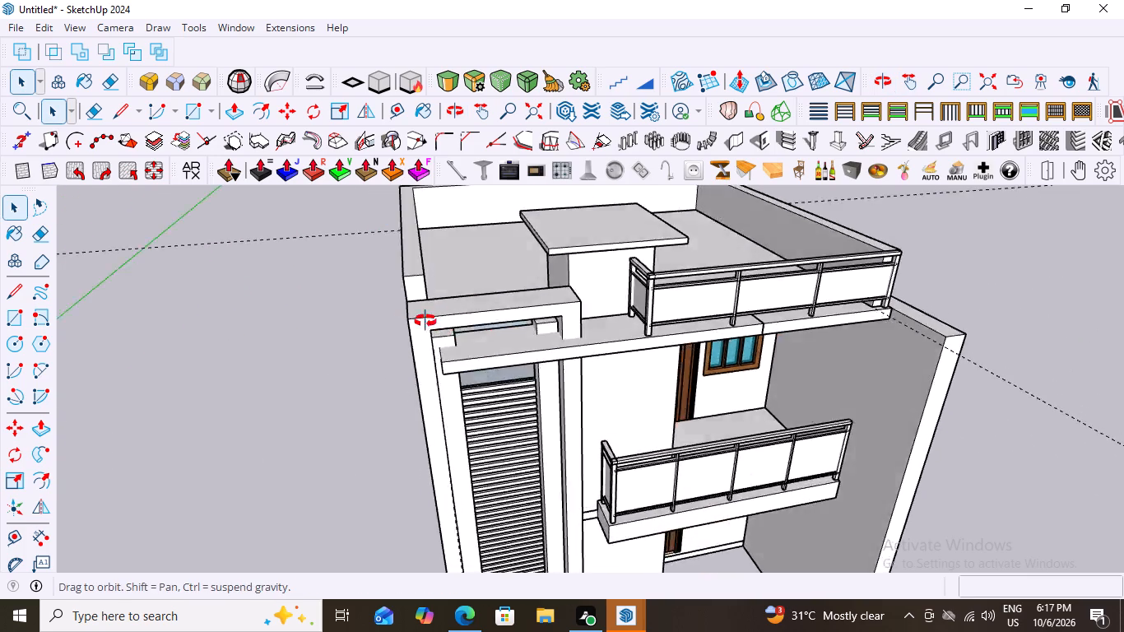
middle_drag(425, 321, 447, 274)
middle_drag(517, 305, 503, 397)
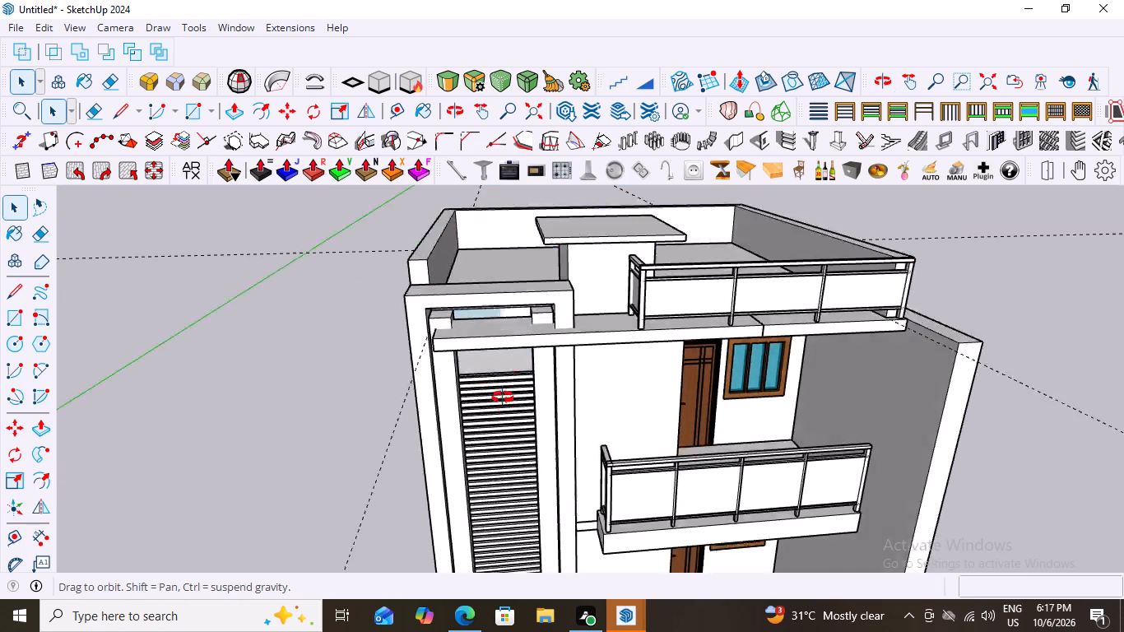
middle_drag(503, 397, 500, 406)
scroll(468, 324, up, 2)
click(485, 295)
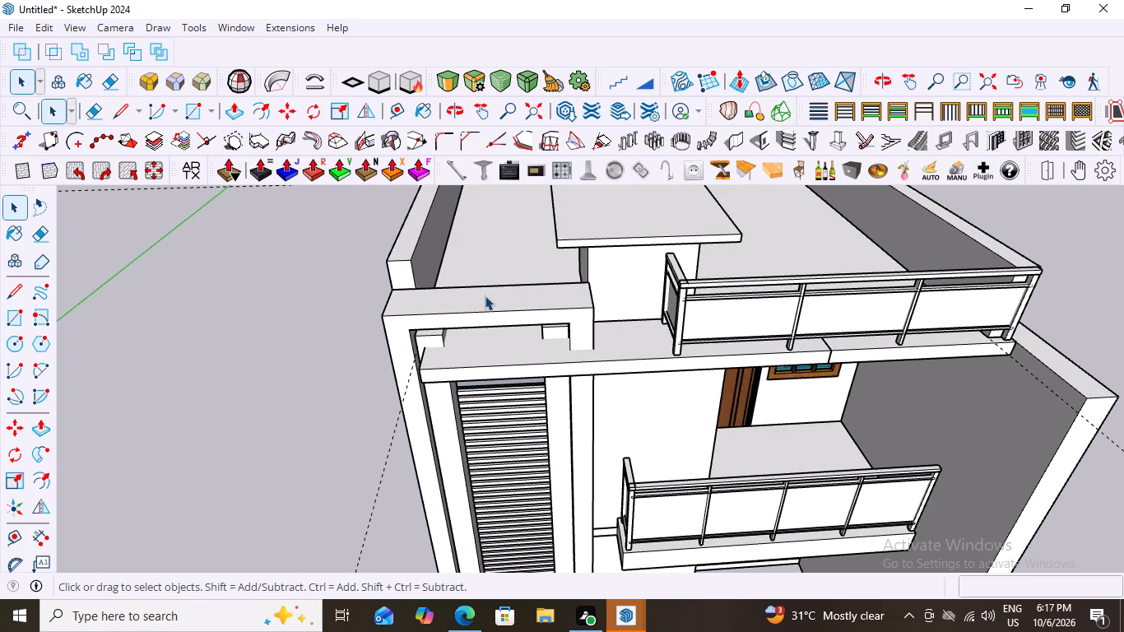
double_click(485, 295)
double_click(485, 295)
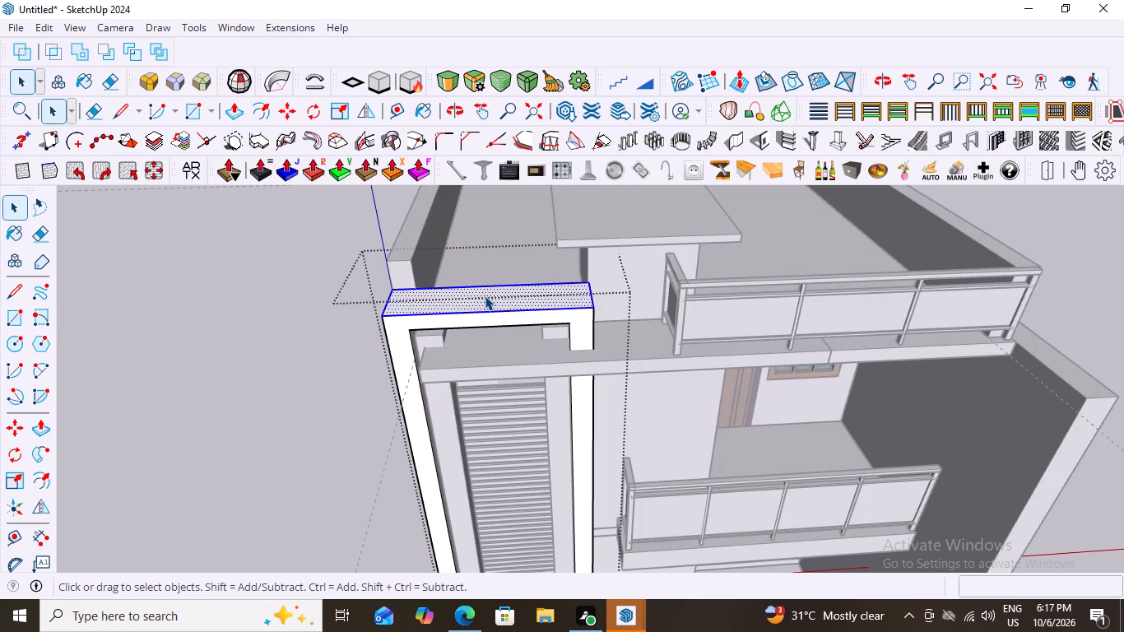
key(p)
click(485, 295)
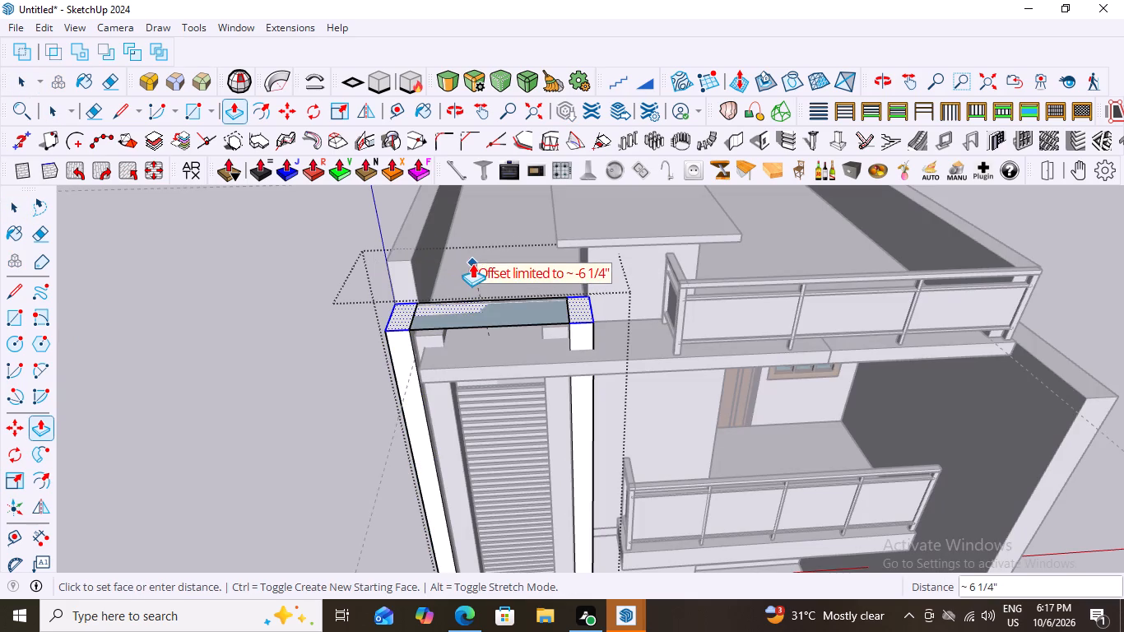
click(388, 261)
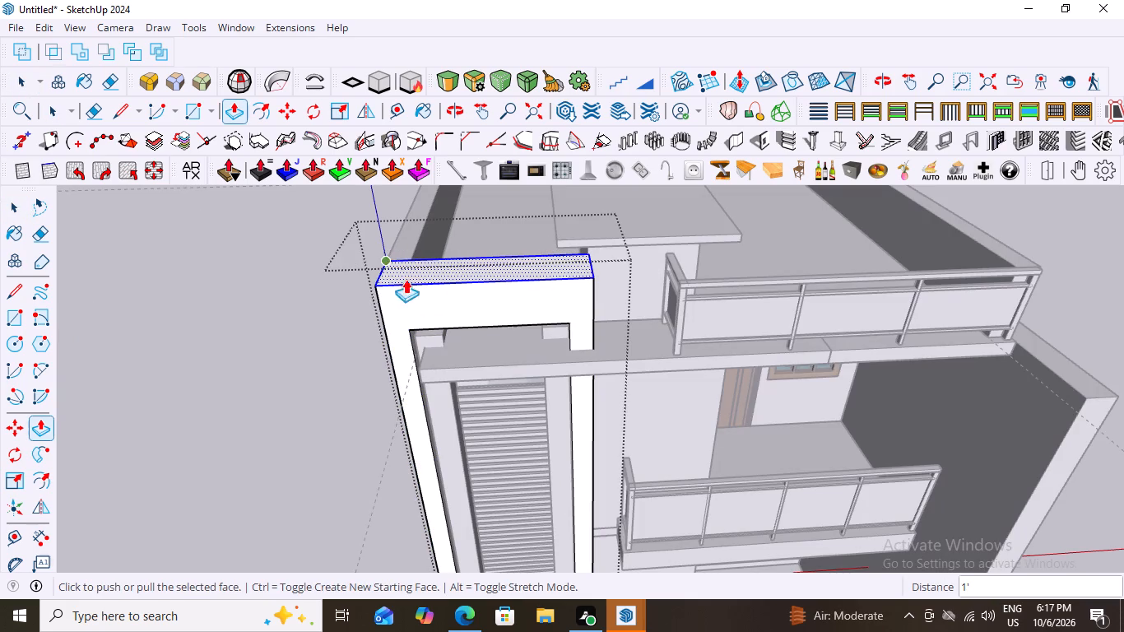
Close the window frame group and examine the raised frame against the roof parapet from the front, back and above.
scroll(487, 303, down, 5)
key(space)
click(342, 272)
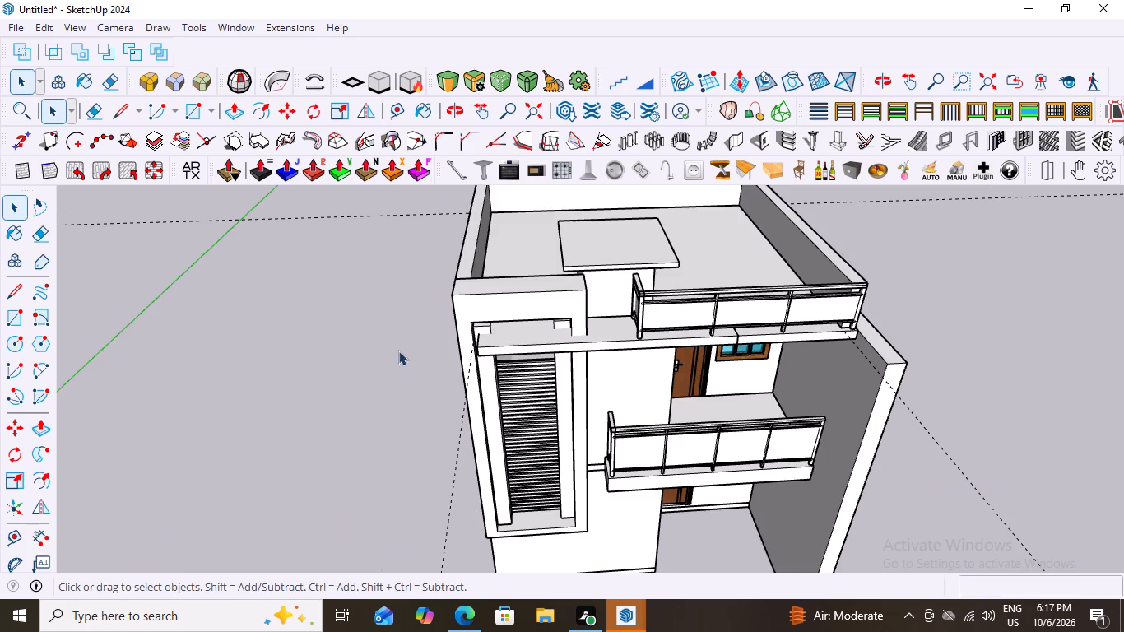
middle_click(485, 242)
scroll(487, 240, down, 3)
middle_drag(591, 342, 592, 235)
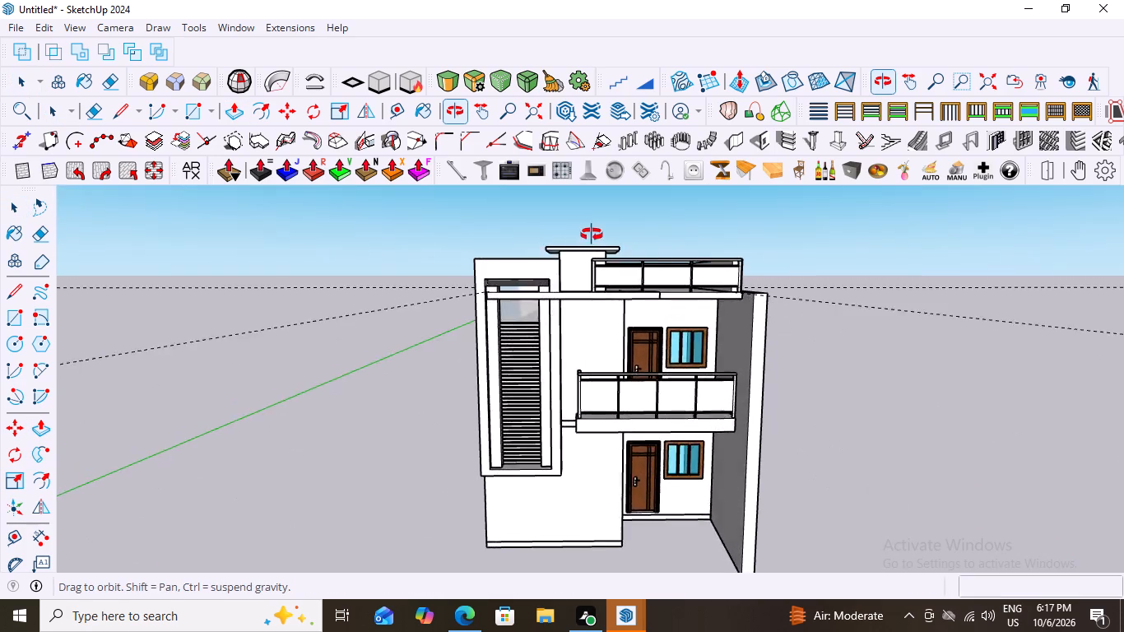
middle_drag(592, 235, 1123, 342)
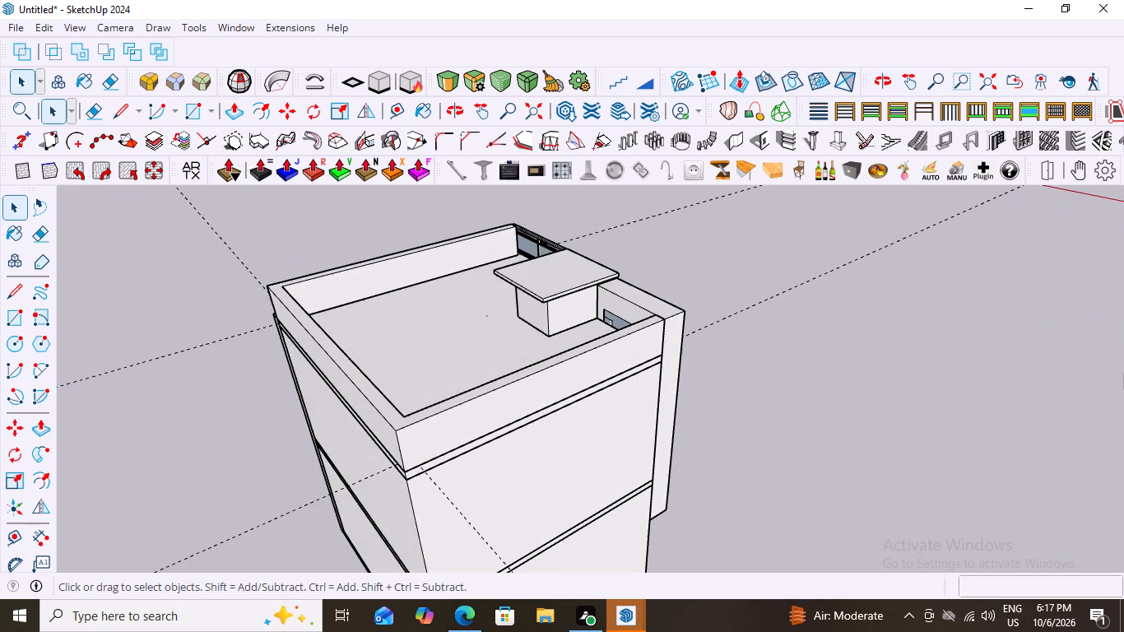
middle_drag(1117, 418, 572, 321)
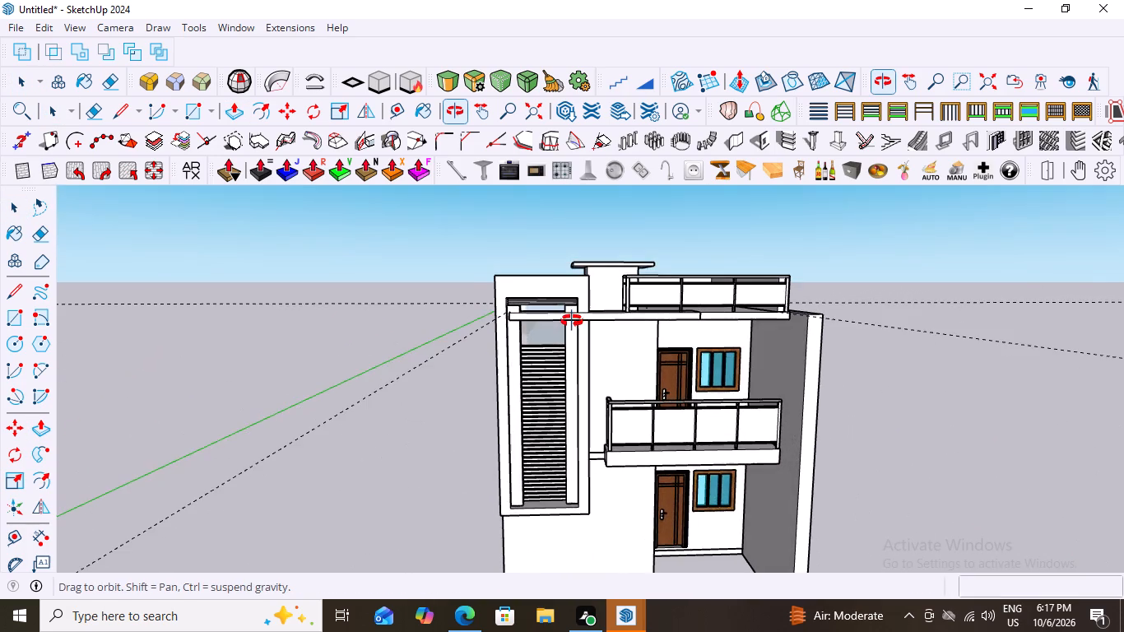
middle_drag(572, 321, 500, 464)
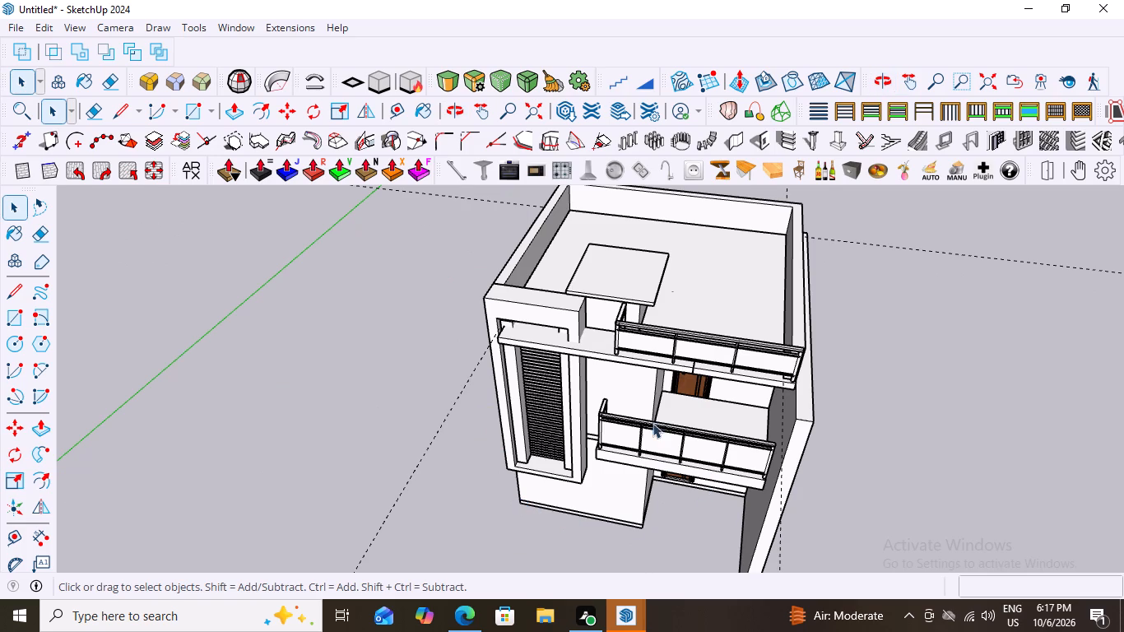
scroll(651, 422, down, 5)
scroll(532, 408, down, 2)
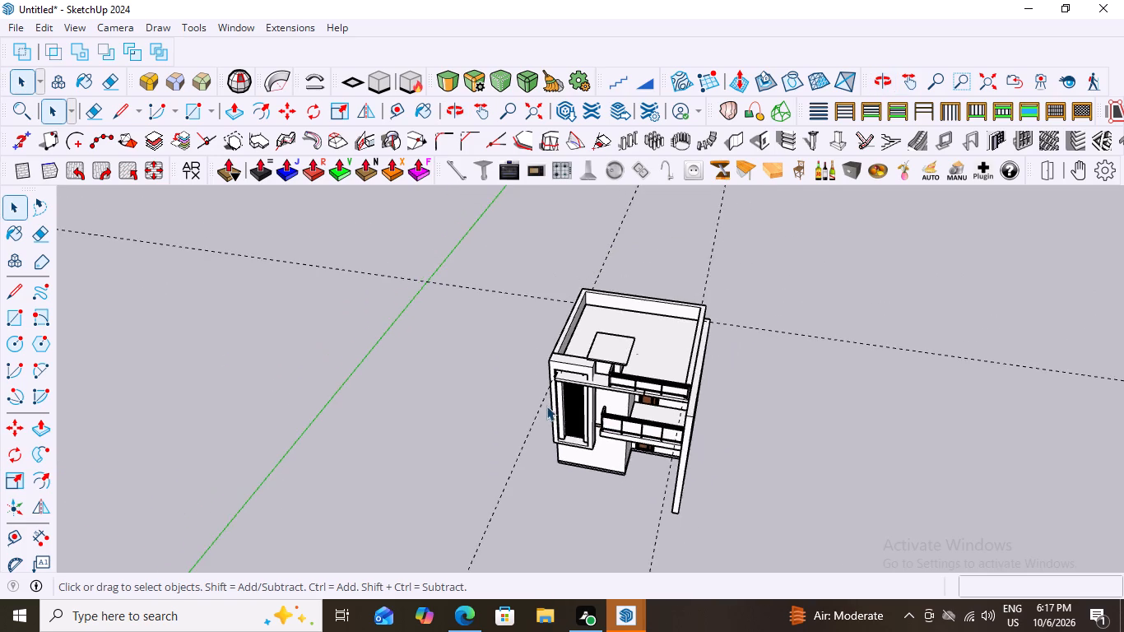
middle_drag(638, 409, 673, 372)
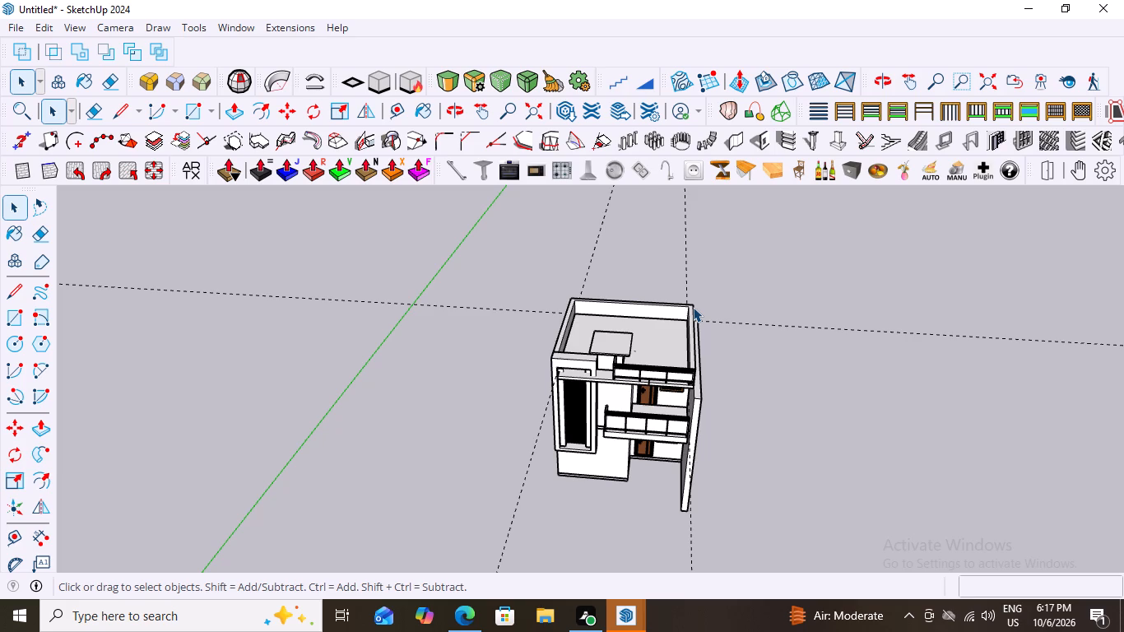
Delete the small stray object standing apart between the reference photo and the house.
scroll(693, 307, down, 3)
scroll(667, 403, down, 5)
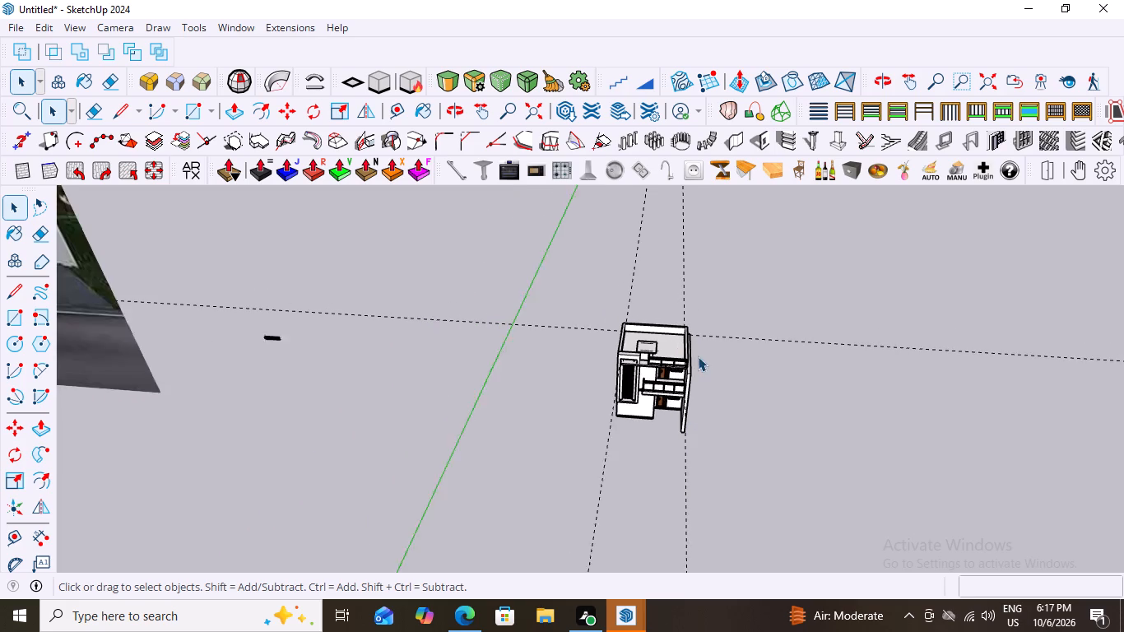
middle_drag(739, 297, 742, 286)
scroll(42, 433, up, 3)
scroll(211, 307, up, 5)
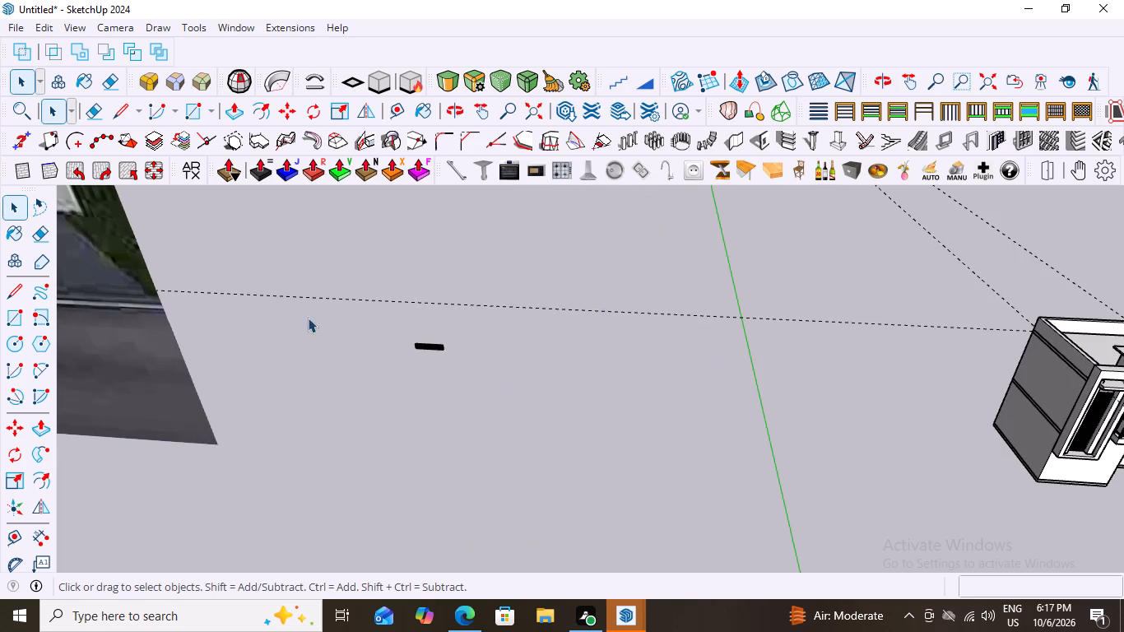
click(431, 346)
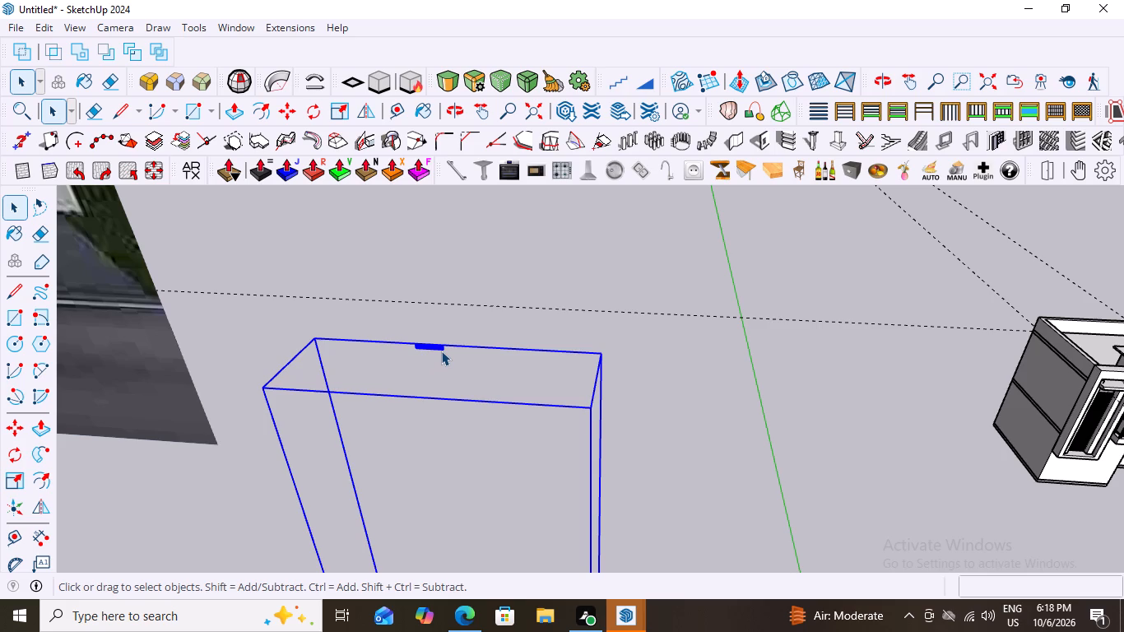
key(Delete)
Examine the front facade, projecting side wall, balconies and louvred window frame from several angles.
scroll(216, 337, down, 9)
scroll(530, 360, up, 2)
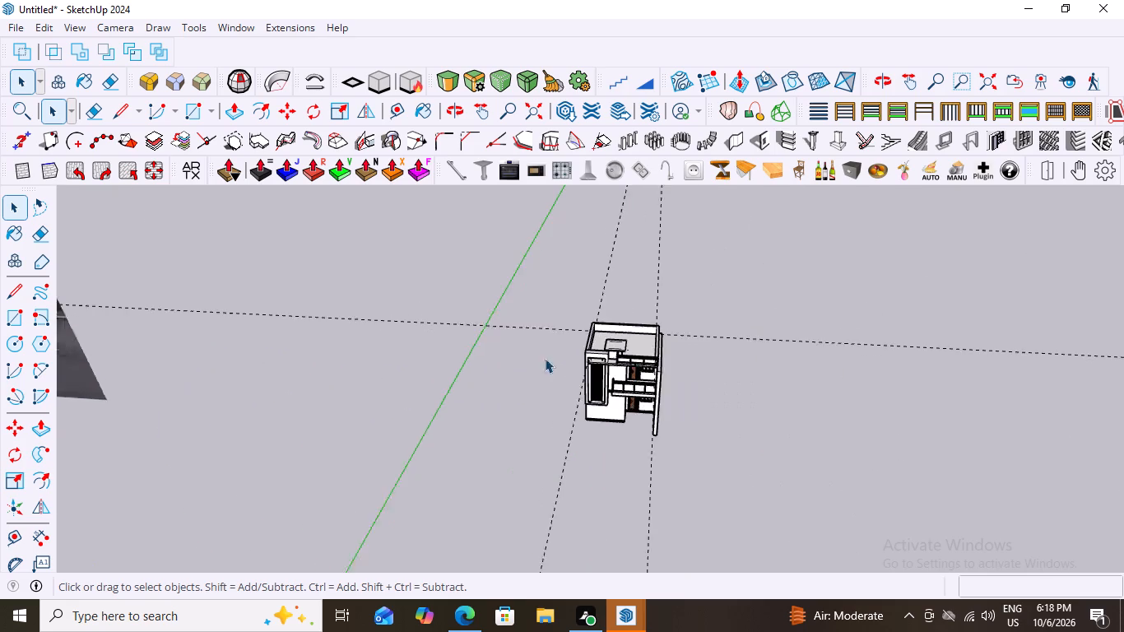
scroll(545, 358, up, 6)
scroll(692, 407, up, 1)
middle_drag(750, 282, 761, 235)
middle_drag(650, 343, 651, 292)
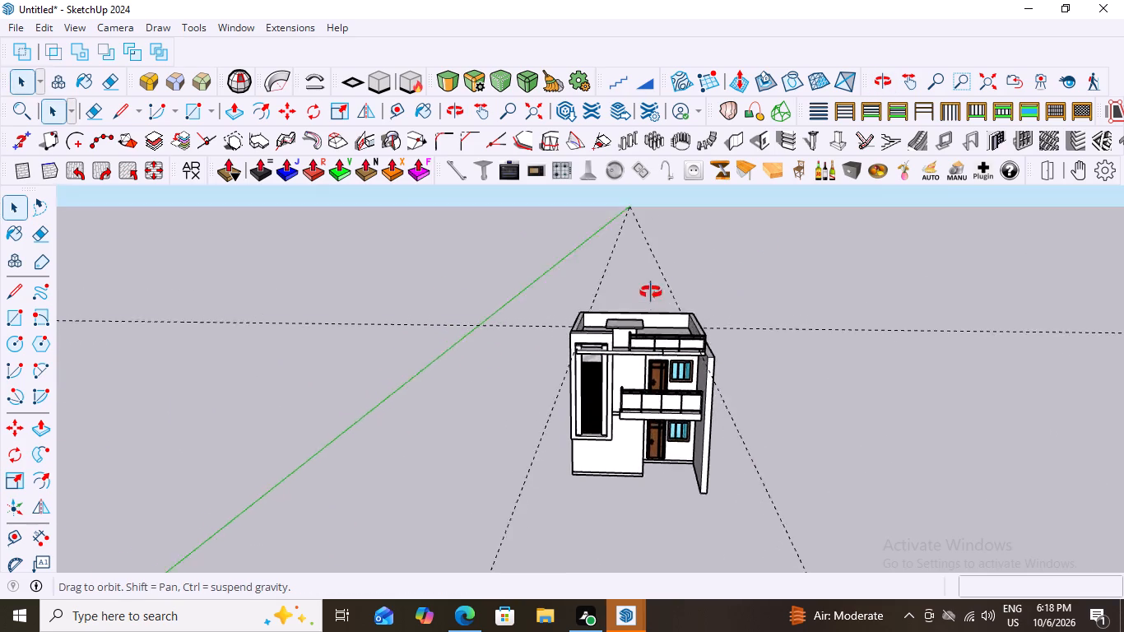
middle_drag(651, 292, 465, 263)
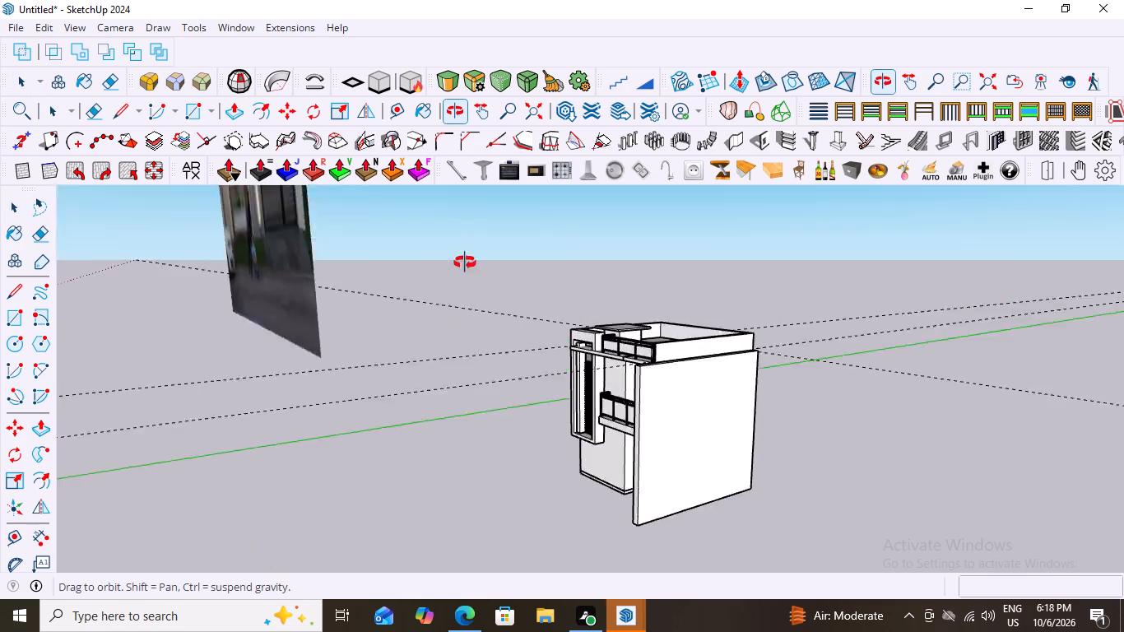
middle_drag(465, 263, 626, 281)
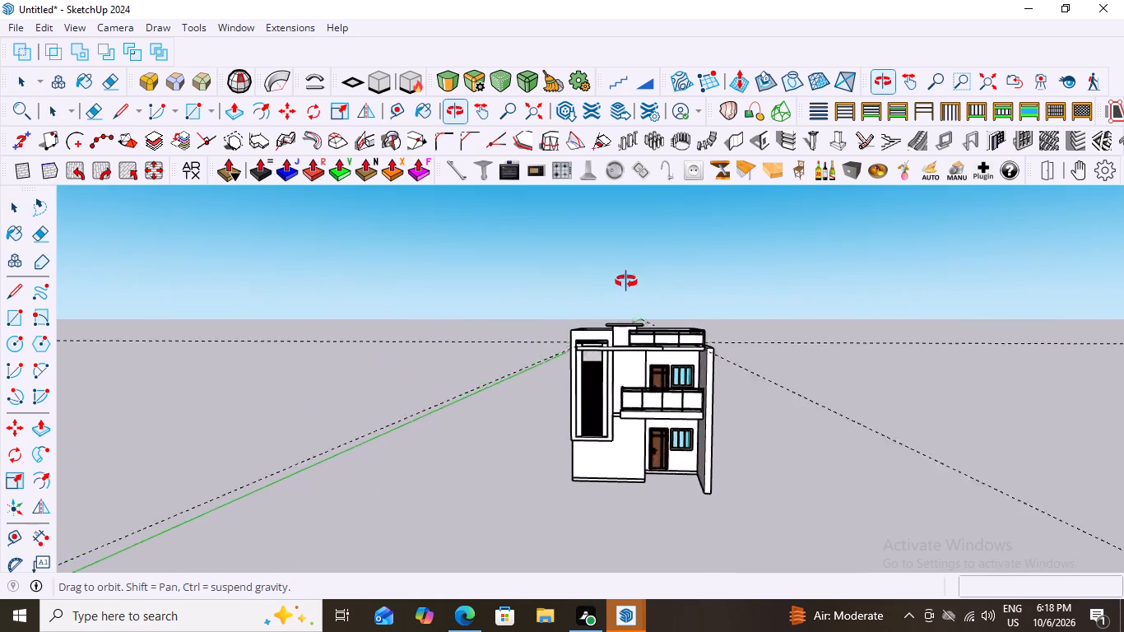
middle_drag(626, 281, 650, 278)
scroll(634, 384, up, 3)
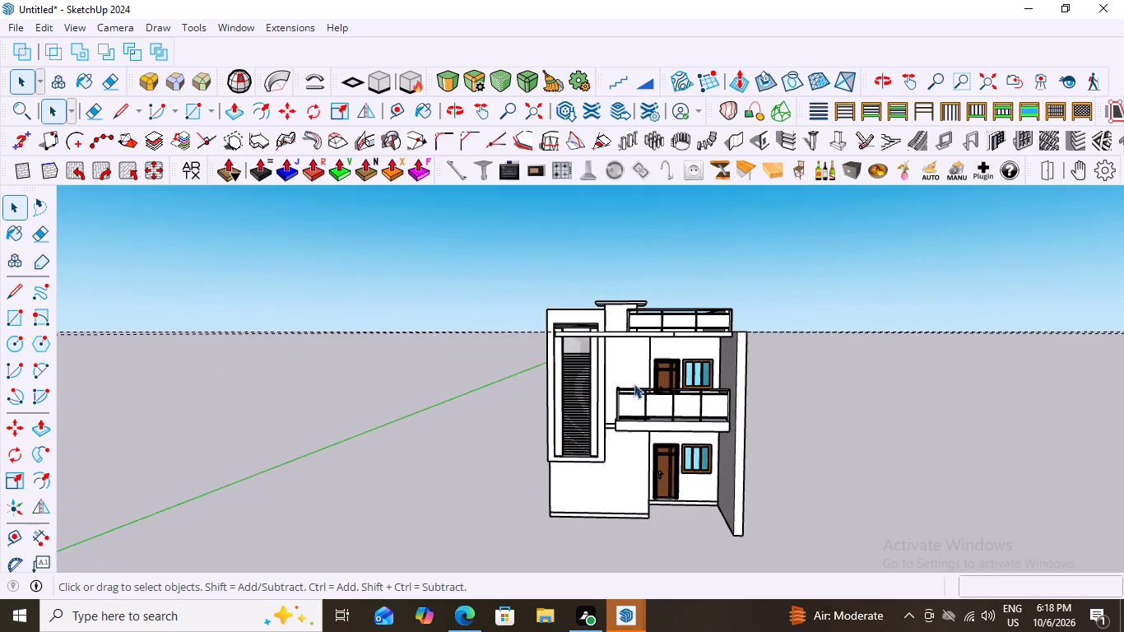
scroll(634, 383, up, 6)
middle_drag(657, 348, 610, 358)
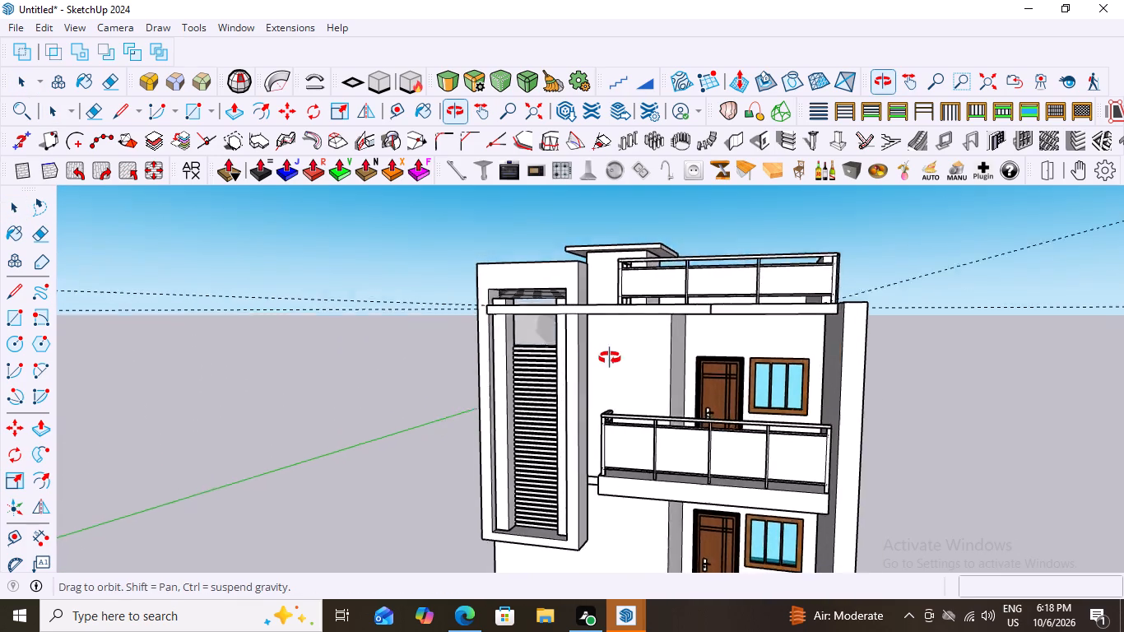
middle_drag(610, 358, 625, 398)
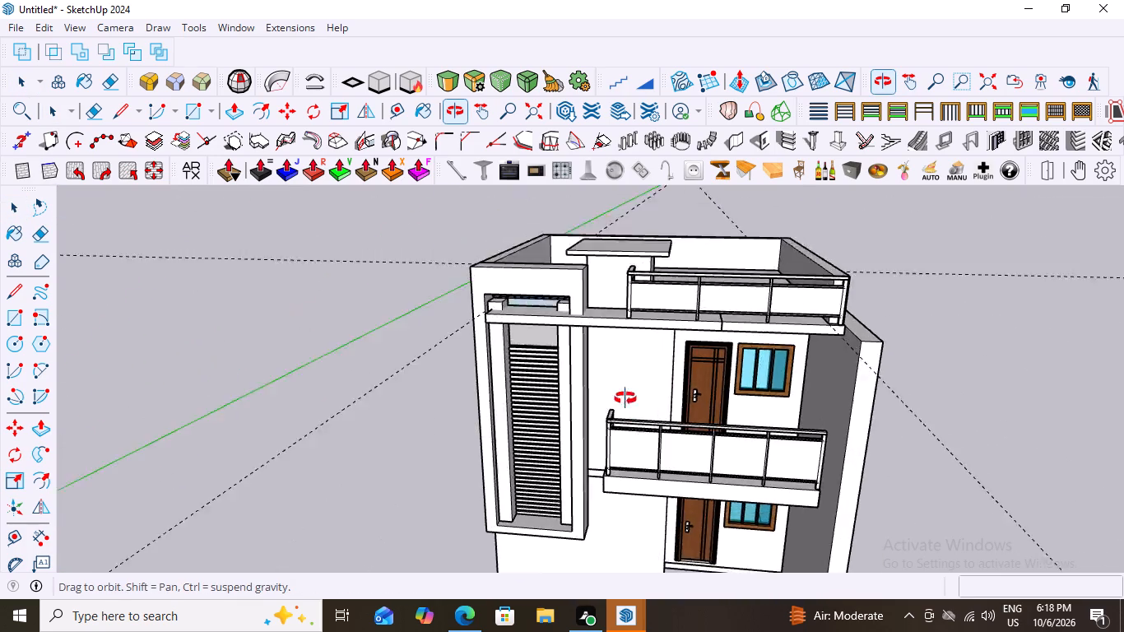
middle_drag(625, 398, 707, 381)
scroll(707, 385, up, 1)
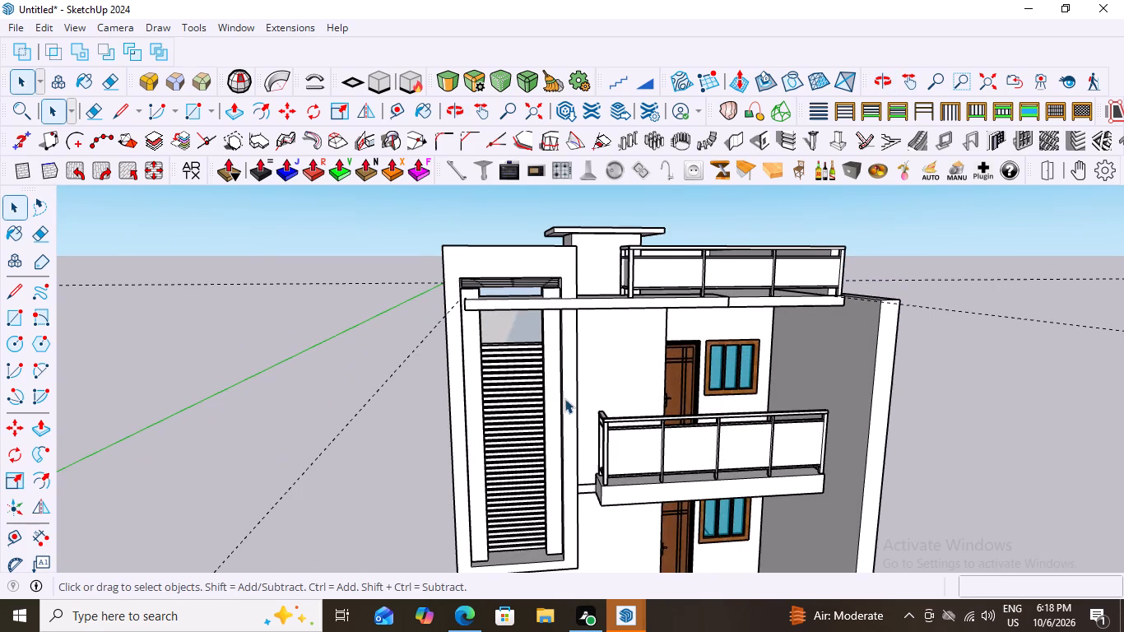
scroll(564, 398, up, 1)
Delete all the guides in the model.
click(47, 28)
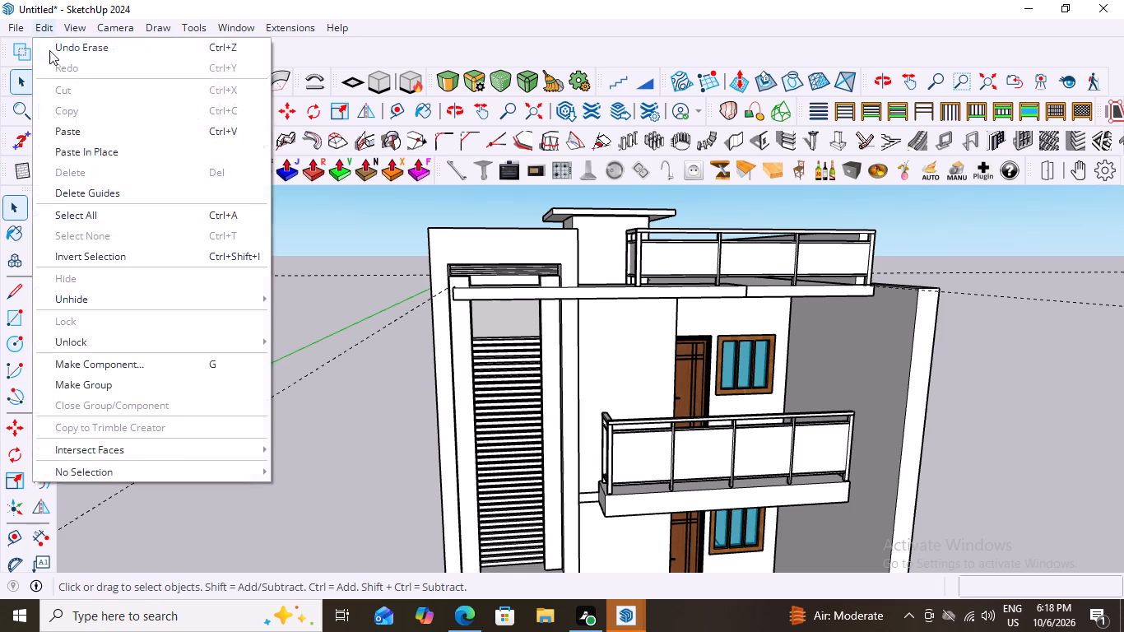
click(122, 196)
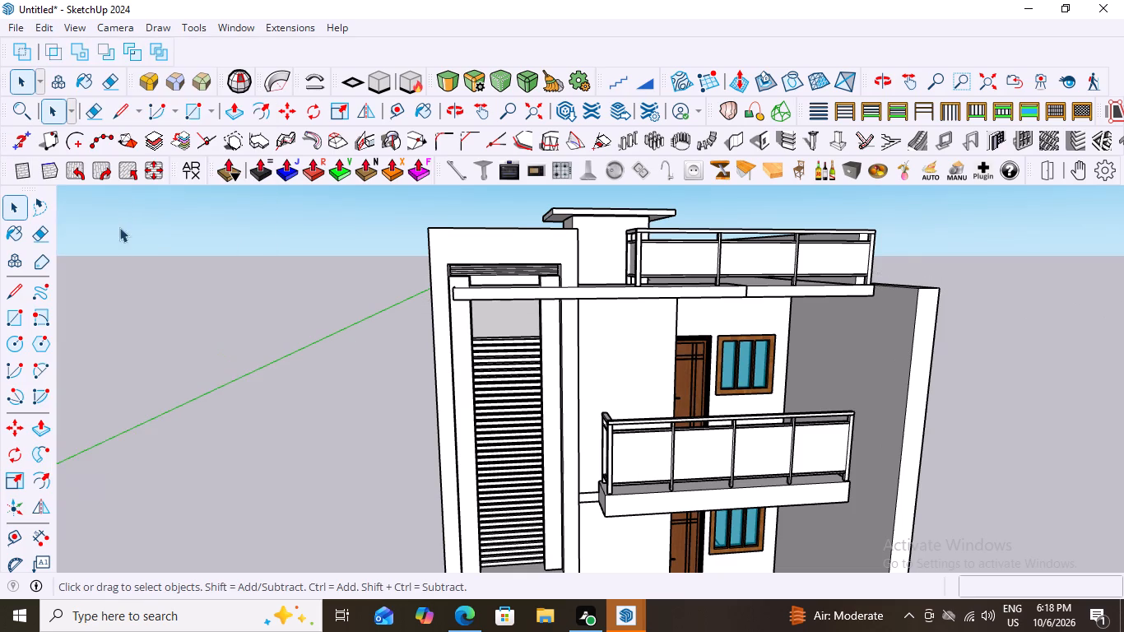
Examine the cleaned-up house model as a whole and its front facade up close, from high and low viewpoints.
scroll(120, 292, down, 6)
scroll(318, 340, down, 6)
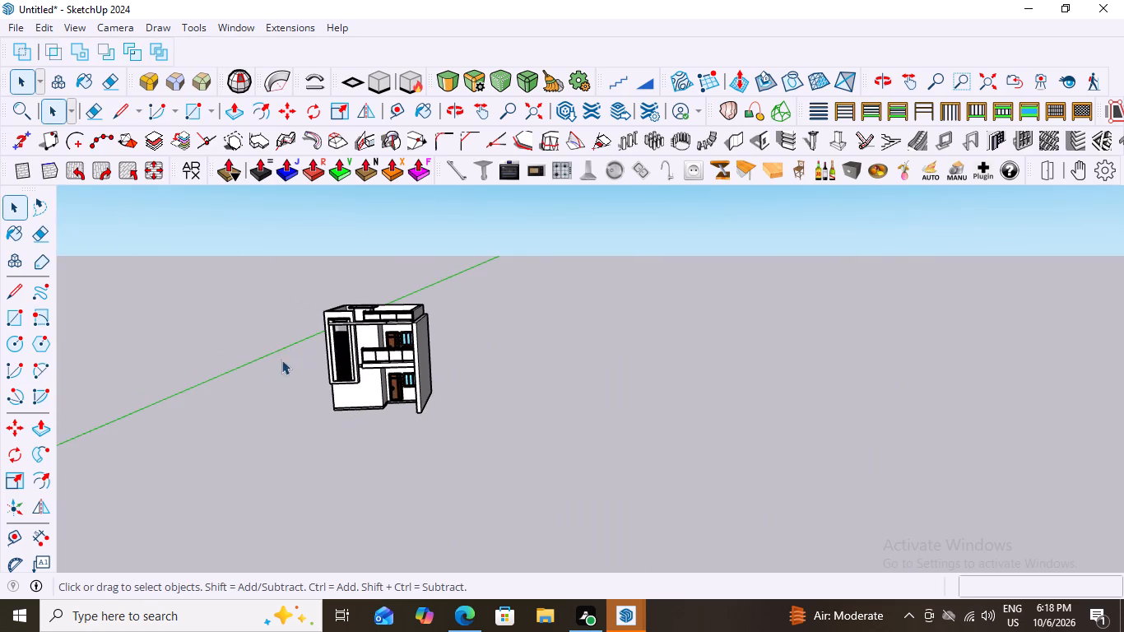
middle_drag(323, 318, 383, 300)
scroll(322, 367, down, 8)
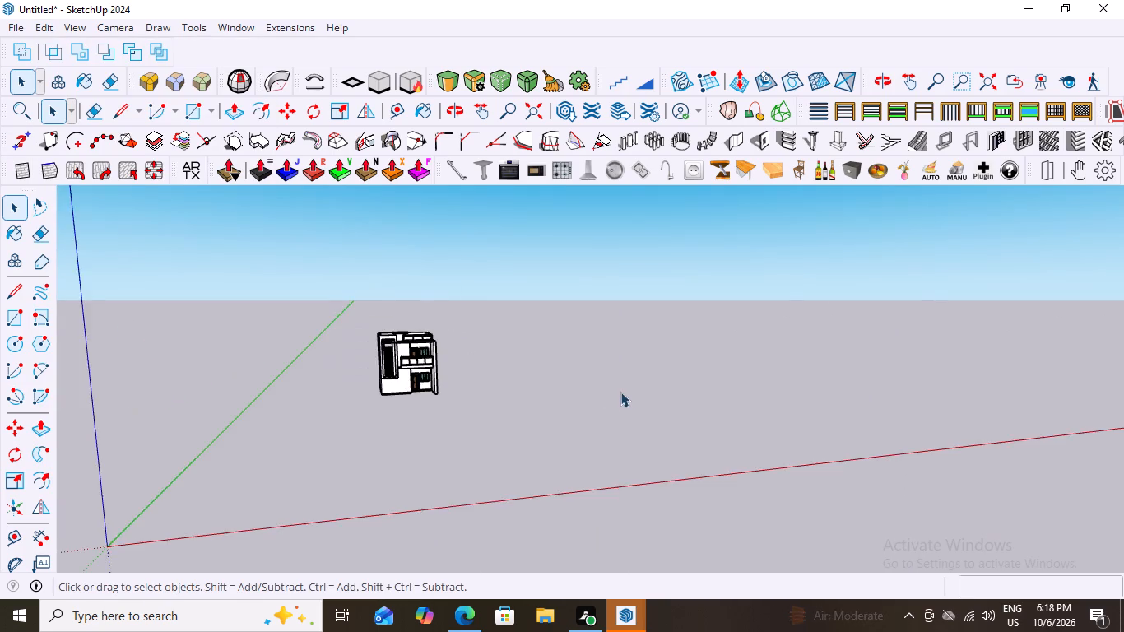
scroll(620, 392, down, 7)
scroll(461, 429, up, 11)
middle_drag(438, 383, 426, 384)
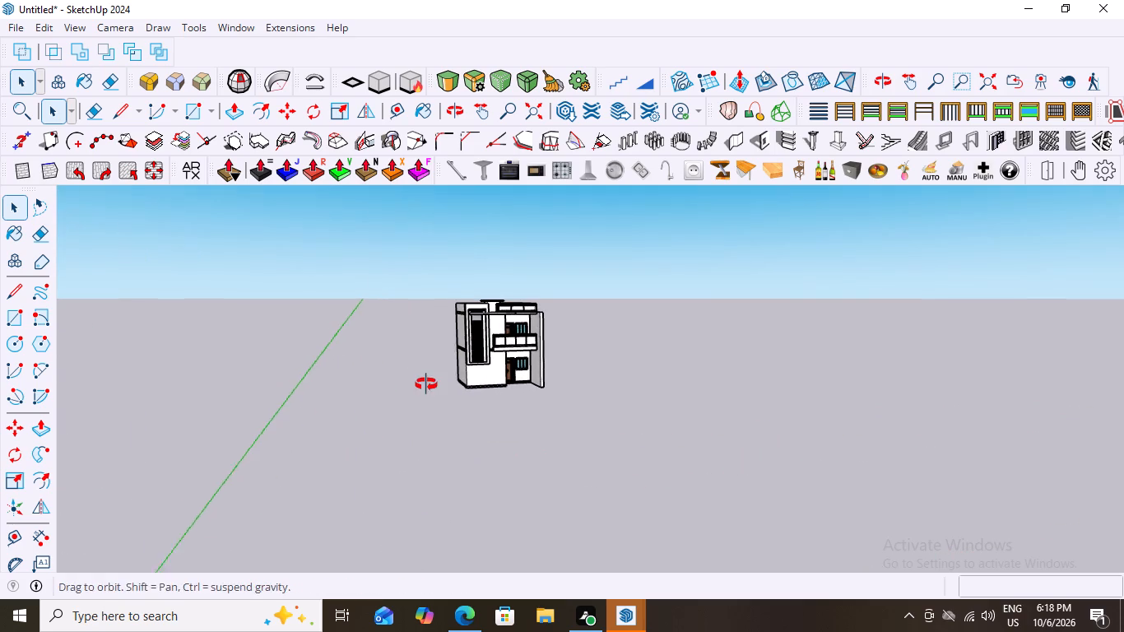
middle_drag(426, 384, 423, 384)
middle_click(423, 384)
scroll(423, 384, down, 1)
scroll(514, 304, up, 10)
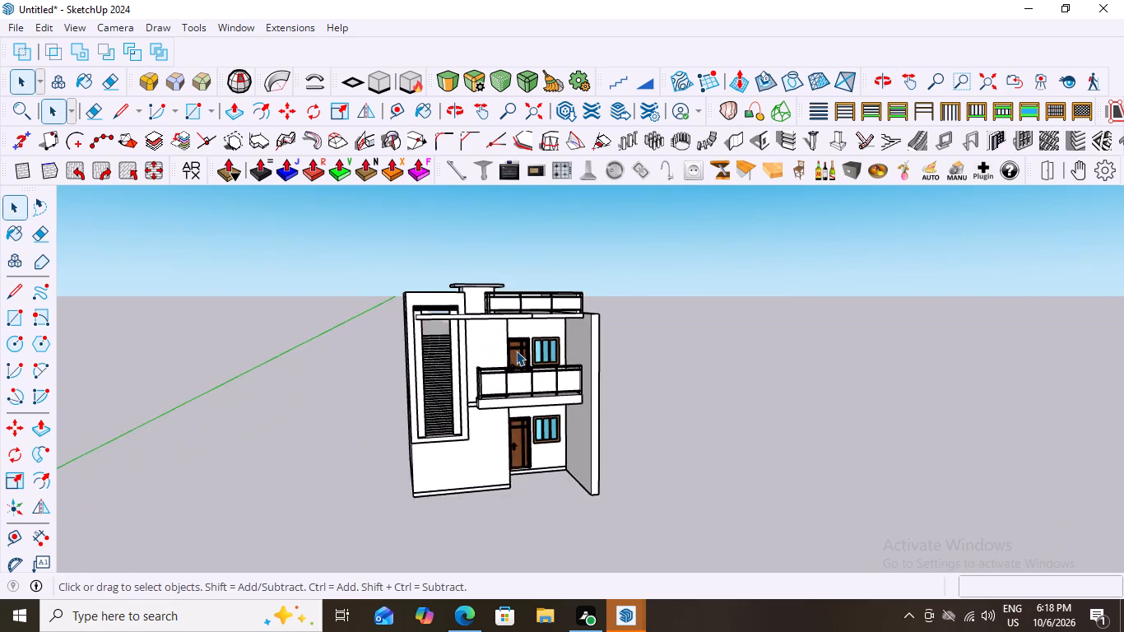
scroll(516, 351, up, 6)
scroll(504, 365, down, 11)
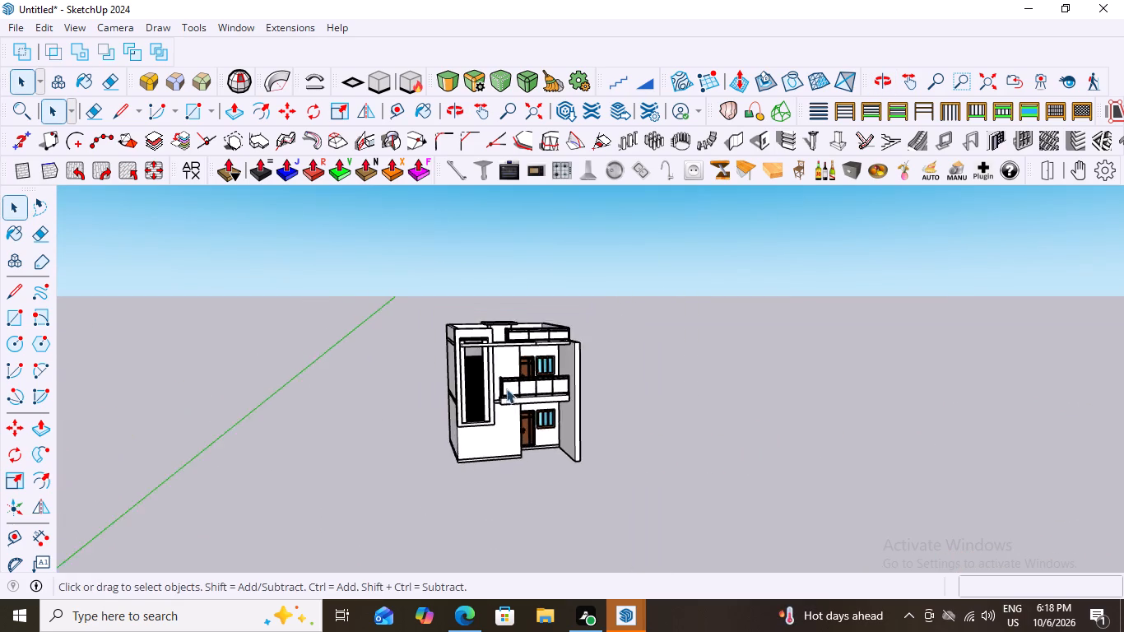
scroll(506, 388, down, 8)
scroll(554, 437, down, 3)
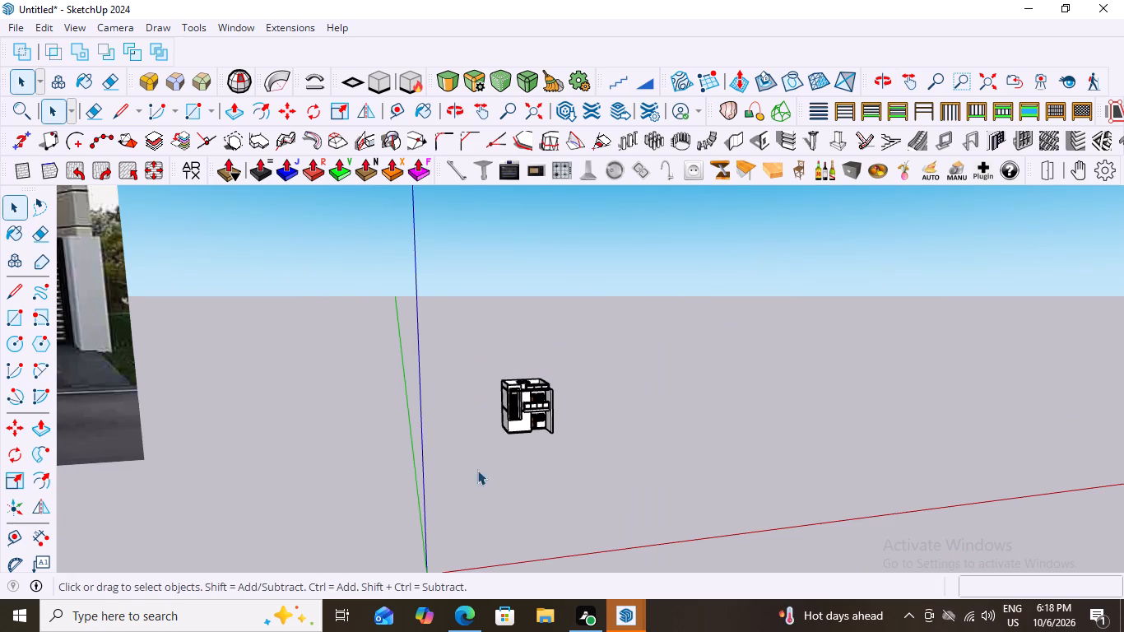
middle_click(471, 470)
middle_drag(578, 465, 564, 495)
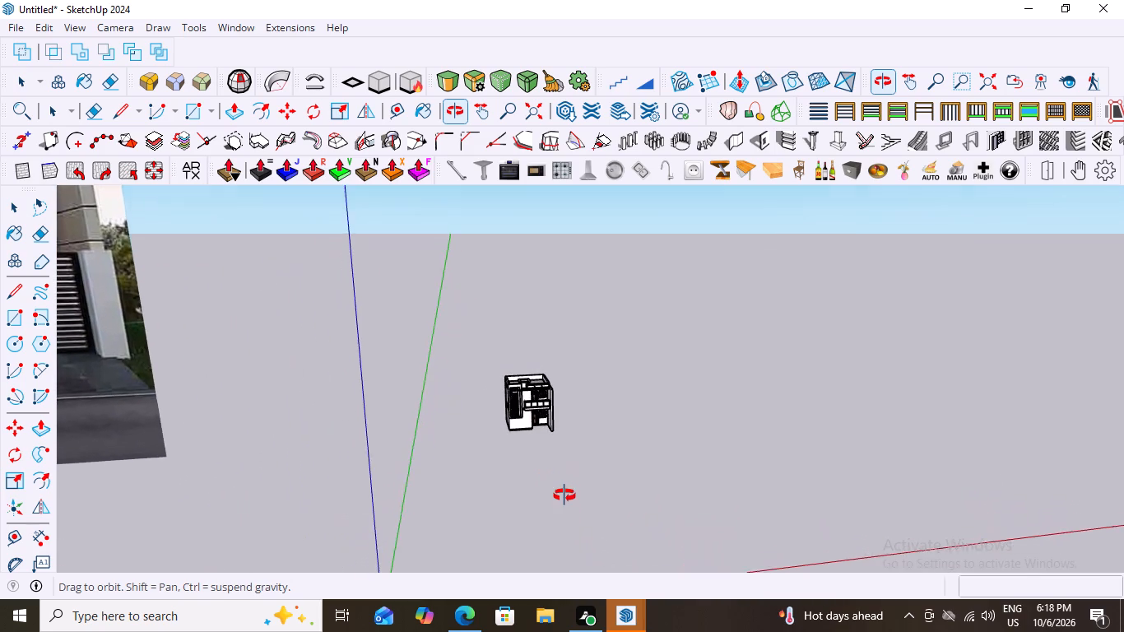
middle_drag(564, 495, 543, 501)
scroll(545, 430, up, 5)
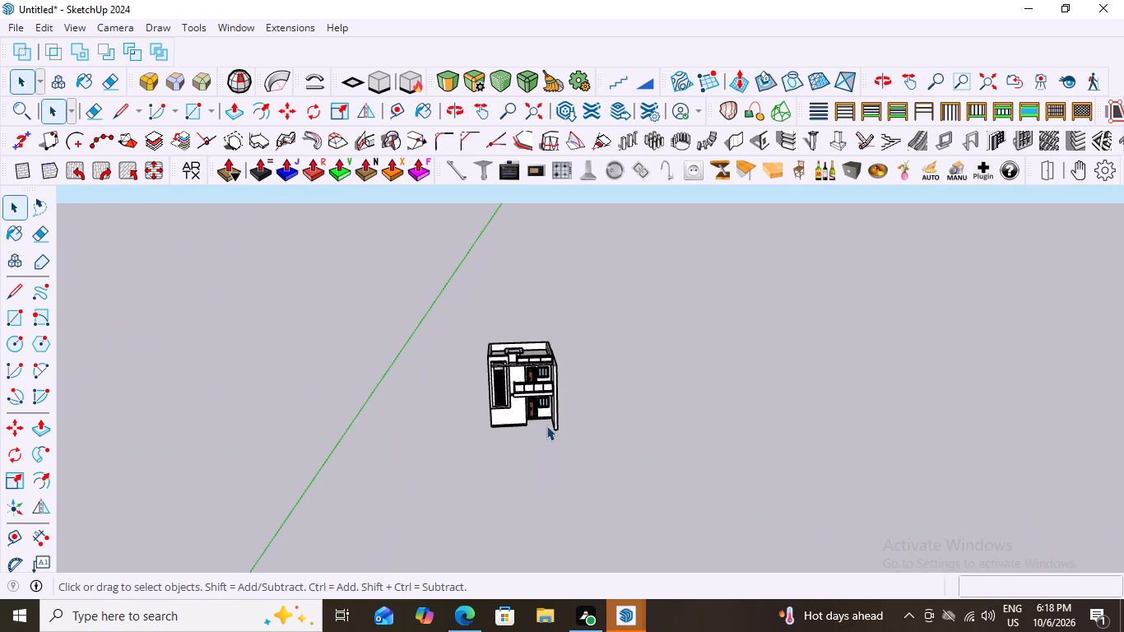
scroll(518, 374, up, 15)
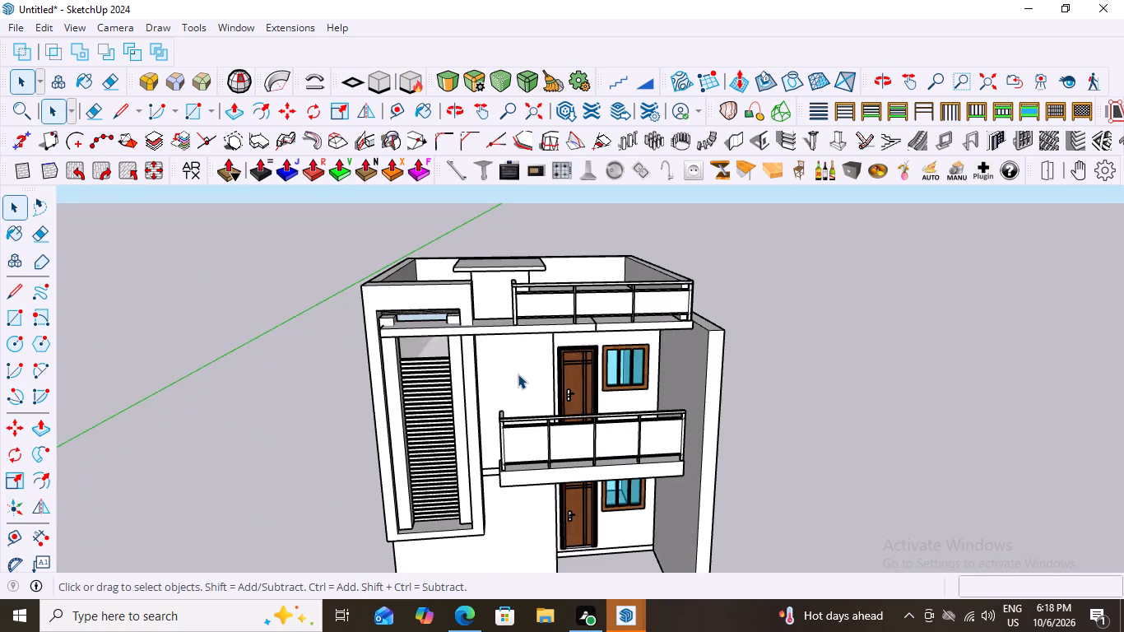
scroll(518, 374, up, 4)
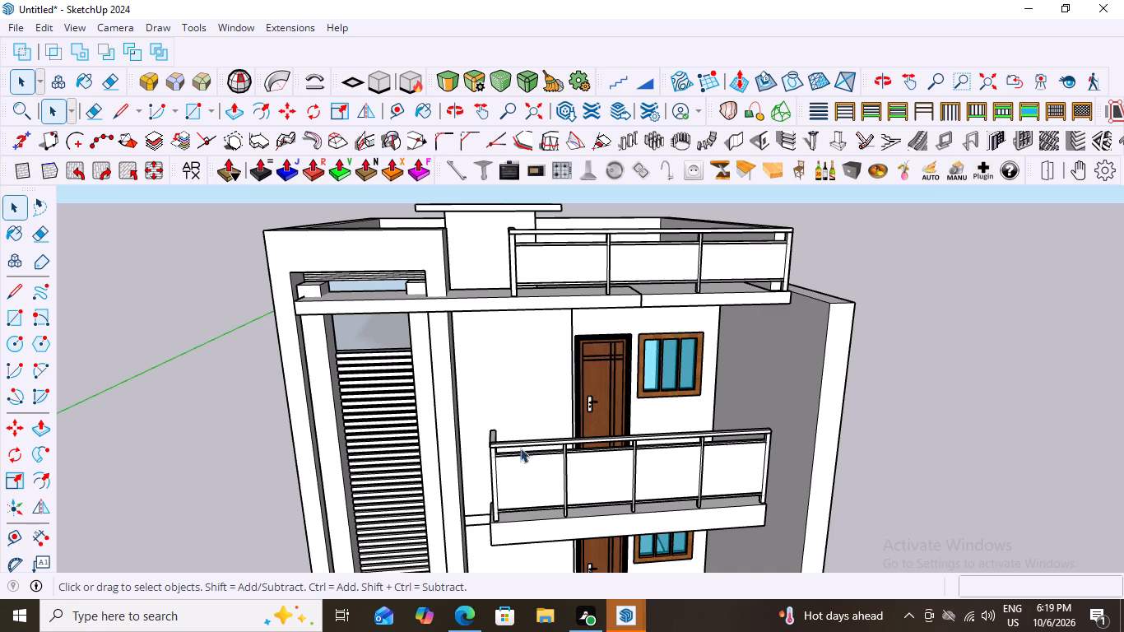
scroll(543, 310, down, 6)
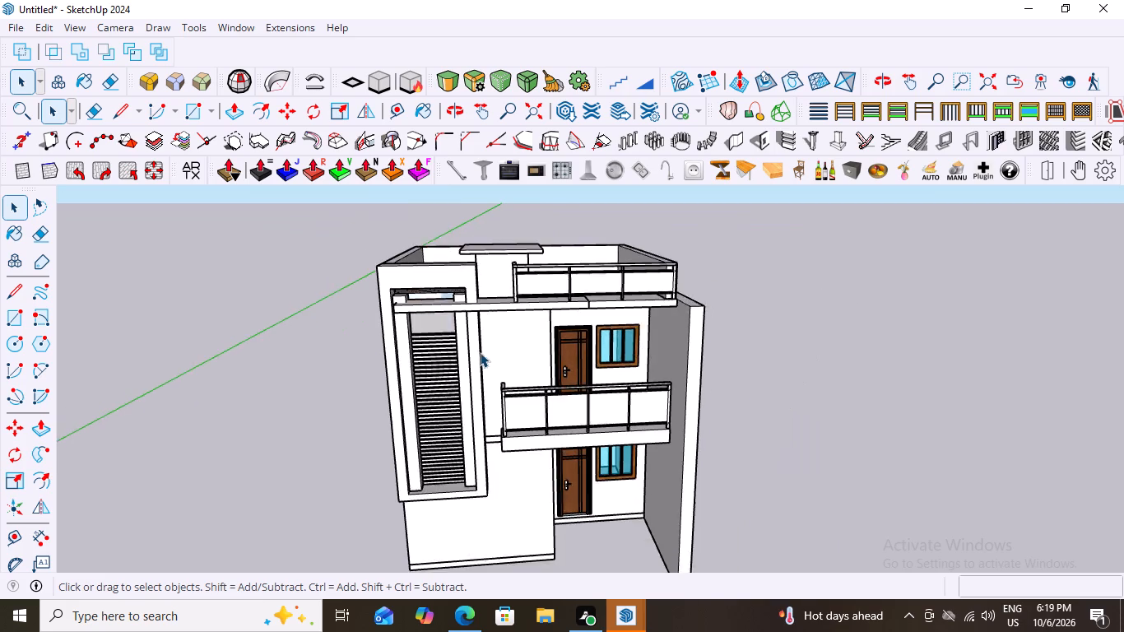
scroll(480, 352, down, 8)
middle_drag(600, 416, 597, 357)
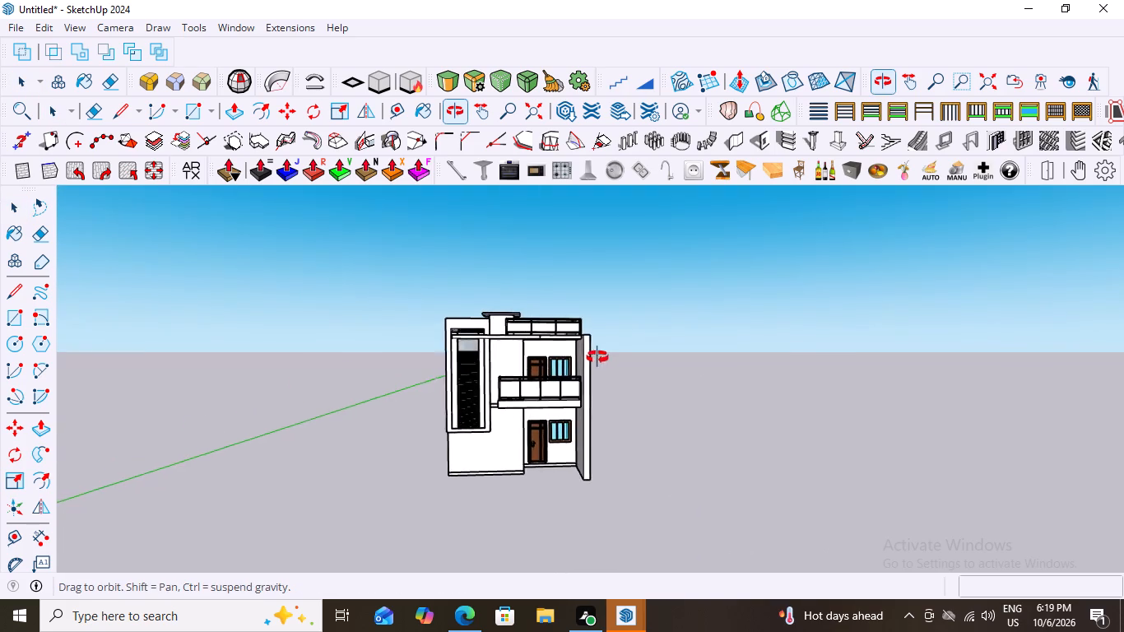
middle_drag(597, 357, 613, 365)
scroll(550, 361, up, 3)
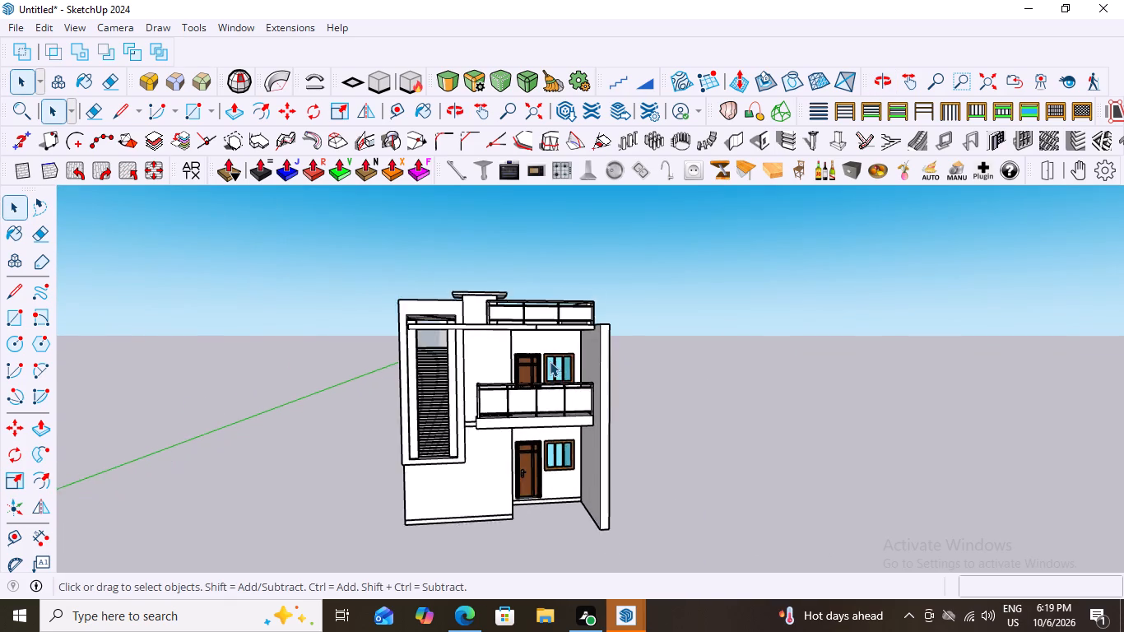
scroll(550, 361, up, 2)
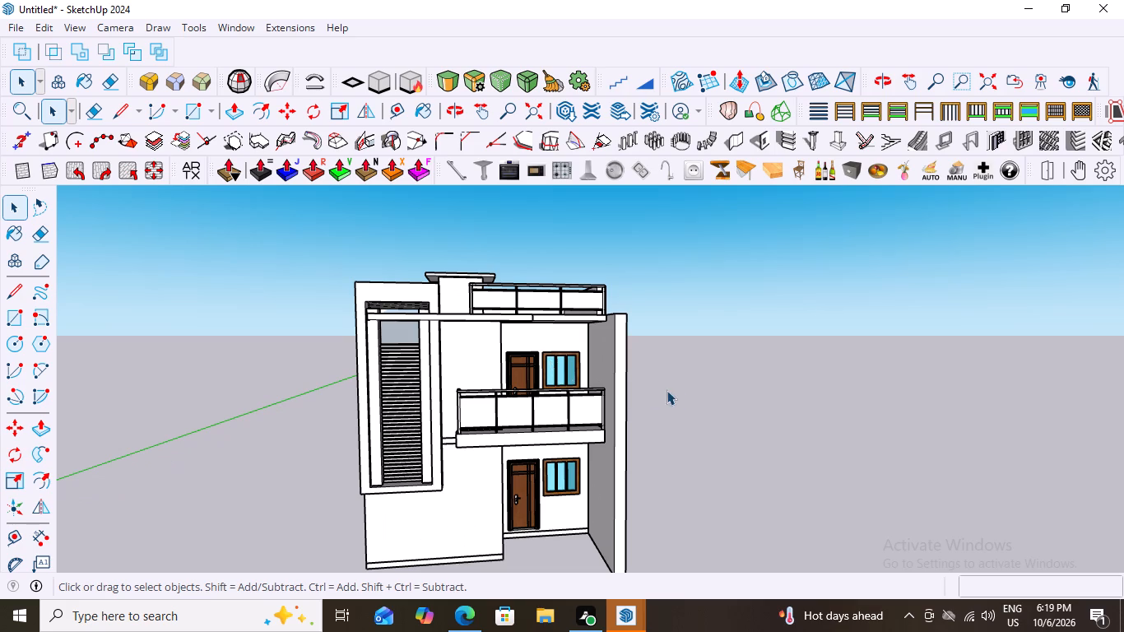
middle_drag(676, 390, 625, 332)
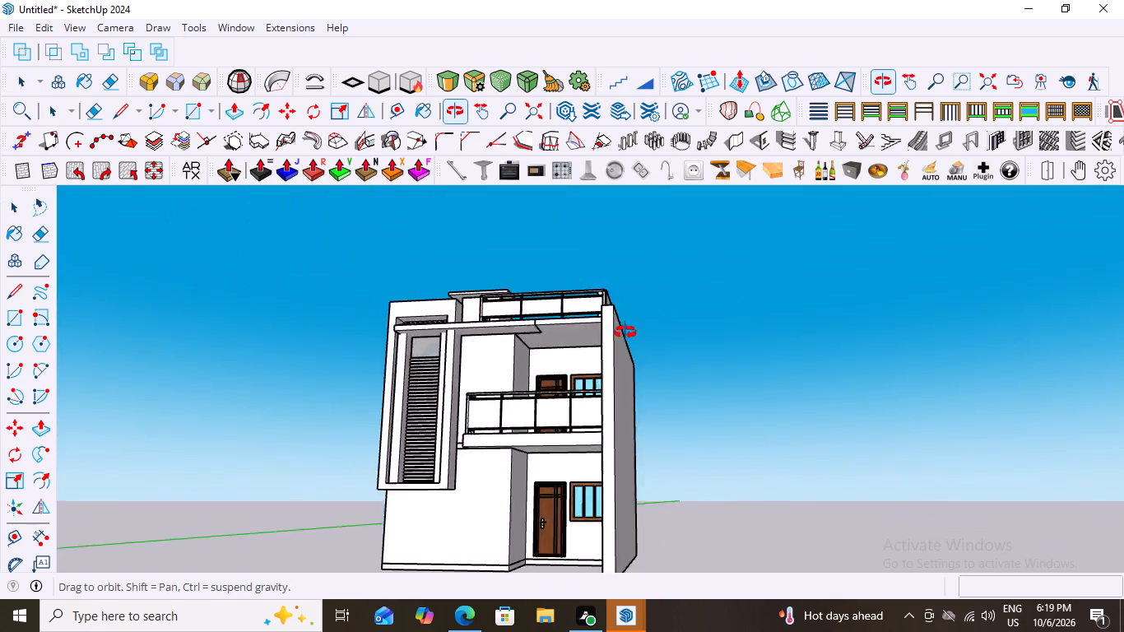
Examine the projecting side wall and its height against the roof parapet from the front, the side and above.
middle_drag(625, 332, 462, 502)
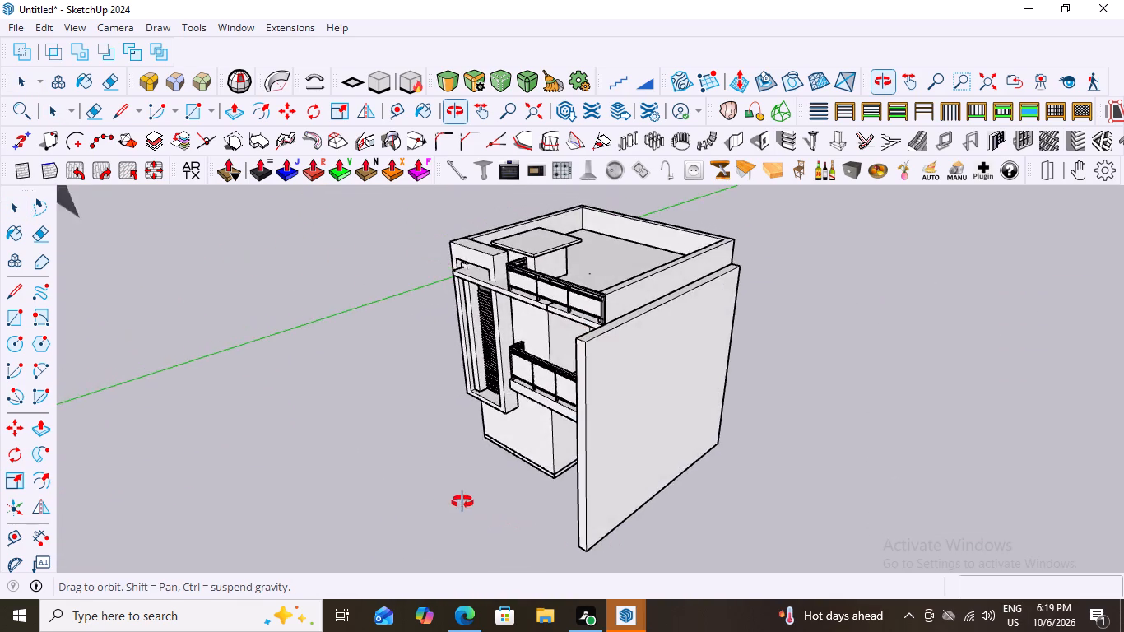
middle_drag(462, 502, 407, 365)
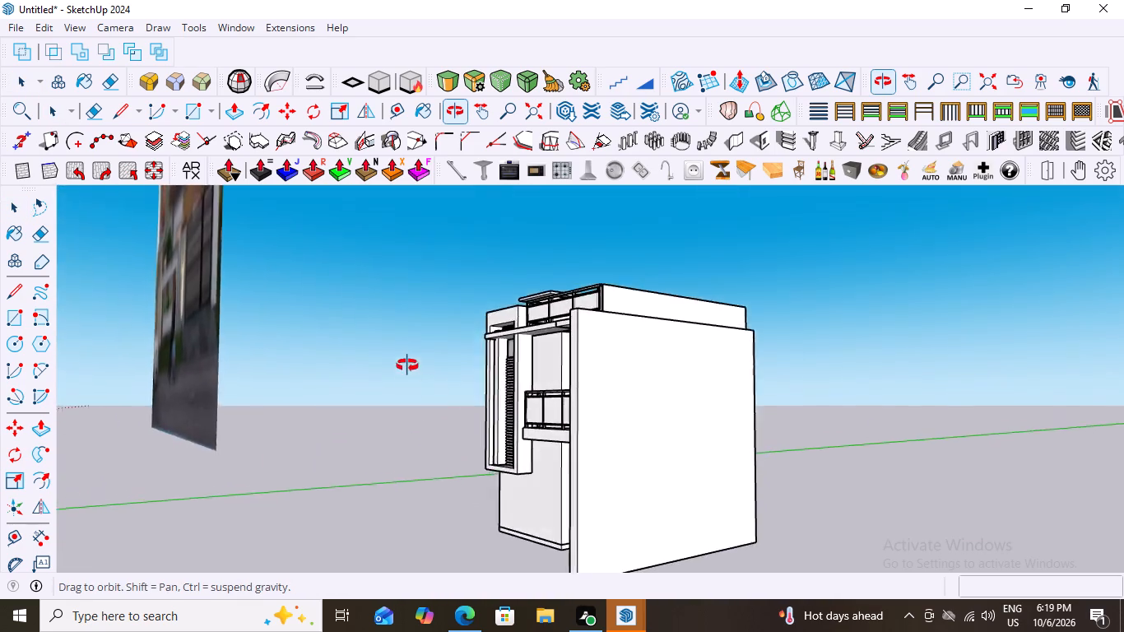
middle_drag(407, 365, 337, 433)
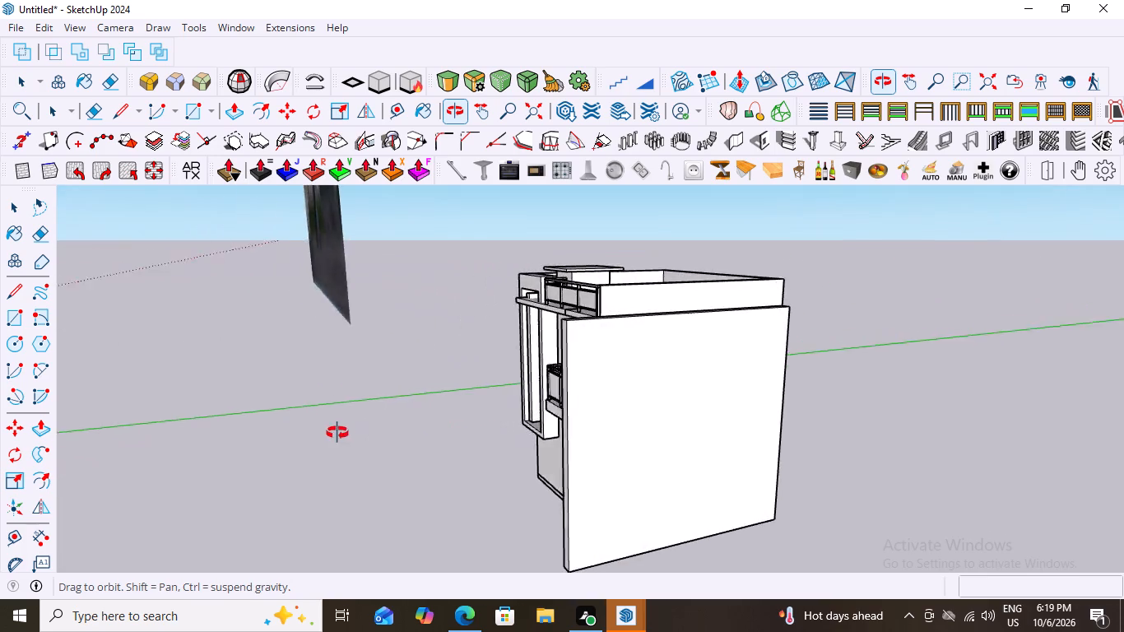
middle_drag(337, 433, 662, 540)
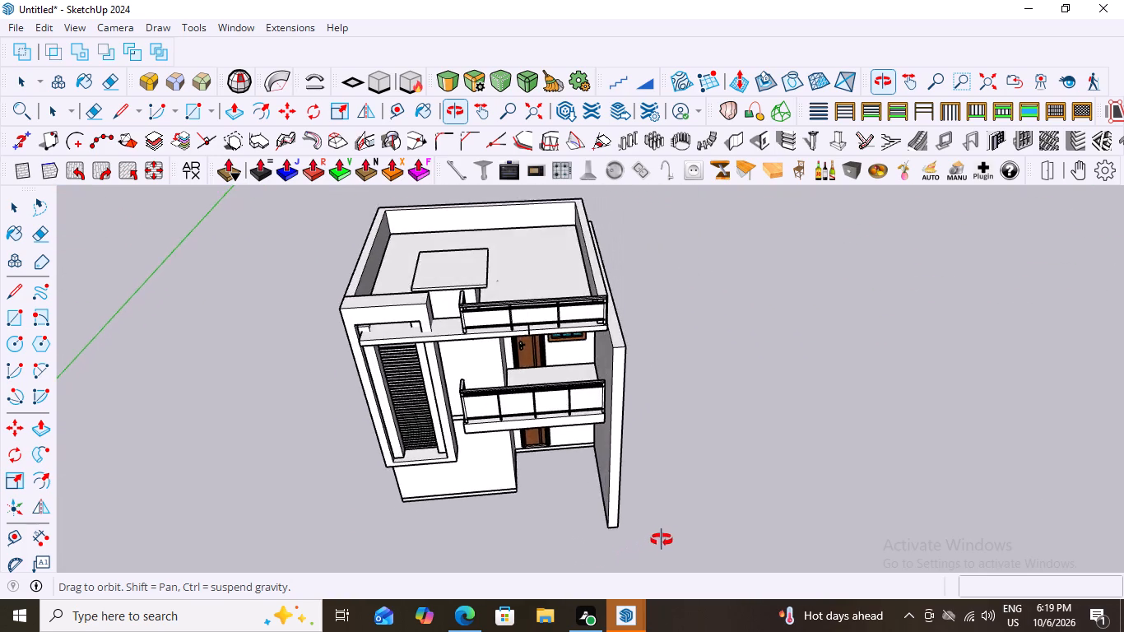
middle_drag(662, 540, 443, 502)
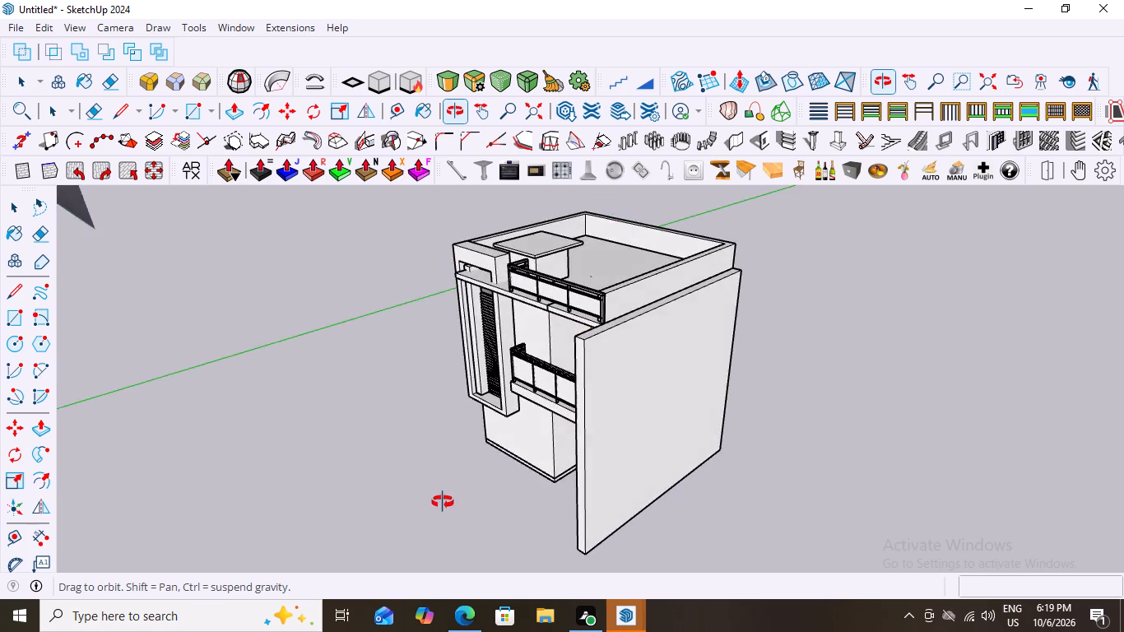
middle_drag(443, 502, 676, 439)
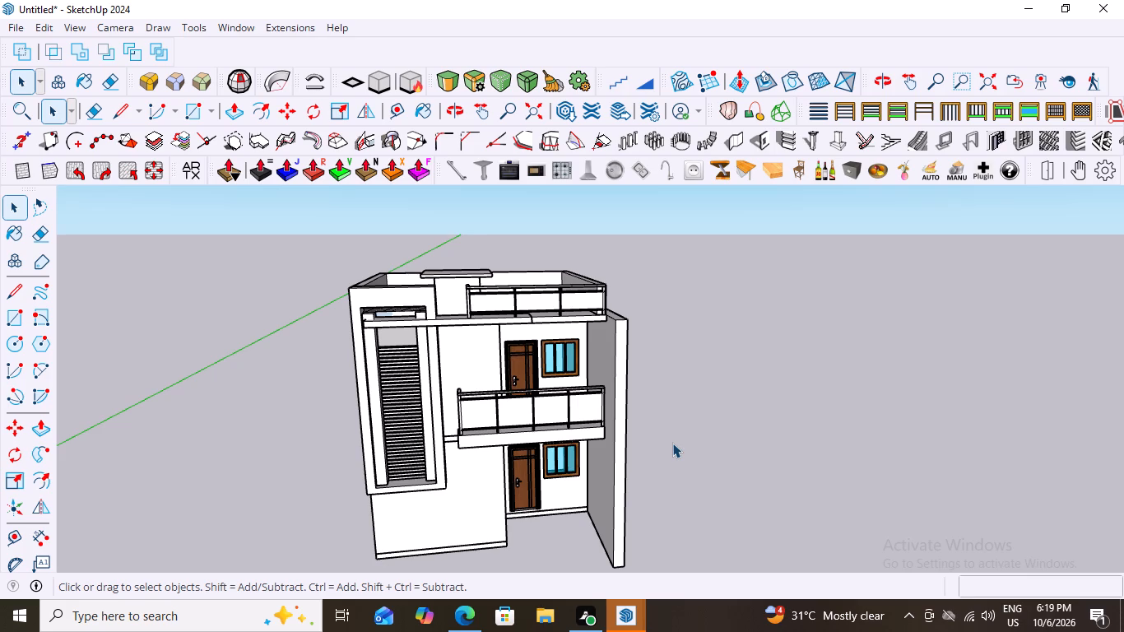
Push/Pull the top face of the projecting side wall up about 3' 5", level with the small rooftop slab.
middle_drag(689, 379, 477, 462)
scroll(560, 318, up, 3)
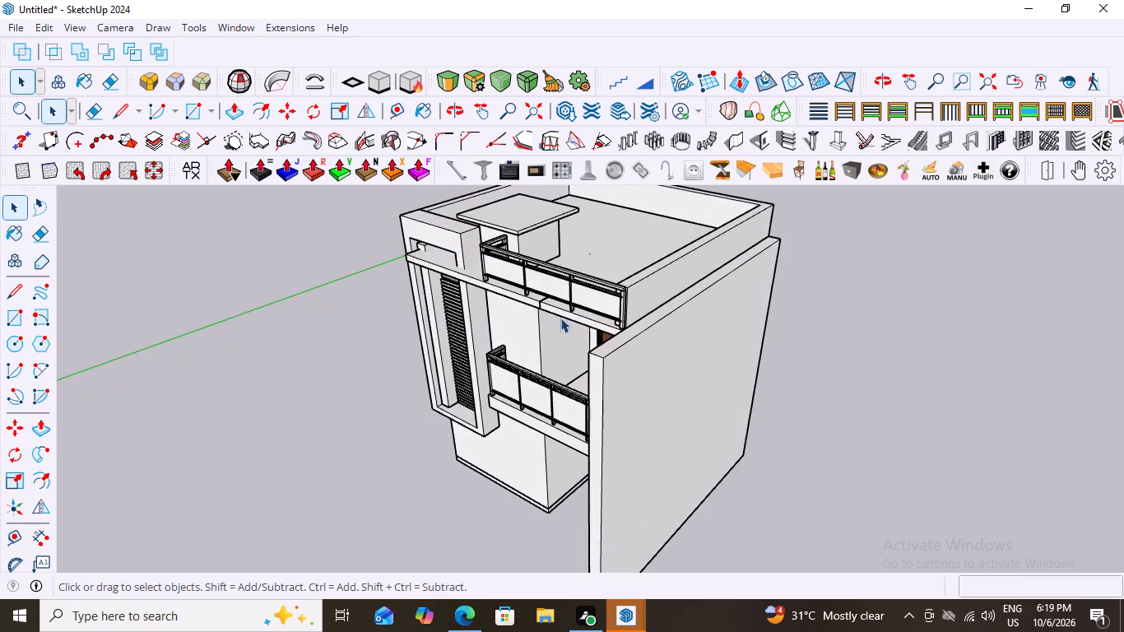
double_click(598, 349)
double_click(606, 346)
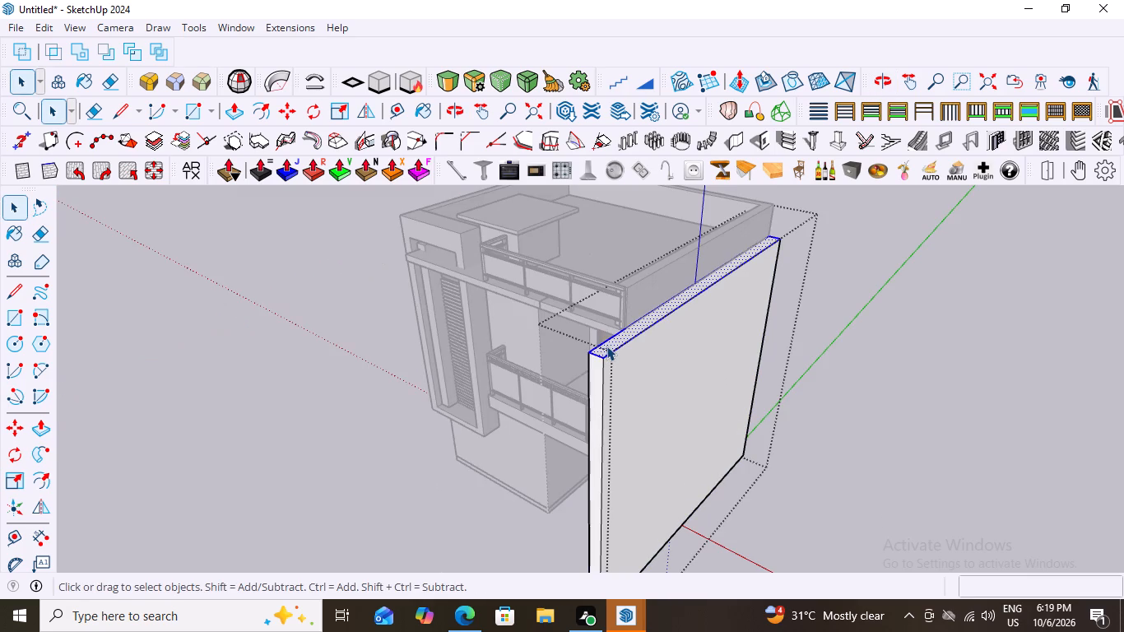
click(610, 339)
double_click(610, 339)
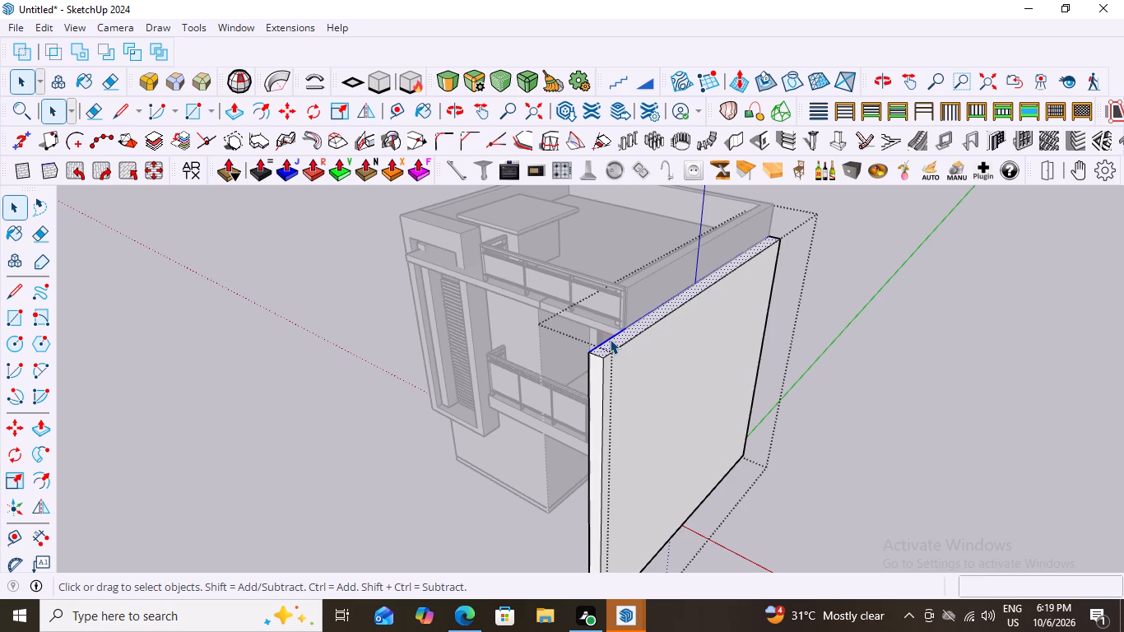
key(p)
click(610, 339)
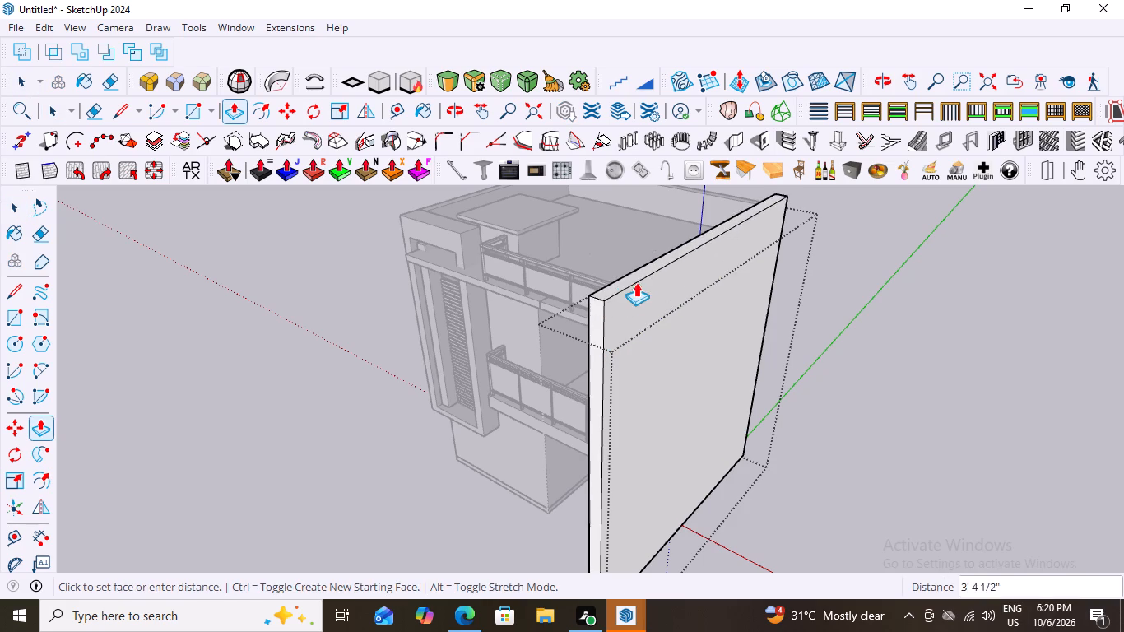
middle_drag(668, 295, 845, 266)
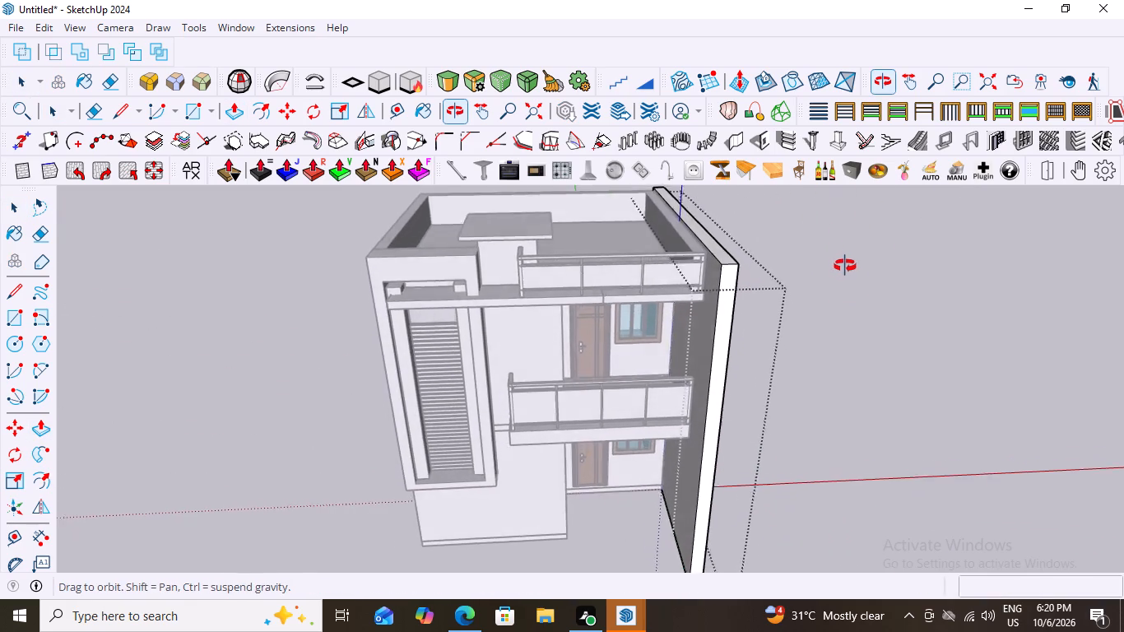
middle_drag(845, 266, 842, 244)
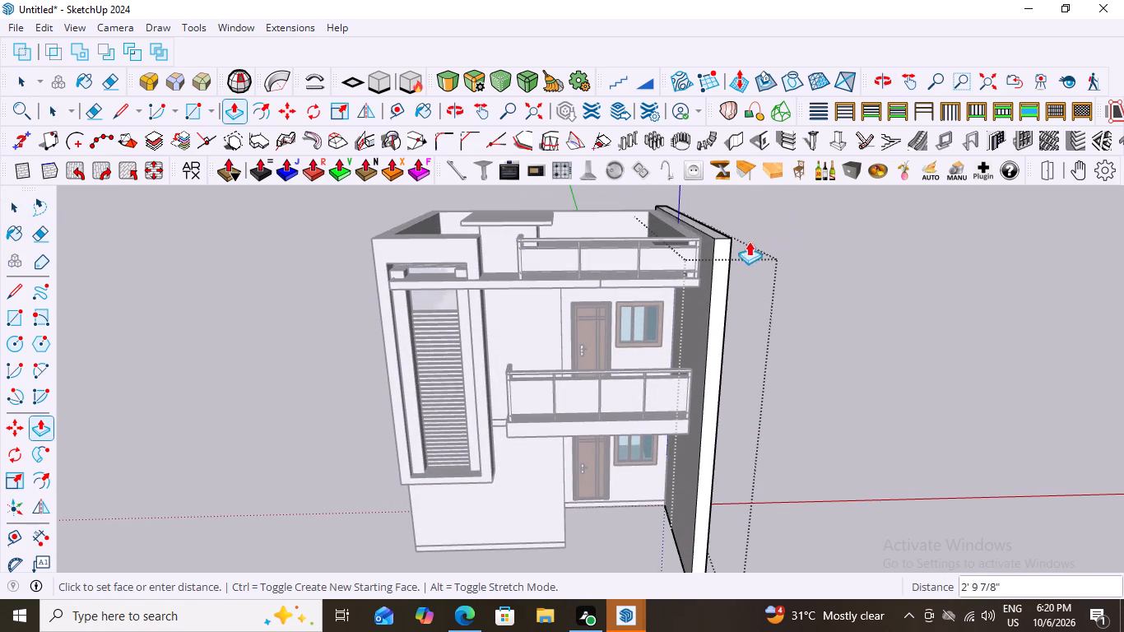
middle_click(732, 228)
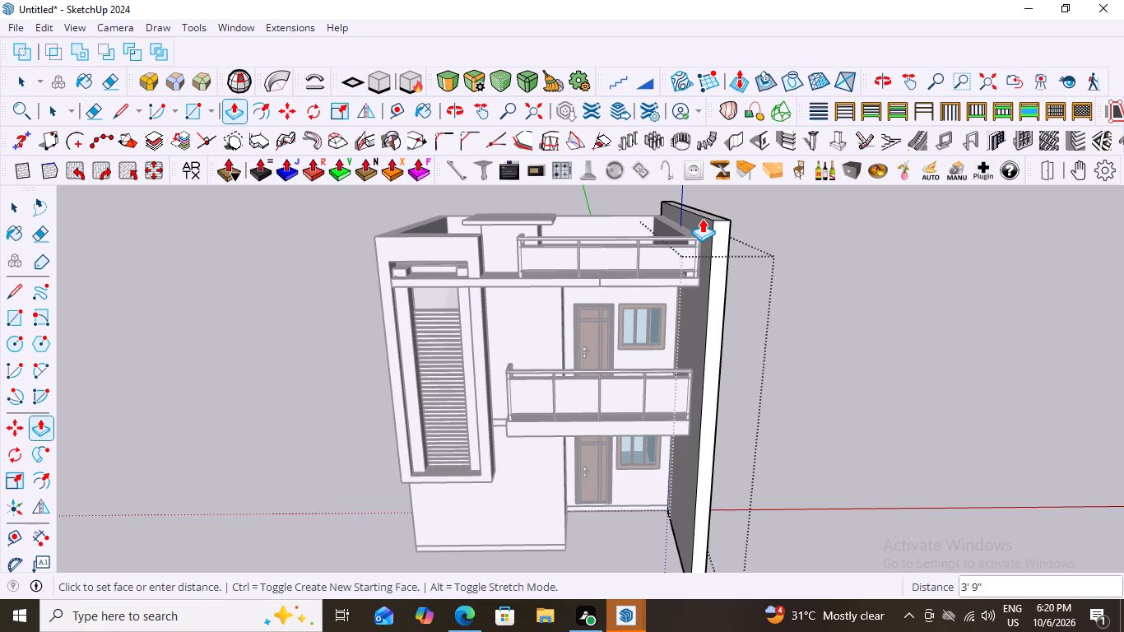
scroll(702, 218, up, 2)
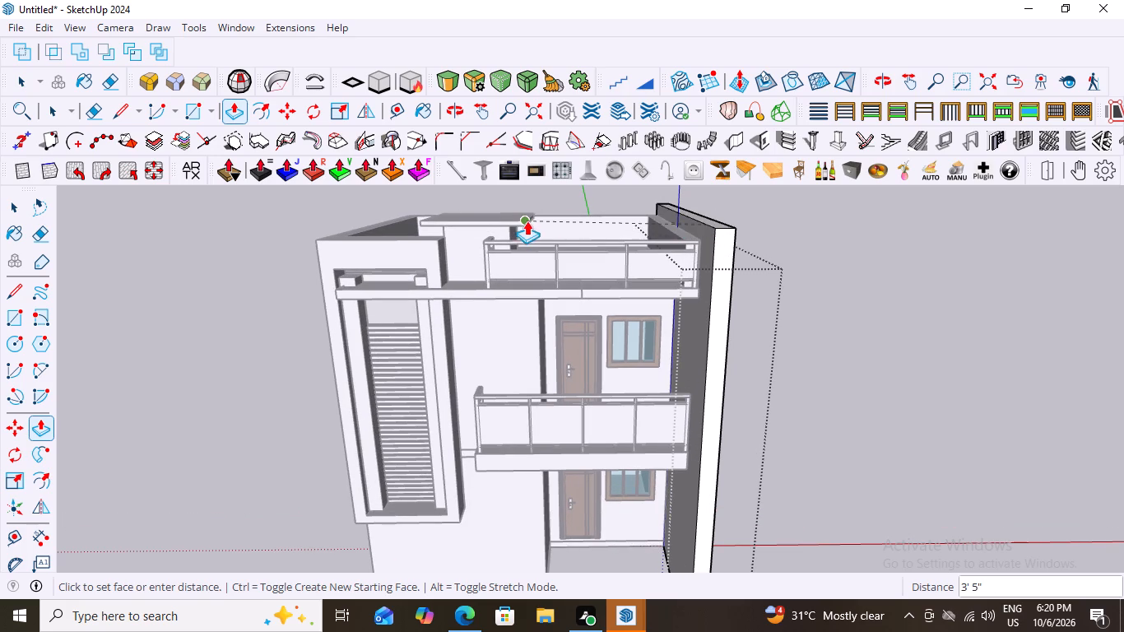
click(523, 224)
key(space)
click(868, 307)
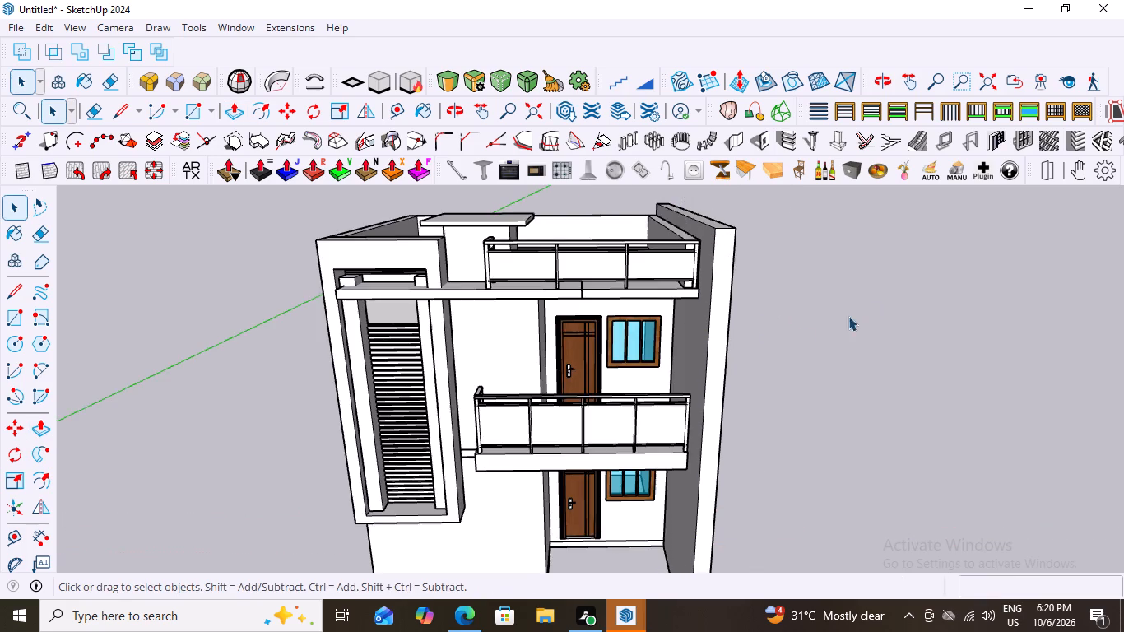
Push the inner face of the roof parapet alongside the projecting side wall back 9" to remove that parapet section.
middle_drag(715, 348, 810, 444)
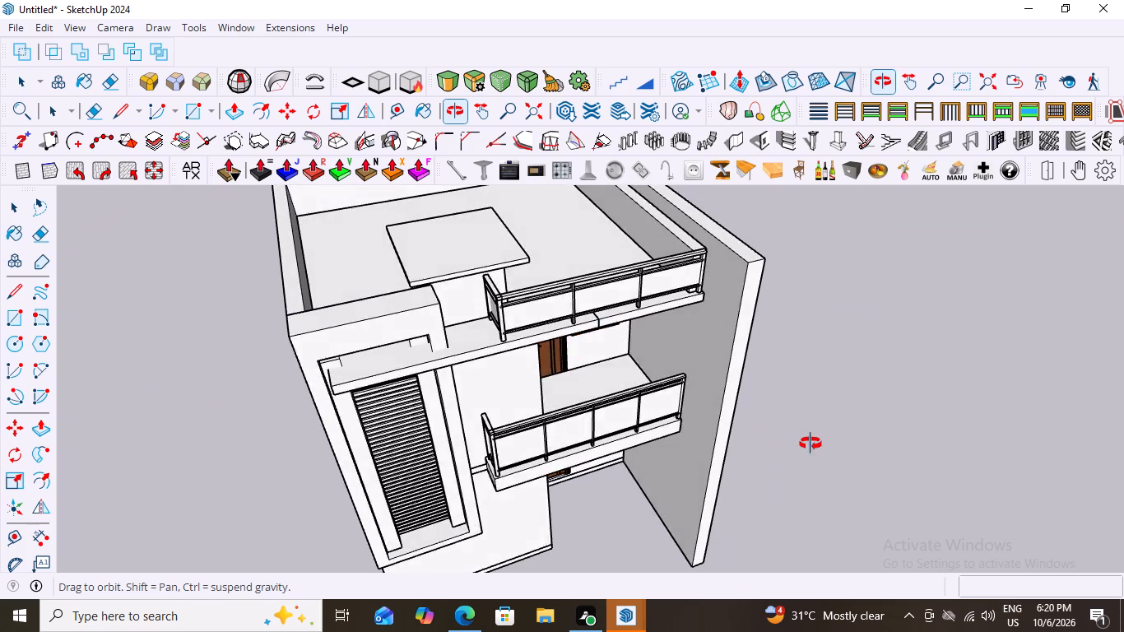
middle_drag(810, 444, 769, 462)
scroll(773, 461, down, 3)
scroll(678, 447, down, 3)
scroll(709, 329, up, 7)
middle_drag(661, 346, 753, 276)
scroll(680, 327, up, 8)
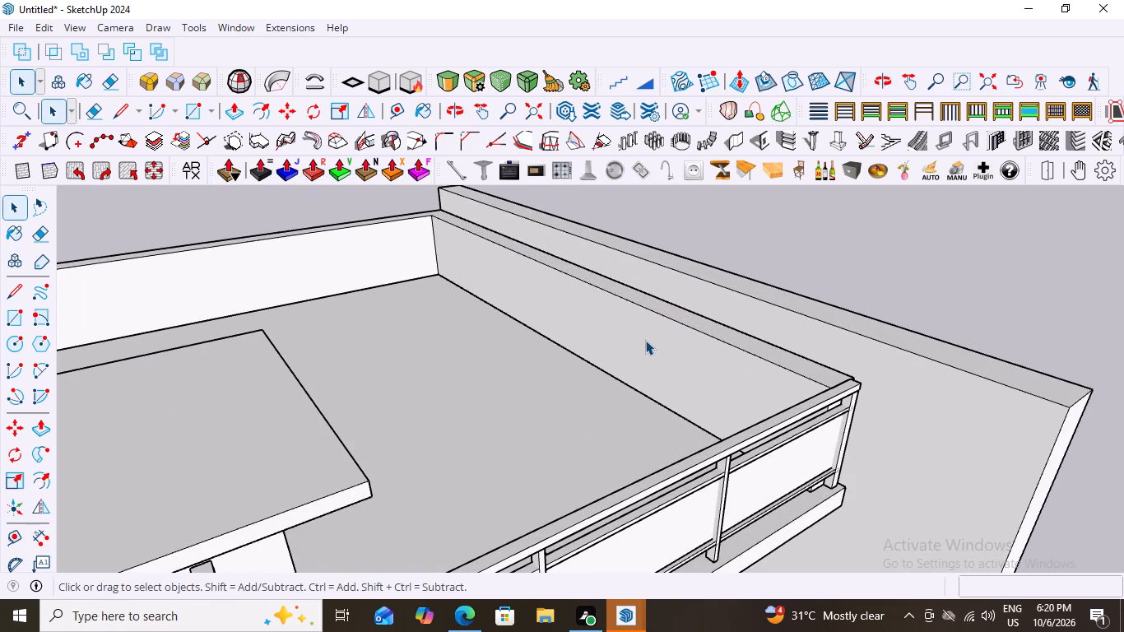
click(645, 340)
double_click(645, 340)
click(645, 340)
double_click(645, 340)
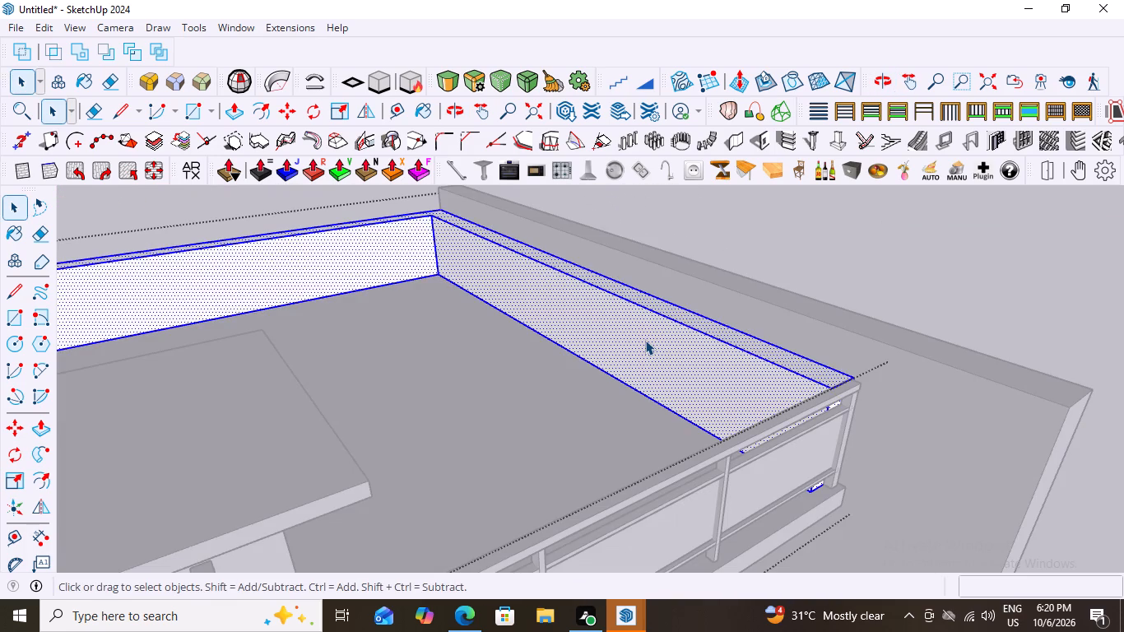
key(p)
click(645, 340)
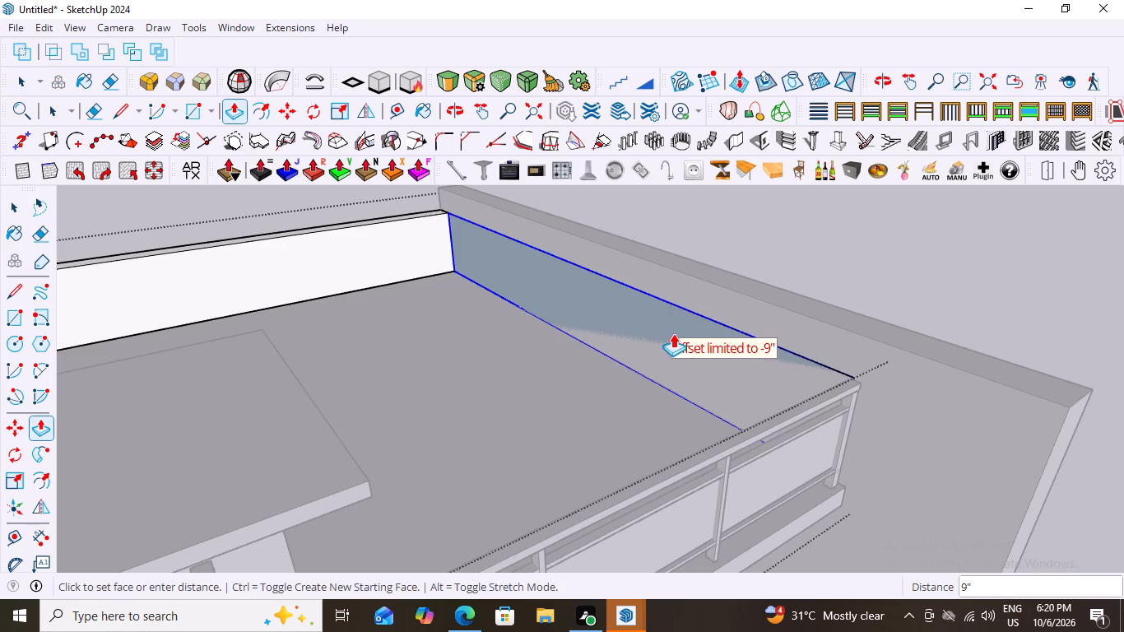
click(678, 337)
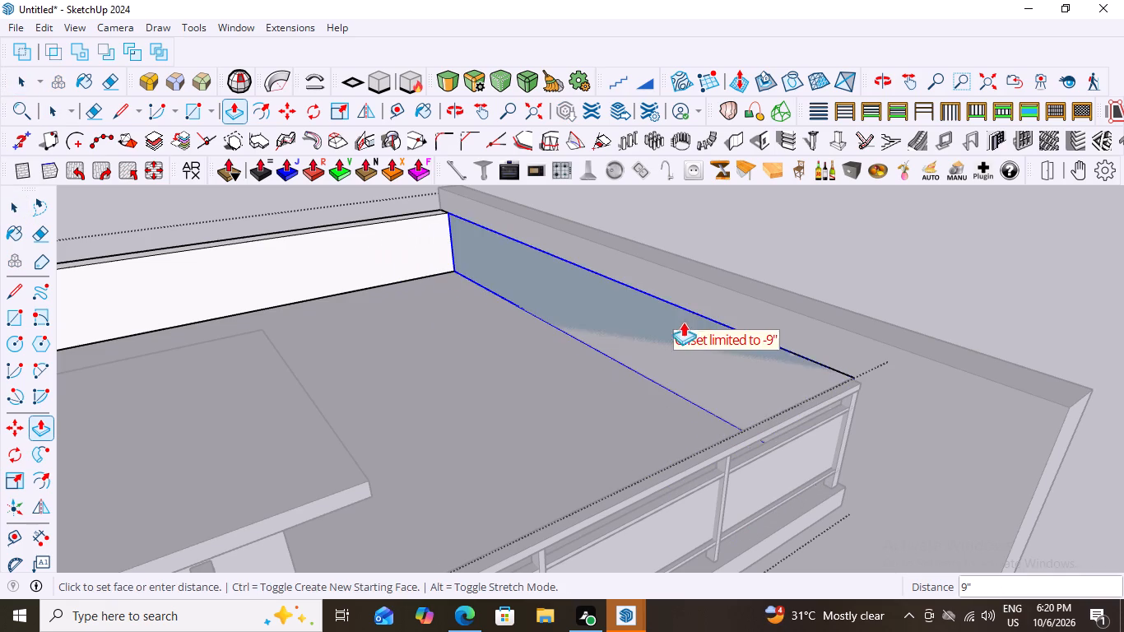
click(698, 318)
scroll(486, 350, down, 6)
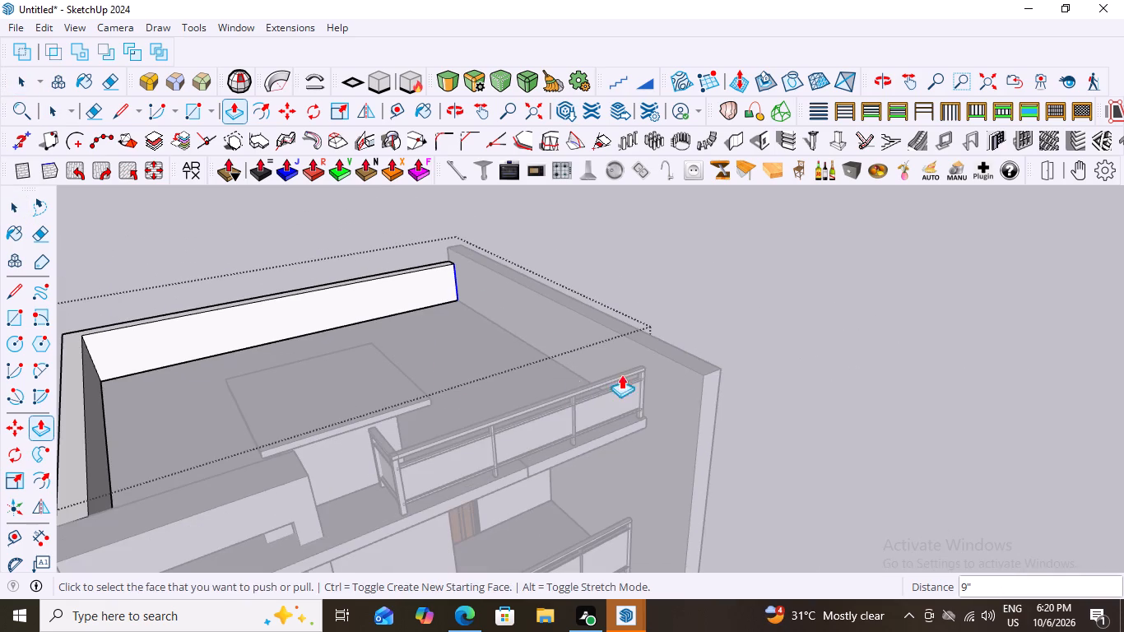
key(space)
click(769, 300)
Examine the roof terrace and the rear junction between the remaining parapet and the side wall from several angles.
middle_drag(751, 347, 502, 334)
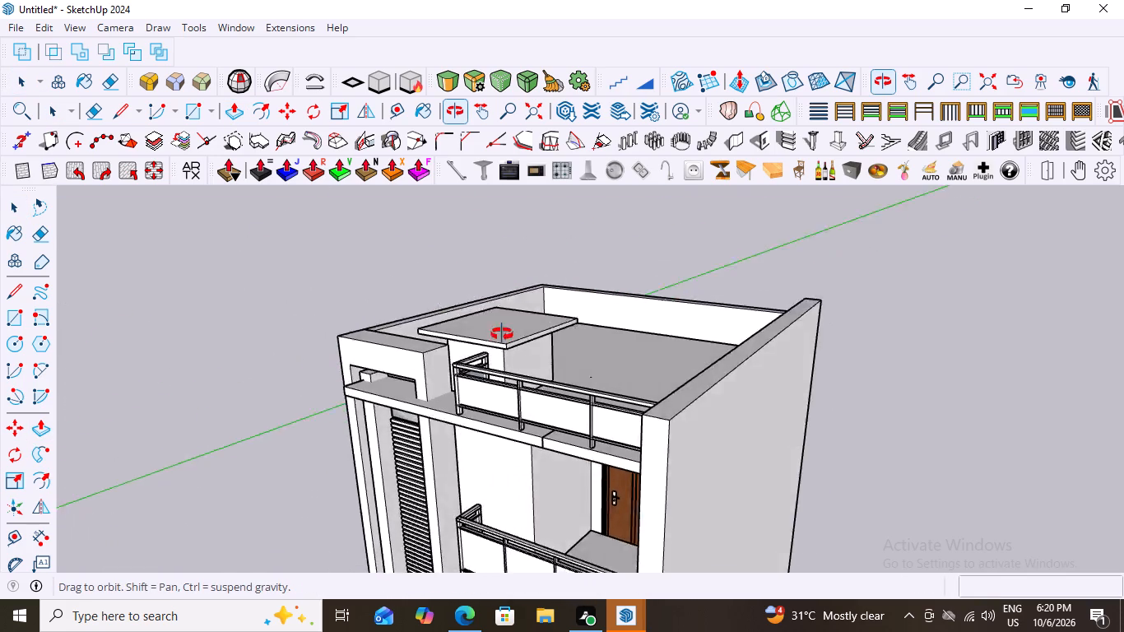
middle_drag(502, 334, 766, 346)
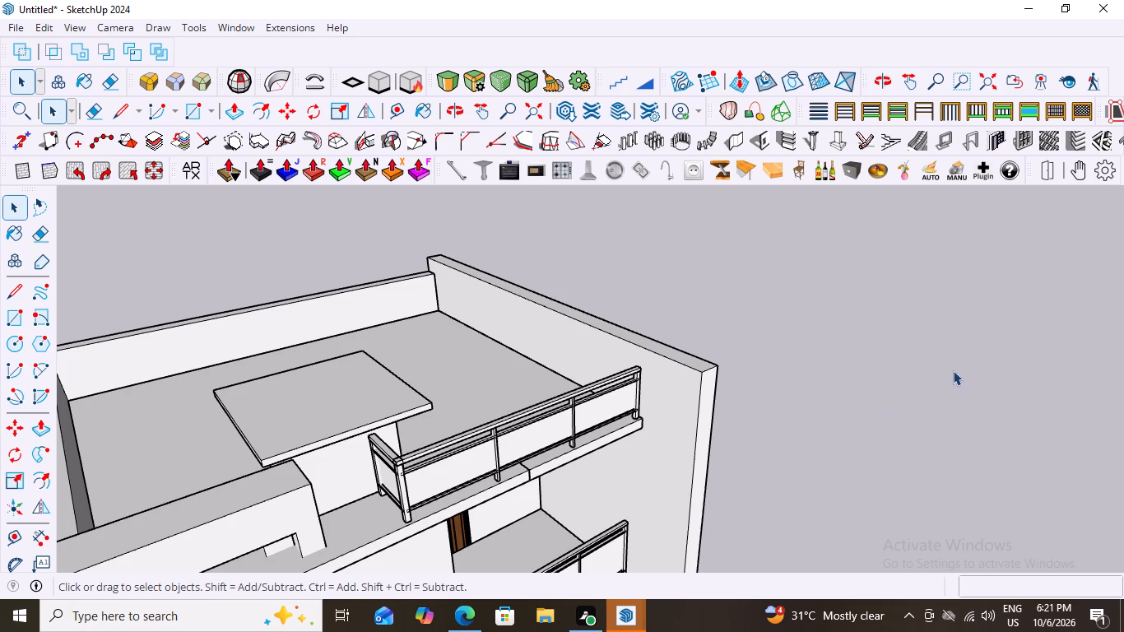
scroll(766, 315, down, 7)
middle_drag(675, 364, 598, 359)
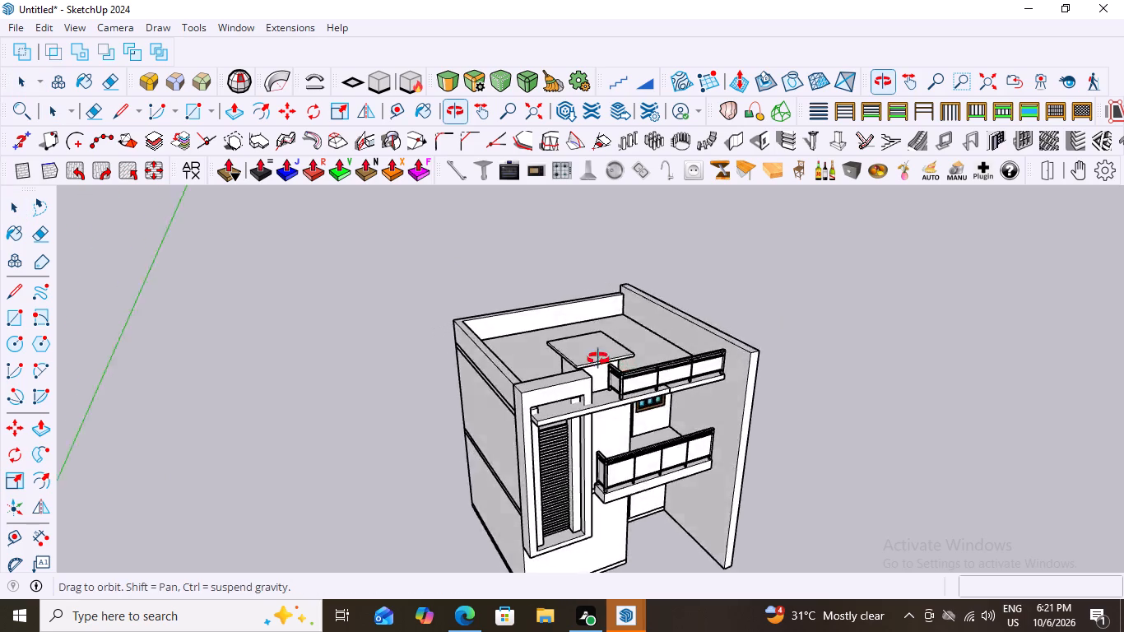
middle_drag(598, 359, 1102, 317)
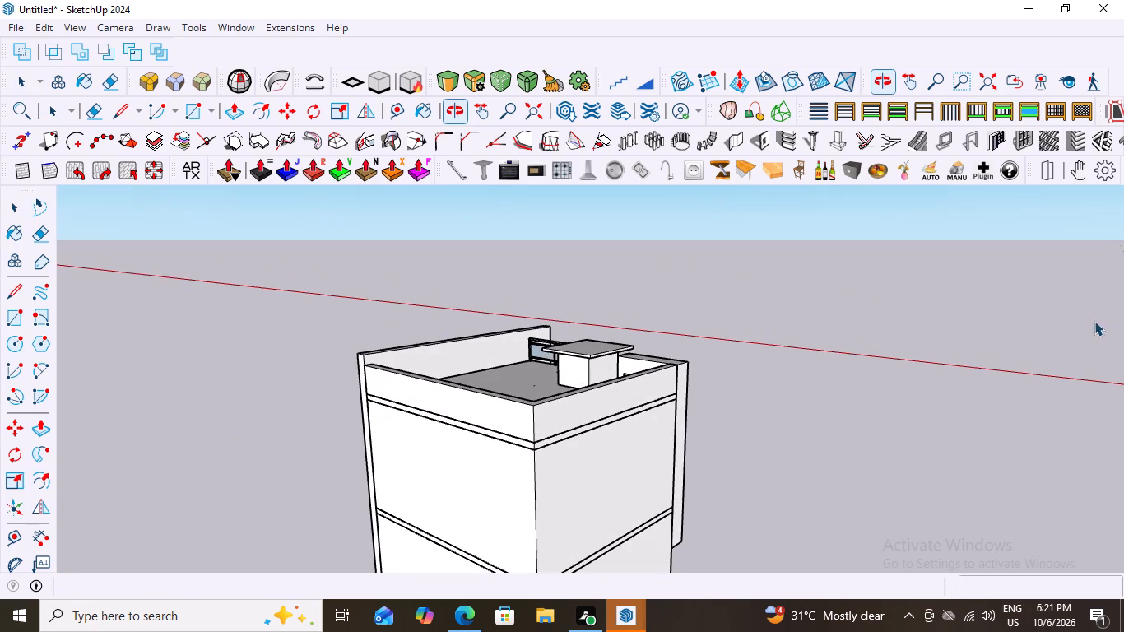
scroll(286, 351, up, 4)
middle_drag(366, 377, 495, 425)
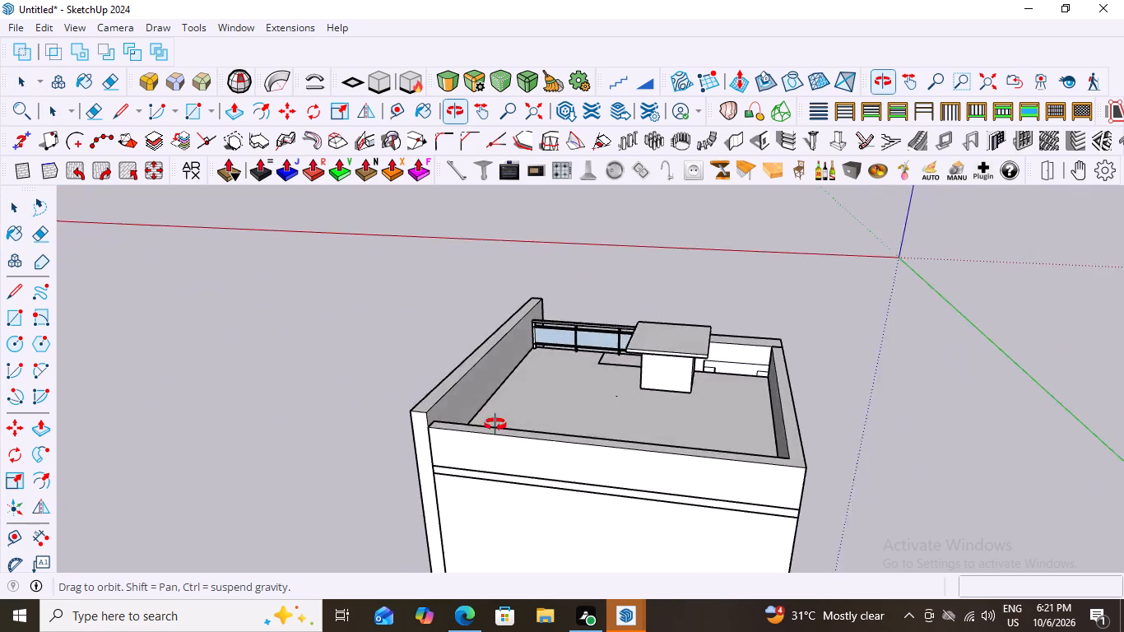
middle_drag(495, 425, 558, 377)
middle_drag(495, 464, 469, 467)
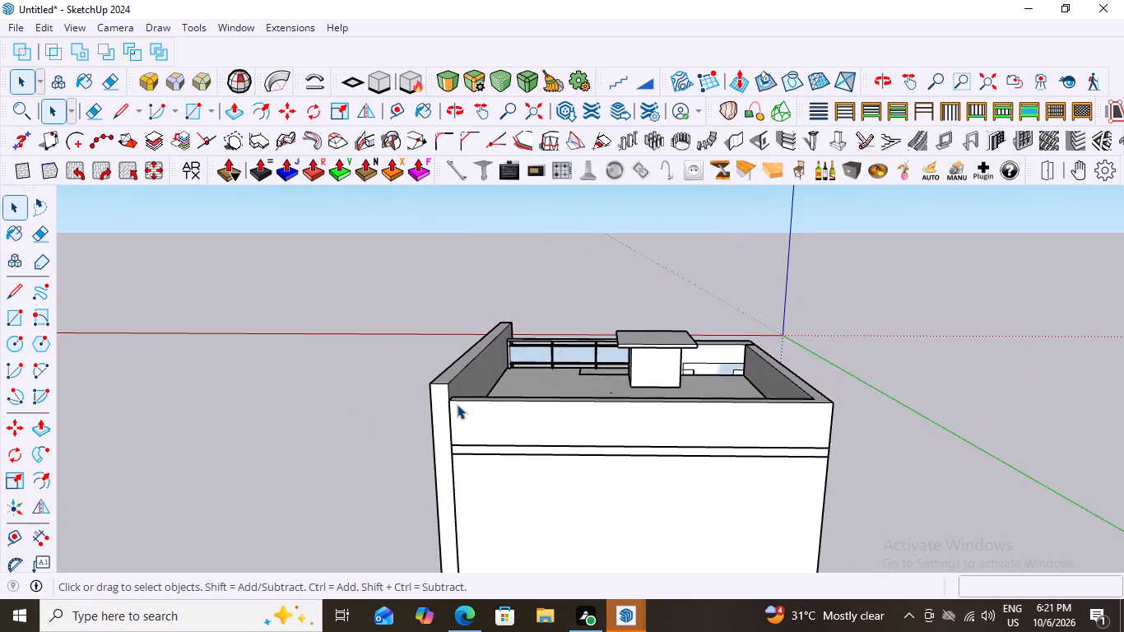
scroll(457, 404, up, 3)
middle_drag(338, 402, 284, 405)
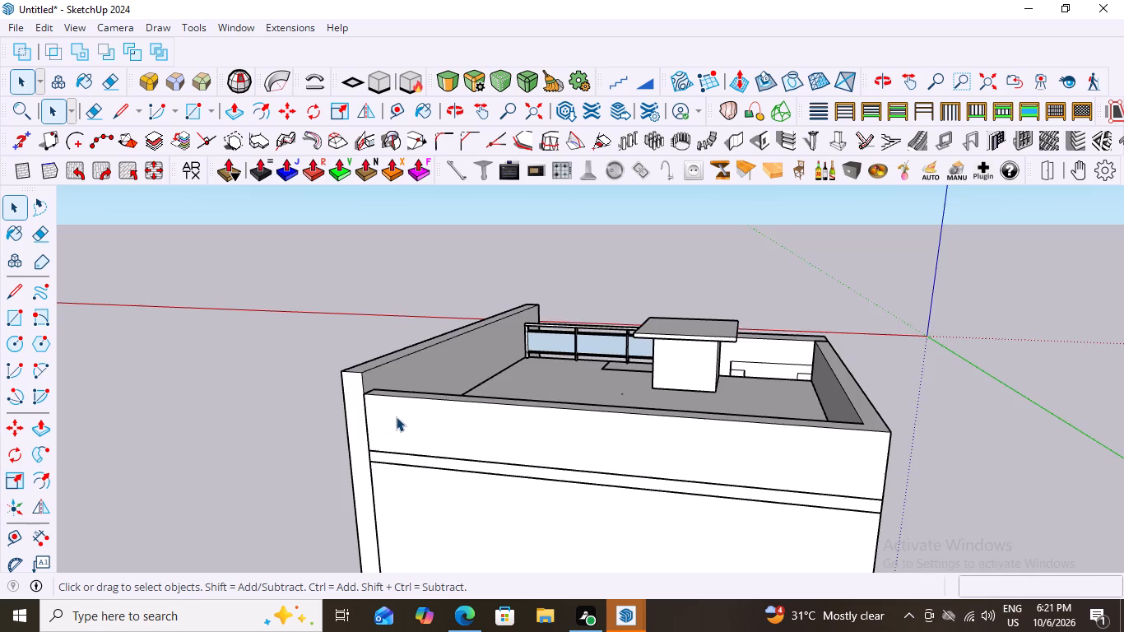
scroll(398, 416, up, 3)
scroll(336, 388, up, 4)
scroll(499, 308, down, 12)
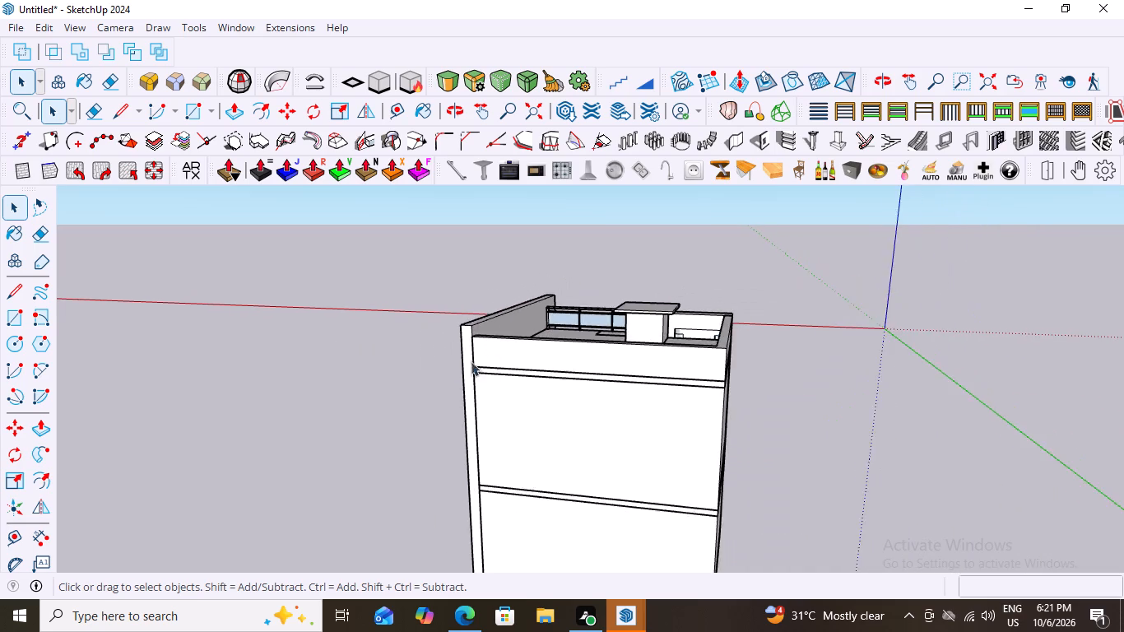
Examine the whole house from the side and front, checking the raised side wall against the facade and balconies.
middle_drag(419, 357, 892, 324)
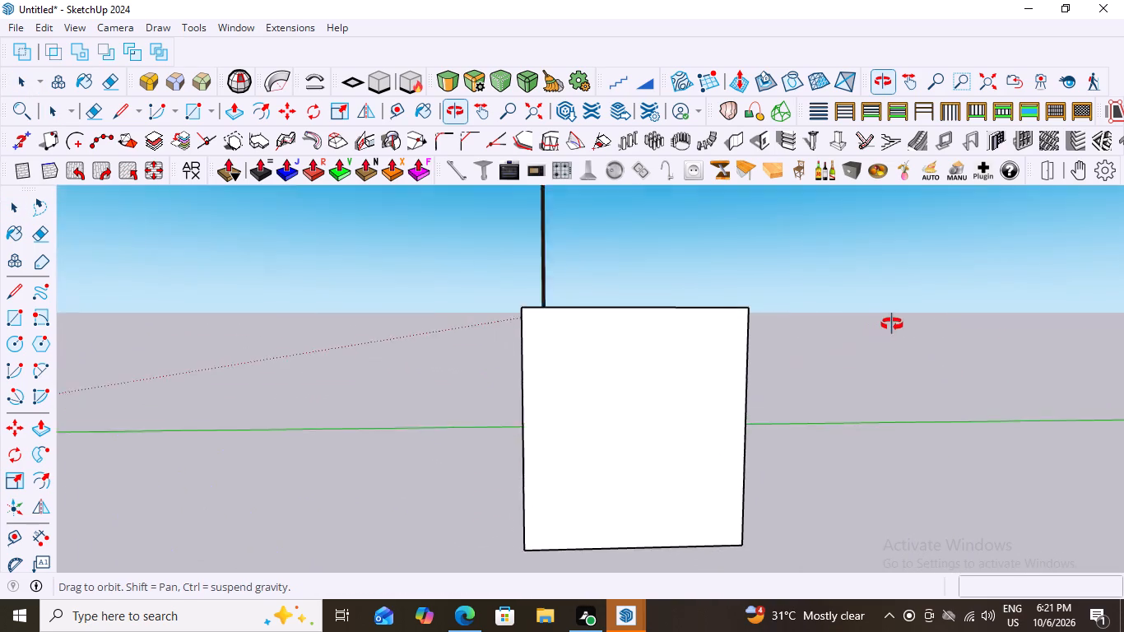
middle_drag(892, 324, 1123, 346)
middle_drag(559, 441, 910, 430)
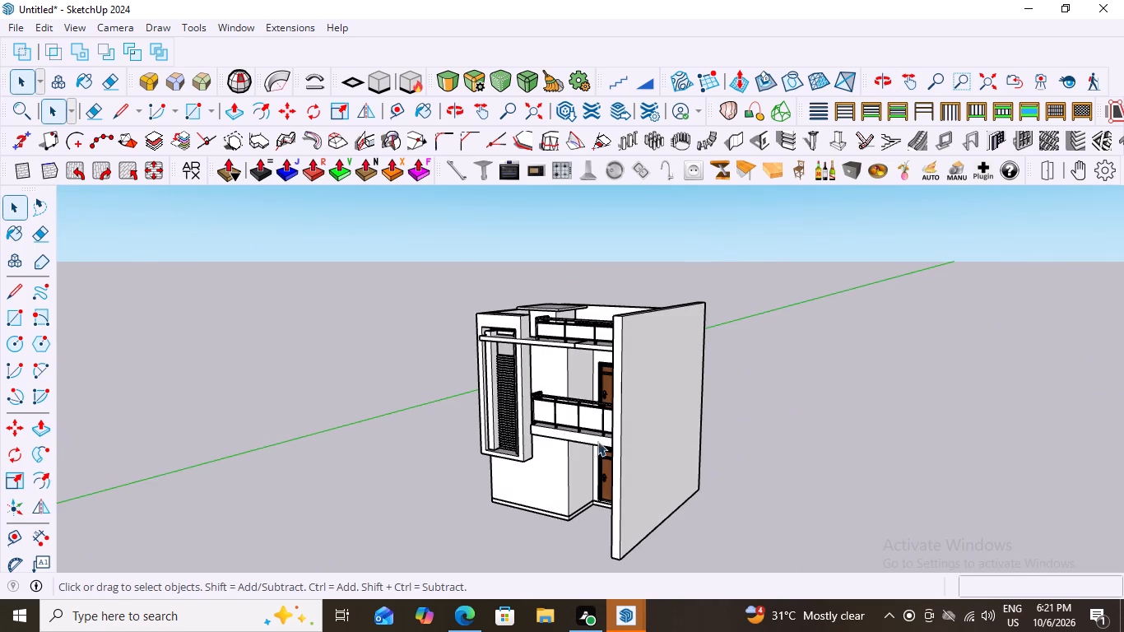
scroll(760, 473, down, 2)
scroll(819, 432, down, 1)
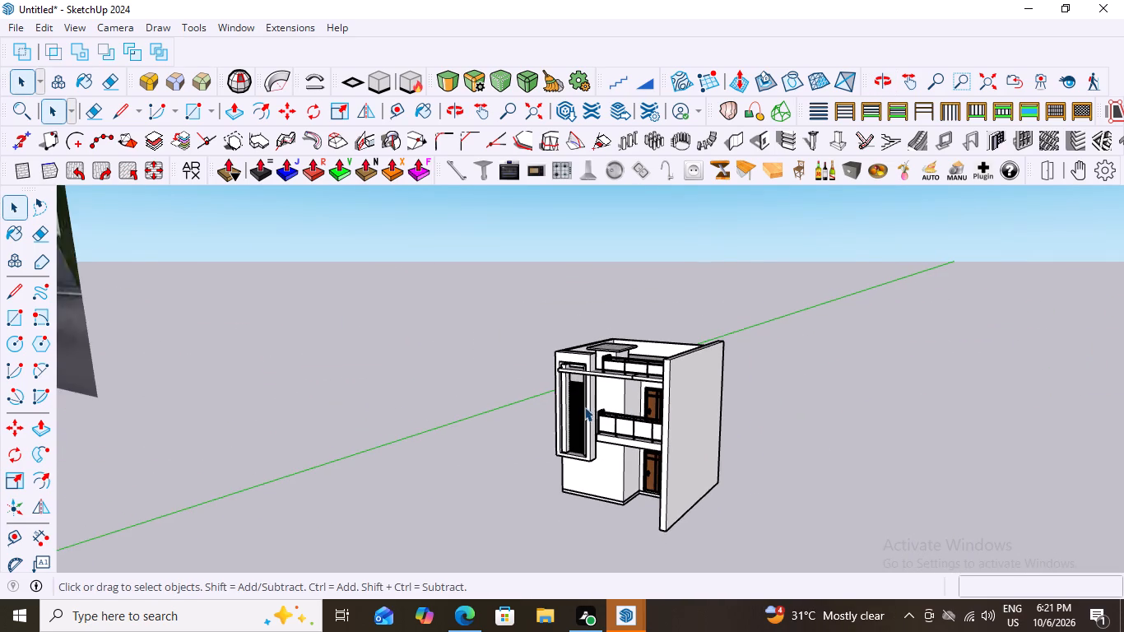
middle_drag(658, 400, 692, 397)
middle_drag(783, 394, 794, 393)
middle_drag(708, 418, 889, 415)
middle_drag(889, 415, 874, 416)
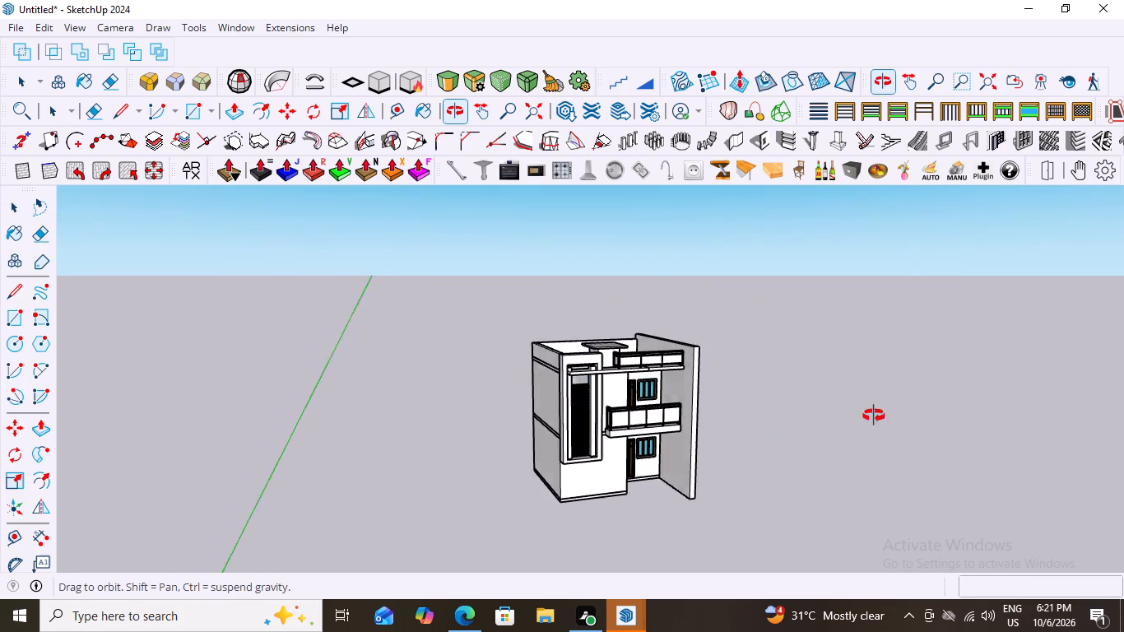
middle_drag(874, 416, 841, 416)
middle_click(840, 416)
scroll(574, 309, up, 4)
scroll(648, 376, up, 5)
scroll(541, 318, down, 12)
scroll(622, 343, up, 9)
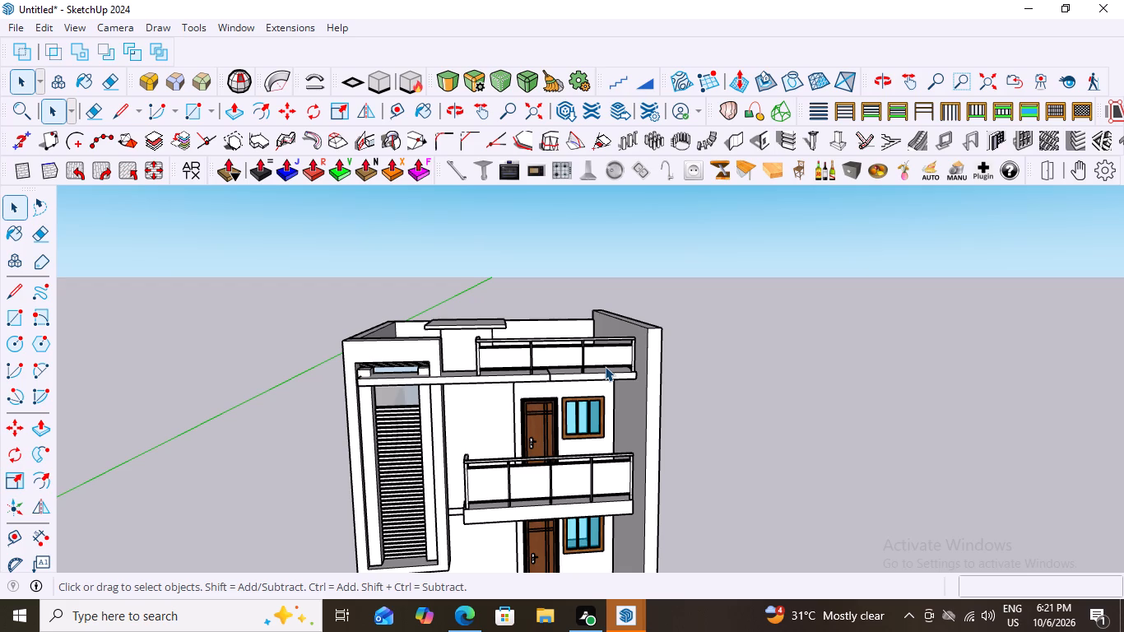
scroll(591, 353, down, 4)
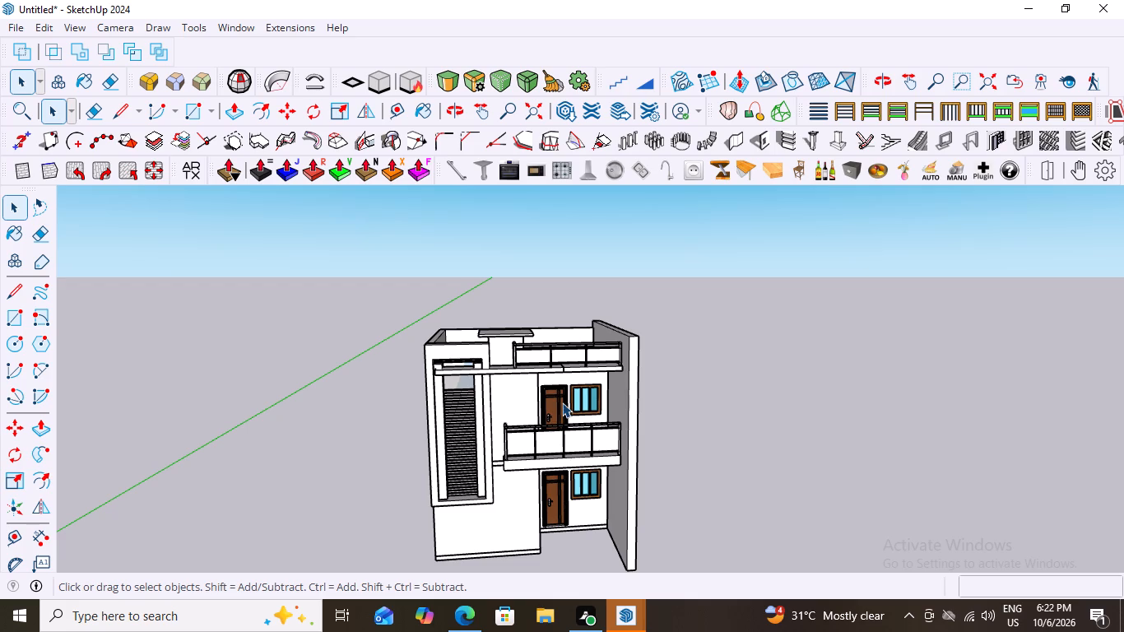
Examine the whole house from the front and from above, including the roof terrace, its balcony railing and the rooftop slab.
scroll(547, 409, down, 4)
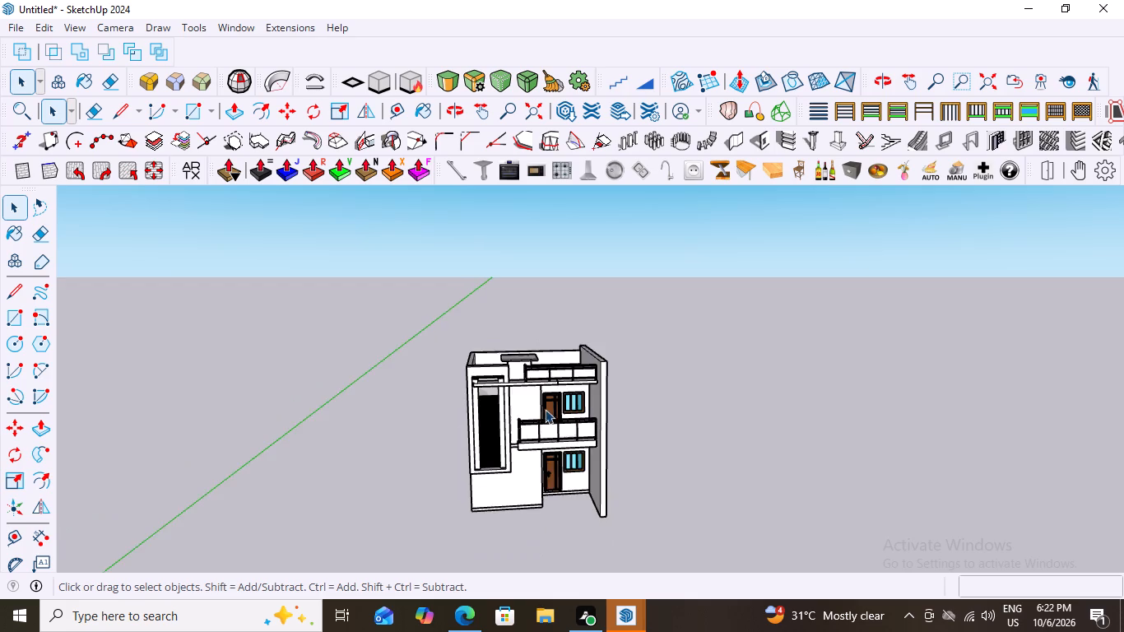
scroll(536, 408, down, 3)
middle_drag(691, 428, 601, 429)
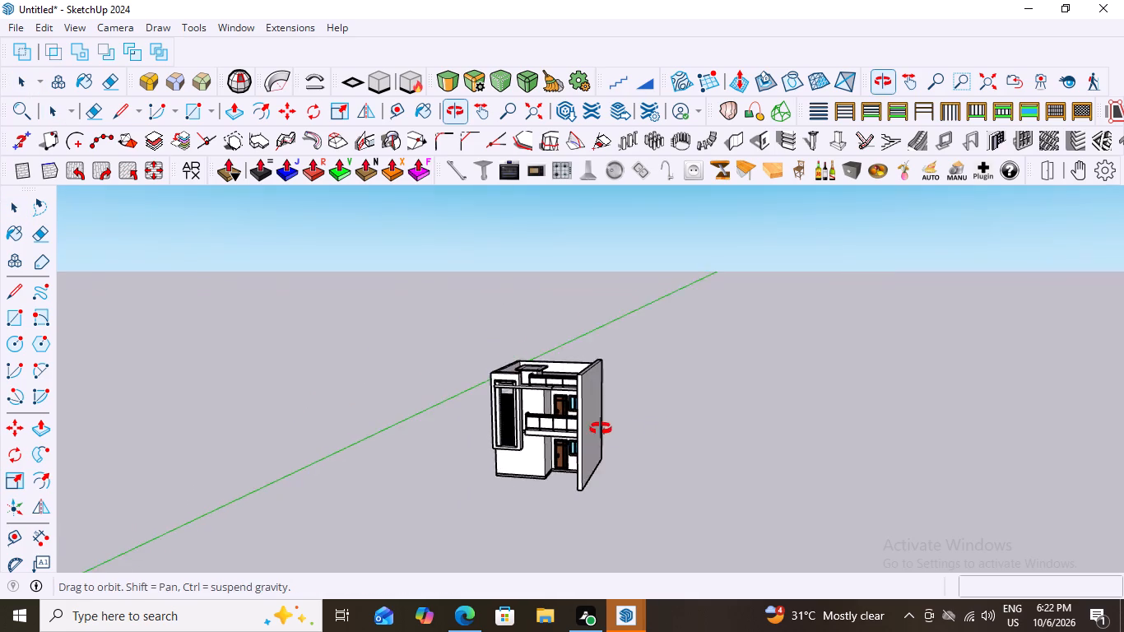
middle_drag(601, 429, 657, 403)
scroll(520, 446, up, 8)
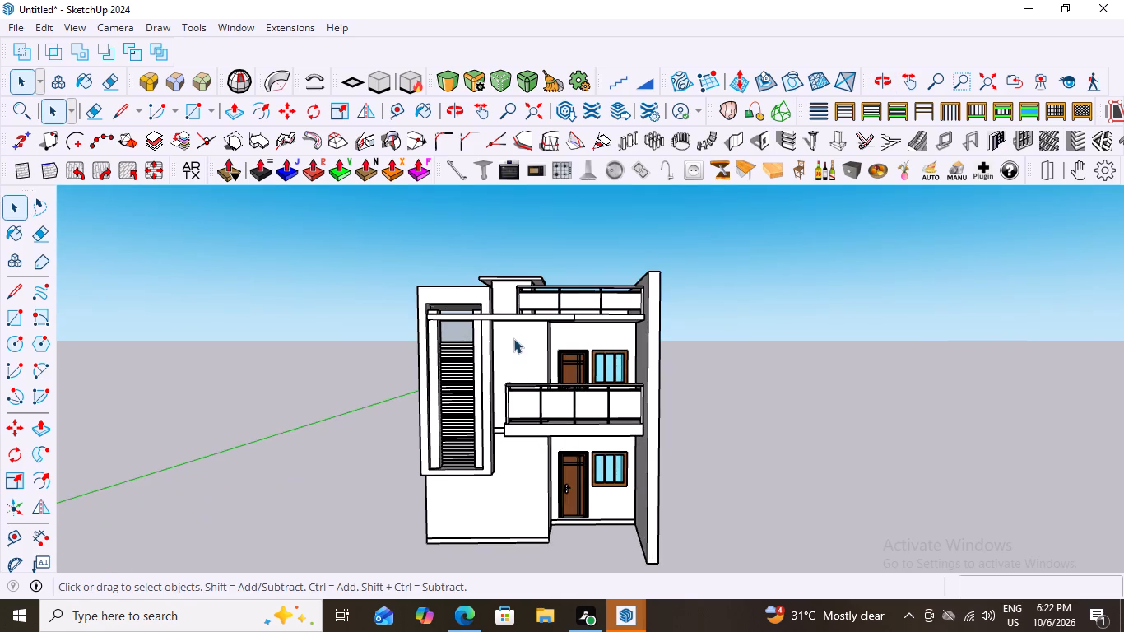
scroll(513, 336, down, 3)
middle_drag(546, 328, 620, 360)
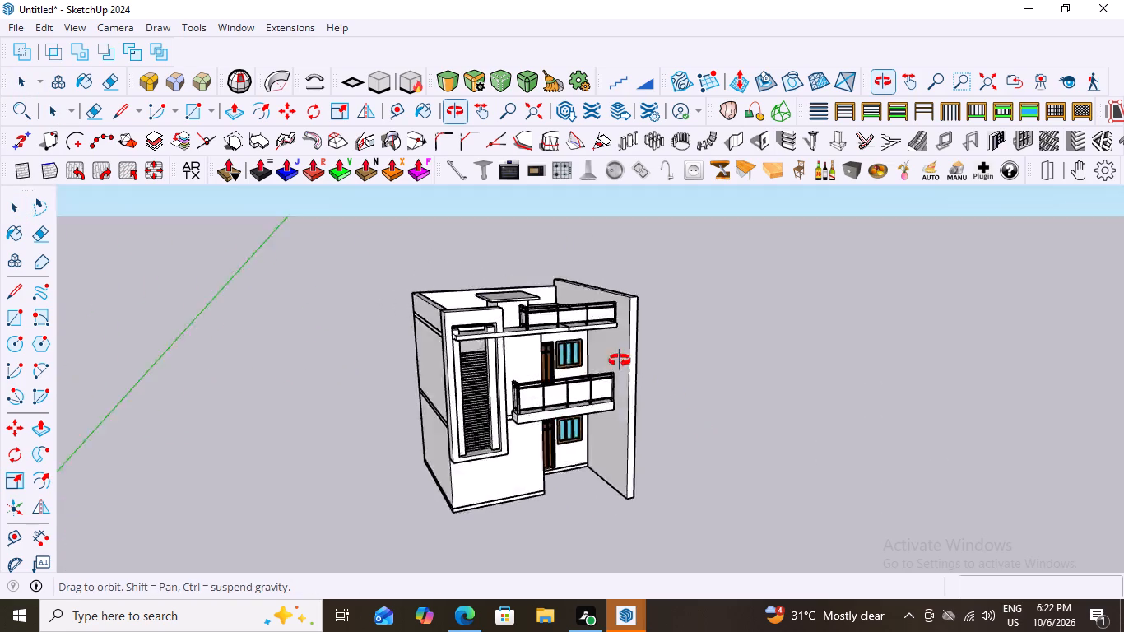
middle_drag(620, 360, 677, 405)
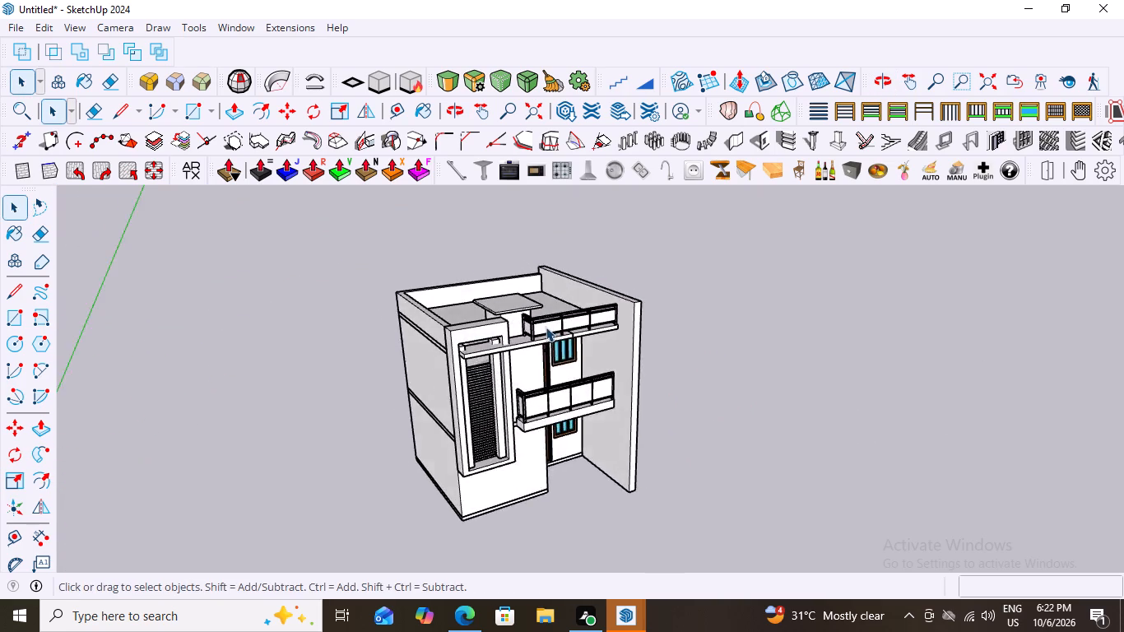
scroll(545, 324, up, 15)
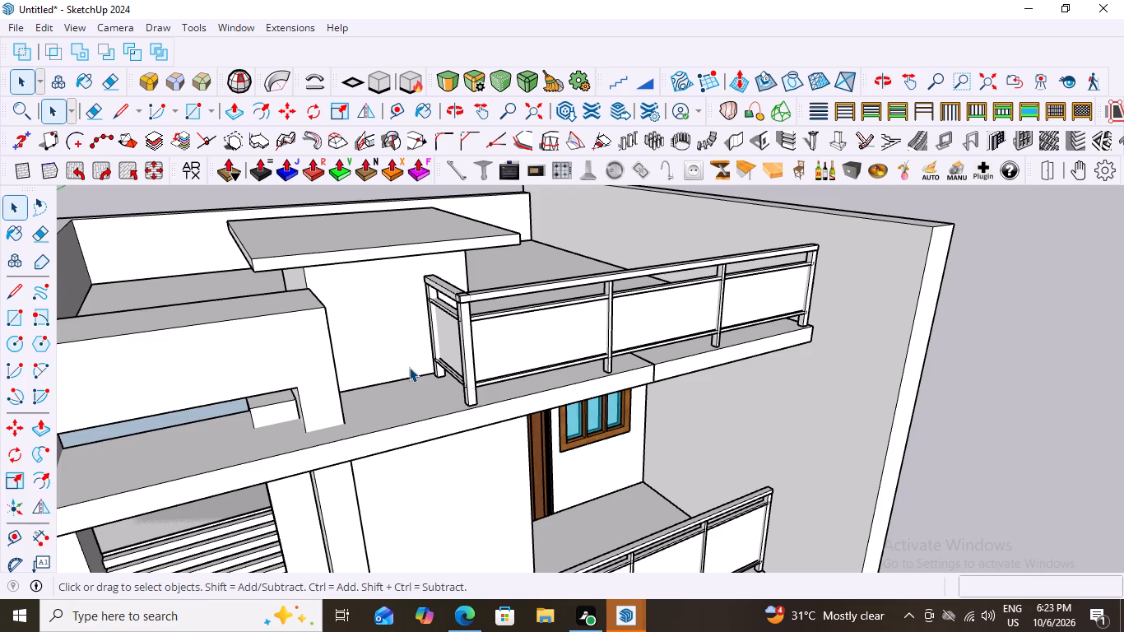
scroll(546, 411, down, 5)
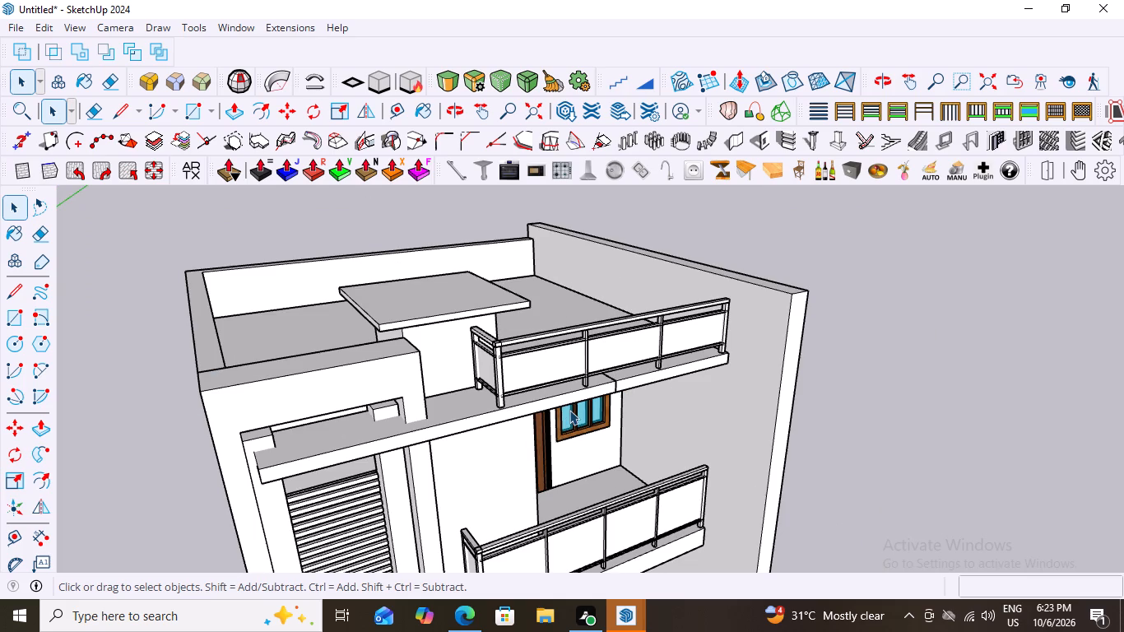
scroll(468, 290, down, 8)
middle_drag(600, 382, 560, 380)
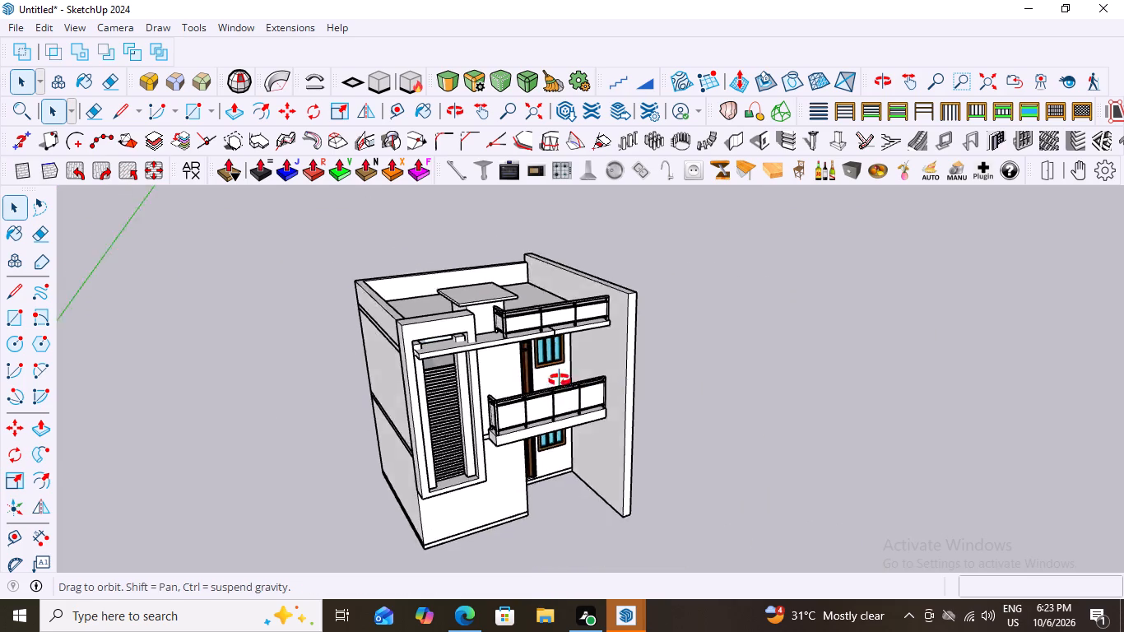
middle_drag(560, 380, 505, 323)
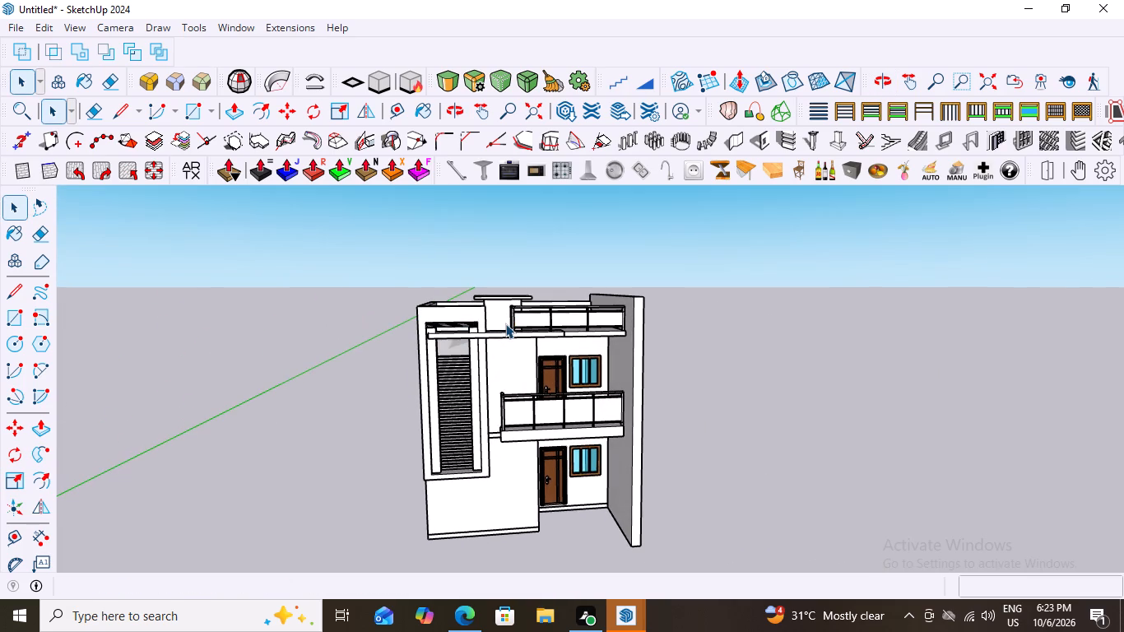
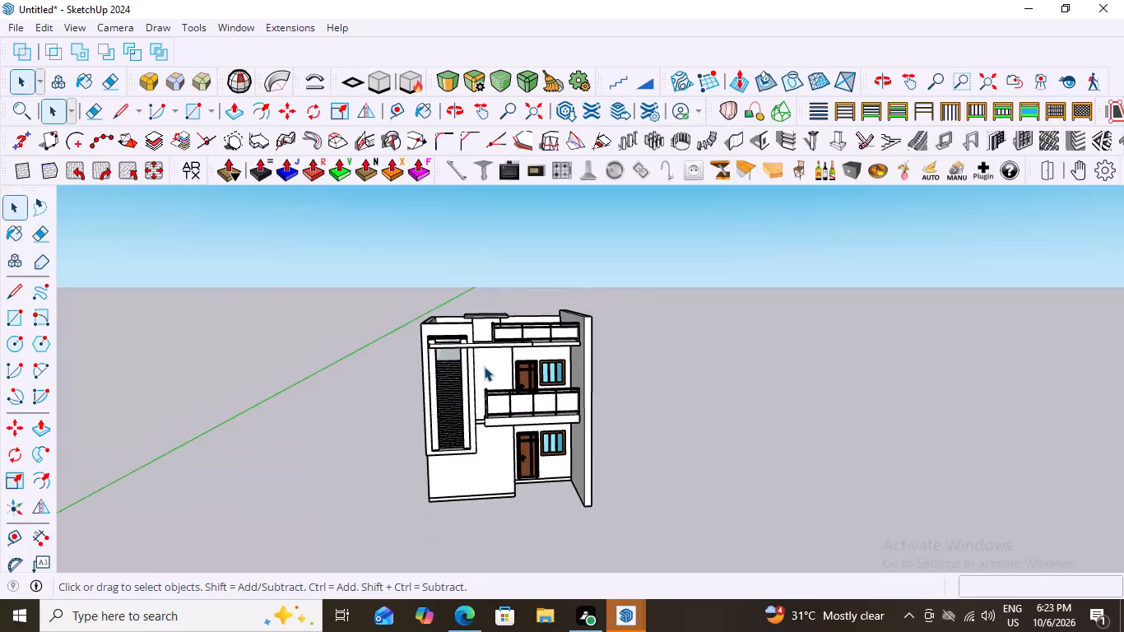
Examine the whole house from the front, side and above, including the long ledge across the tall louvred window frame.
middle_drag(499, 357, 541, 376)
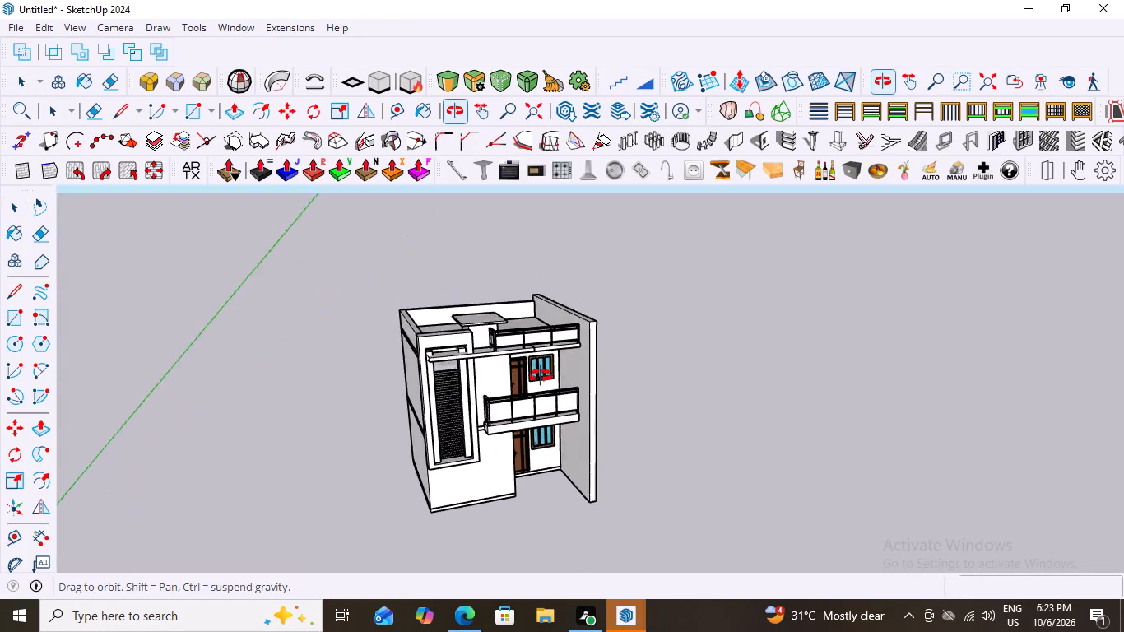
middle_drag(541, 376, 625, 369)
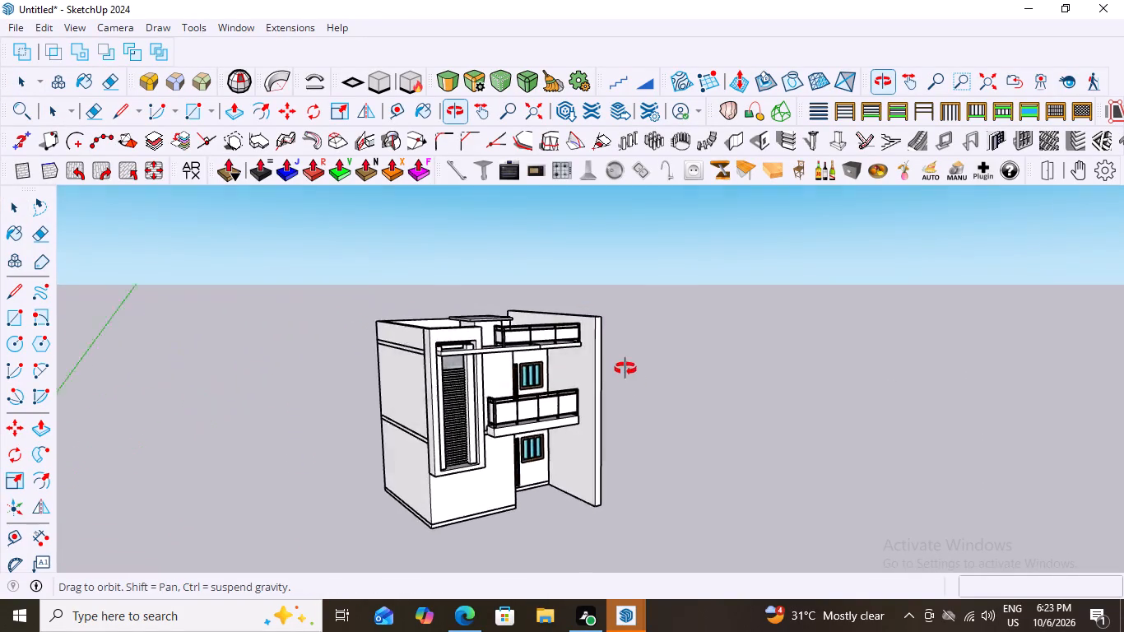
middle_drag(625, 369, 695, 417)
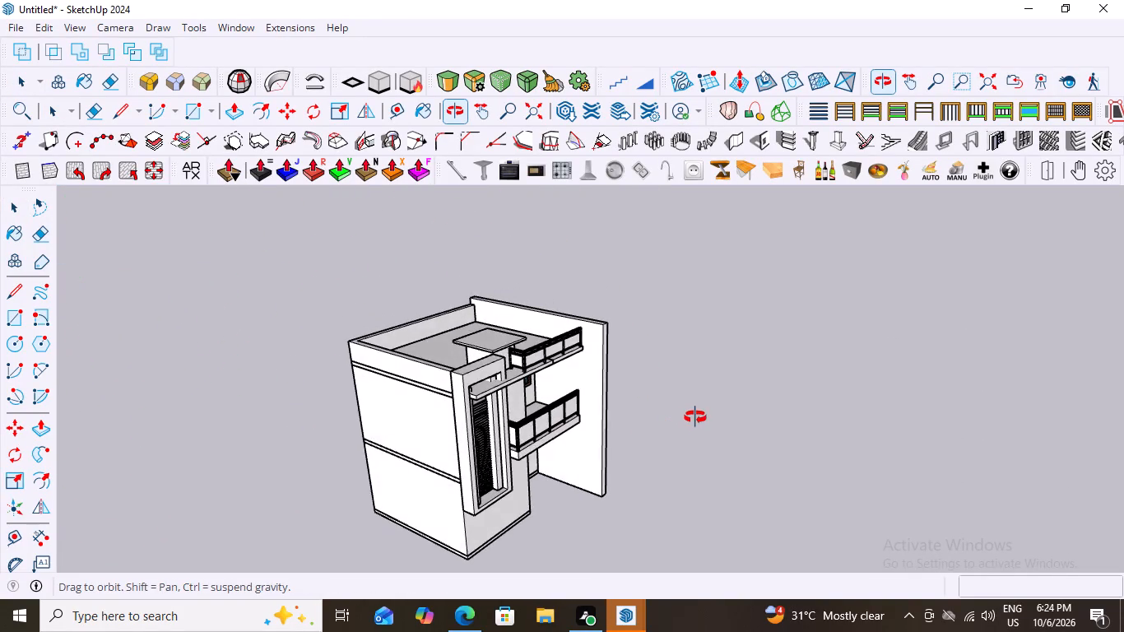
middle_drag(695, 417, 500, 353)
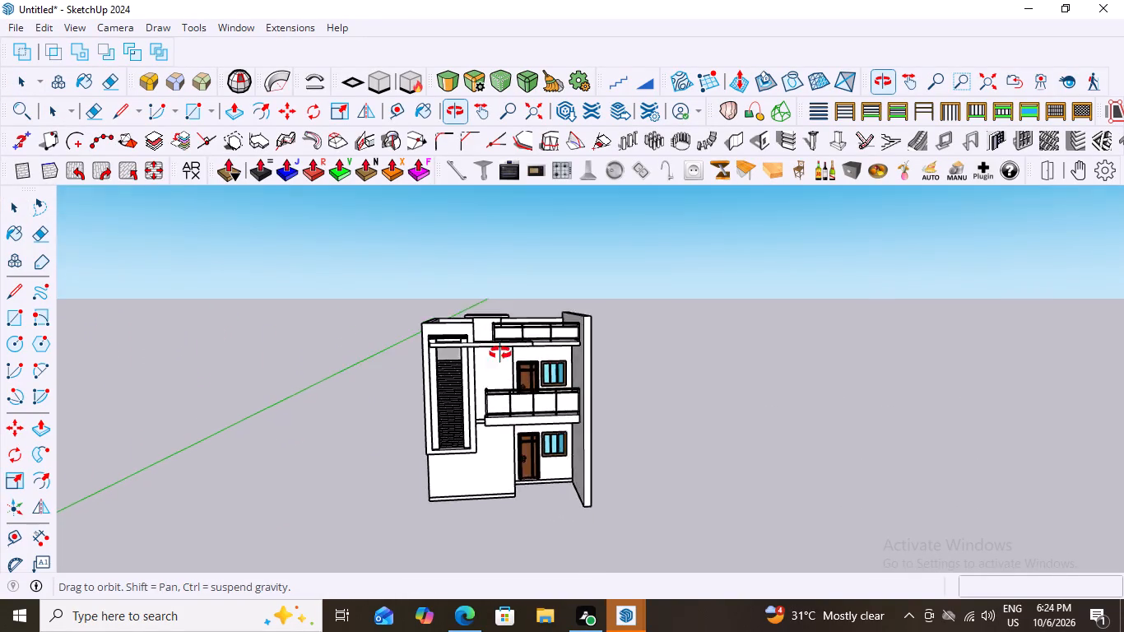
middle_drag(500, 353, 513, 346)
scroll(513, 346, up, 2)
scroll(414, 334, up, 6)
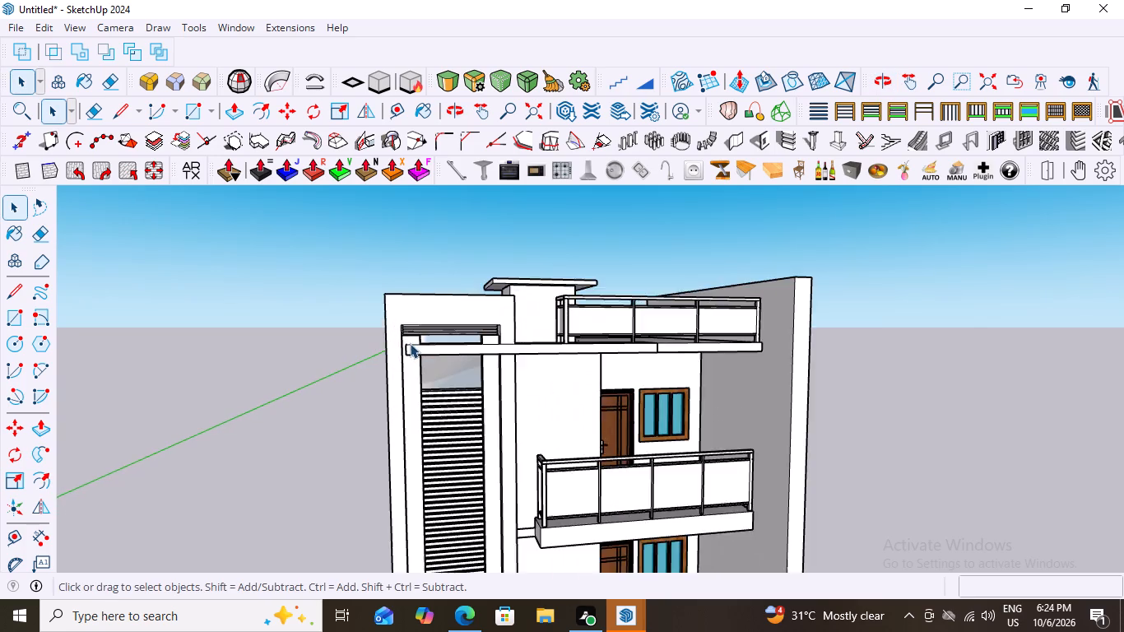
scroll(410, 343, up, 11)
scroll(548, 365, up, 1)
middle_drag(548, 365, 336, 388)
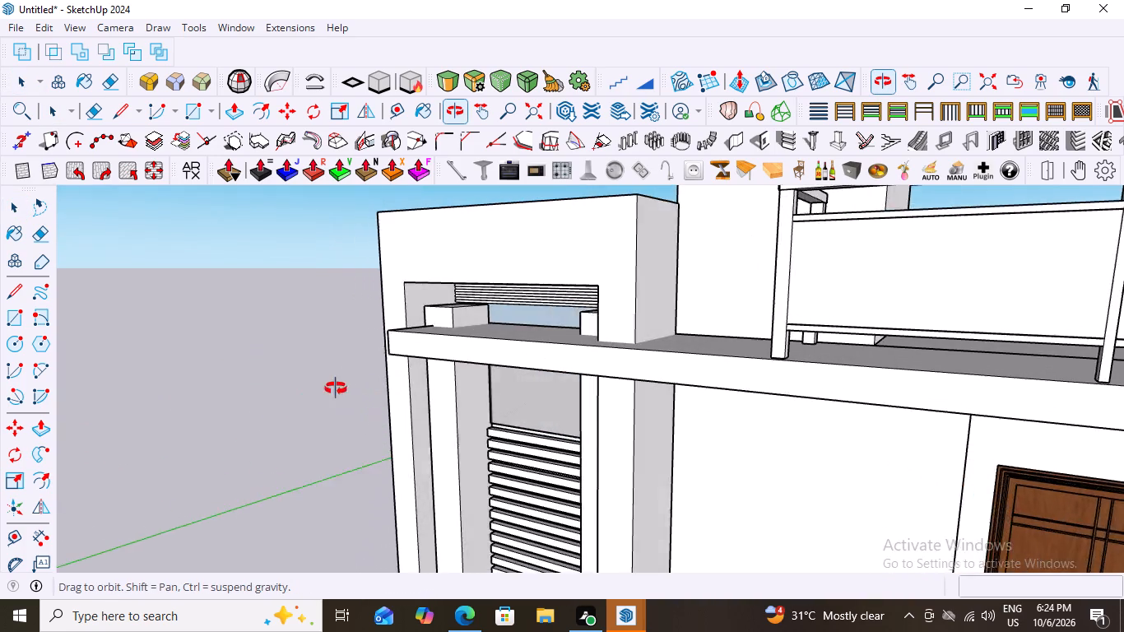
middle_drag(336, 388, 455, 361)
scroll(455, 361, down, 12)
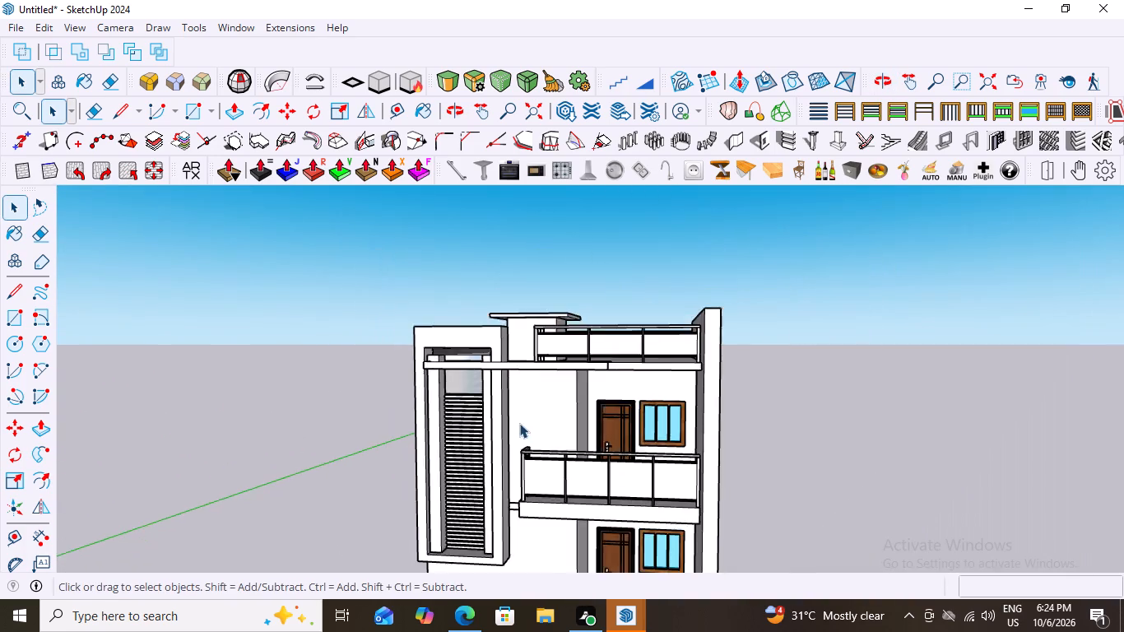
scroll(519, 423, down, 9)
middle_drag(590, 462, 637, 480)
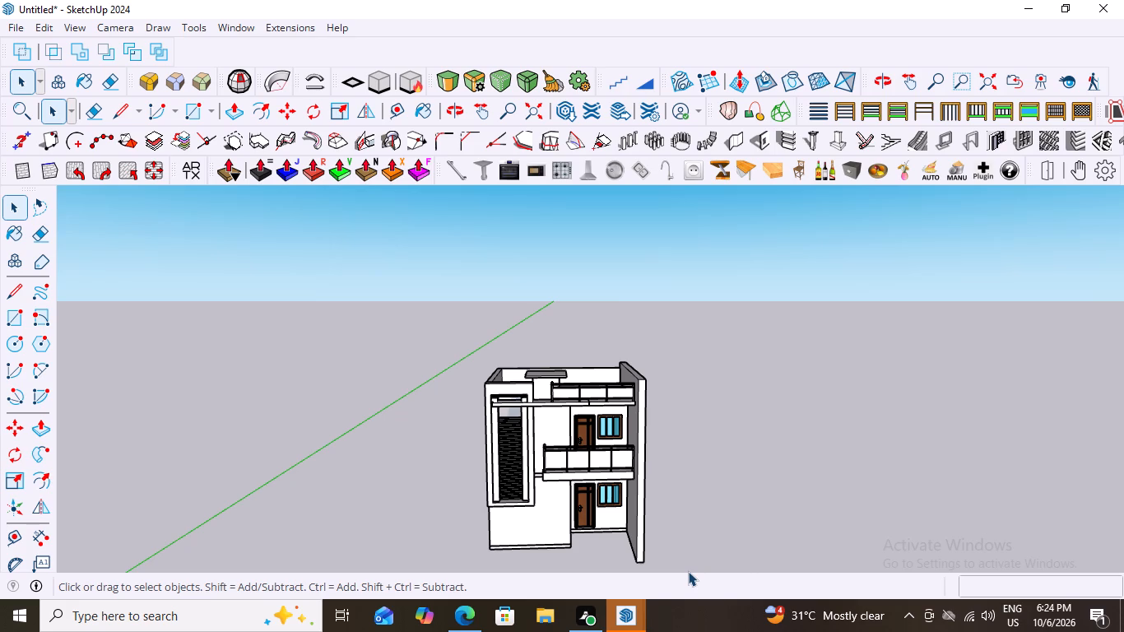
Compare the modelled house's upper facade, roof terrace and balconies with the reference photo.
scroll(555, 358, up, 2)
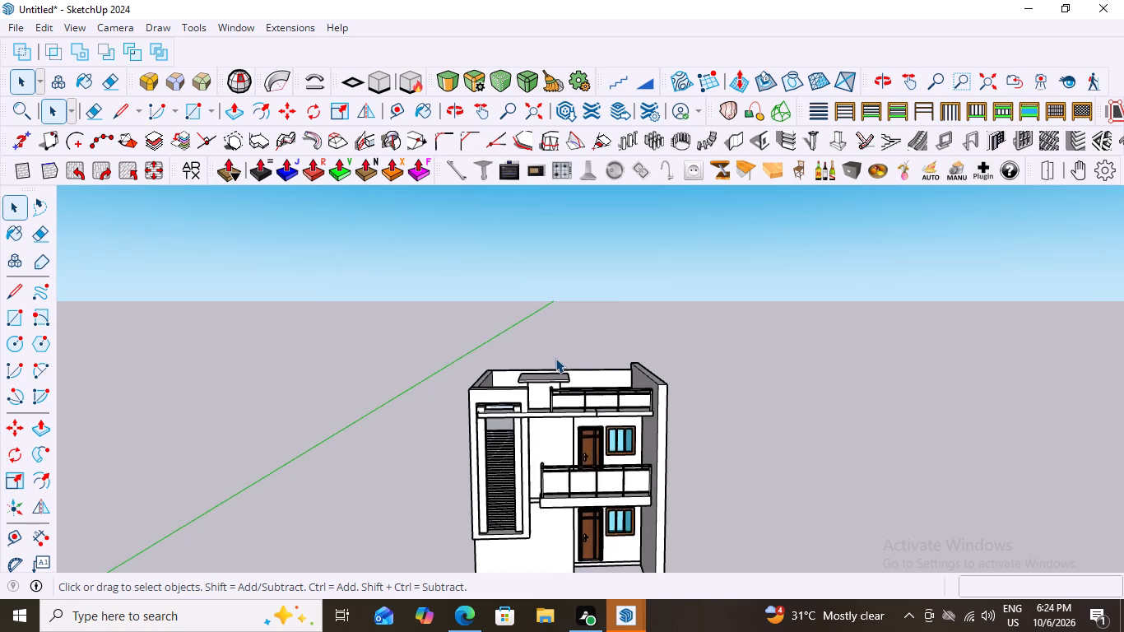
scroll(555, 358, up, 7)
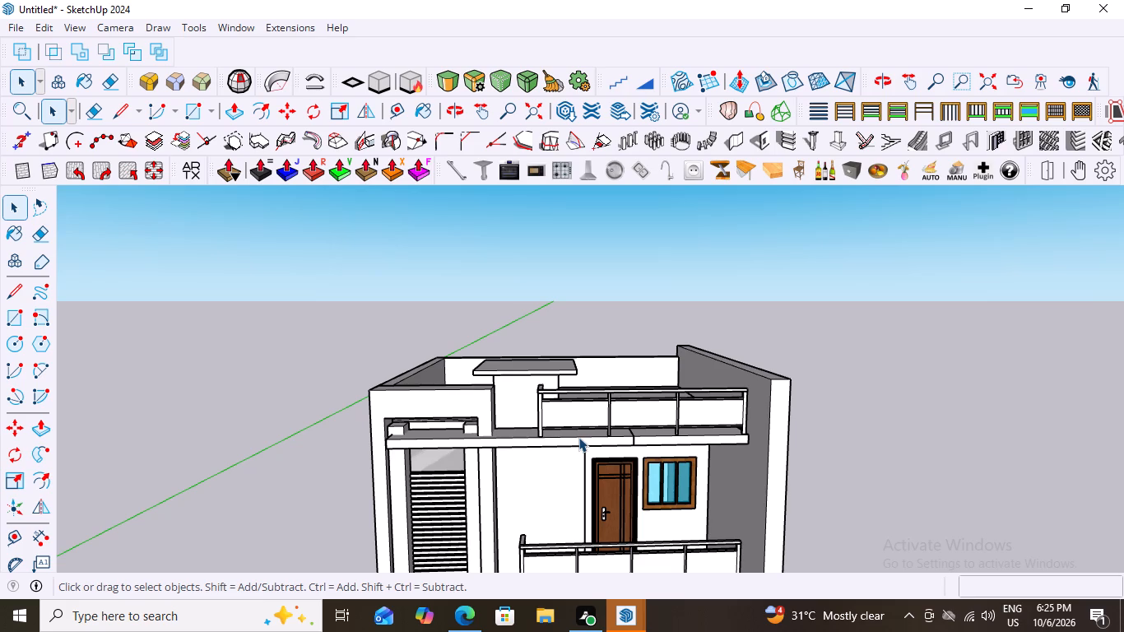
scroll(580, 437, down, 2)
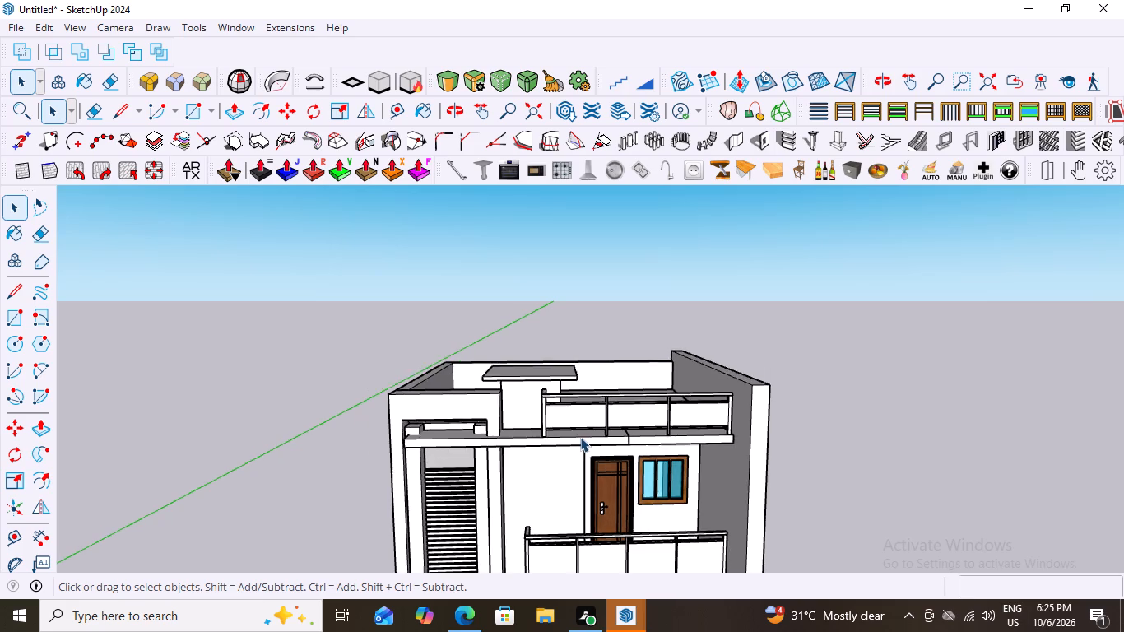
scroll(580, 437, down, 4)
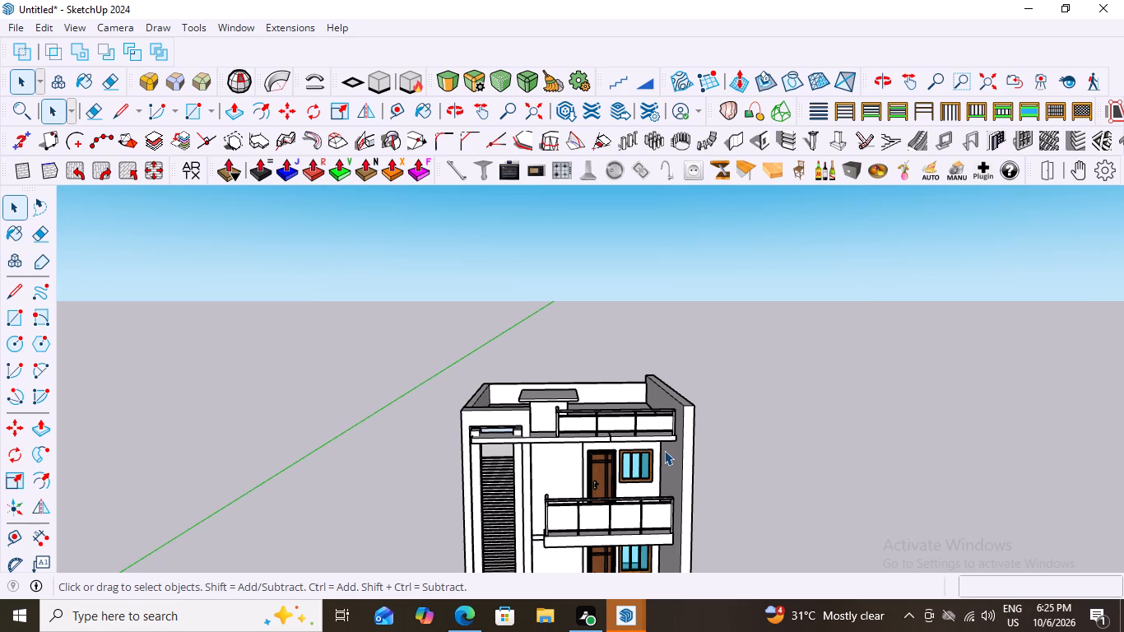
scroll(664, 450, down, 20)
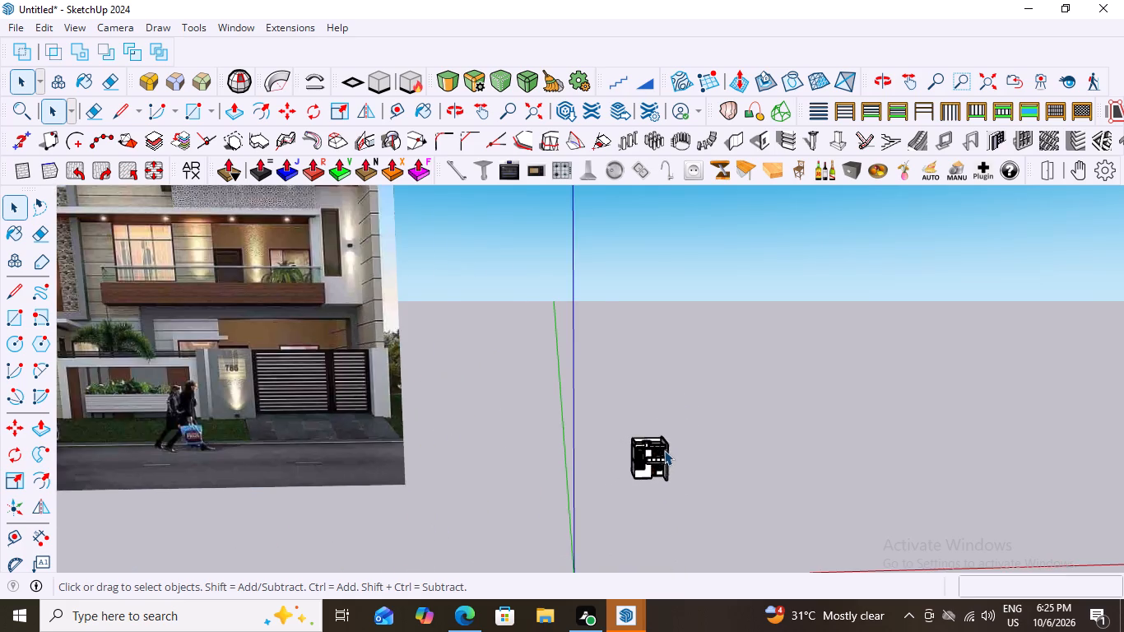
scroll(664, 450, down, 3)
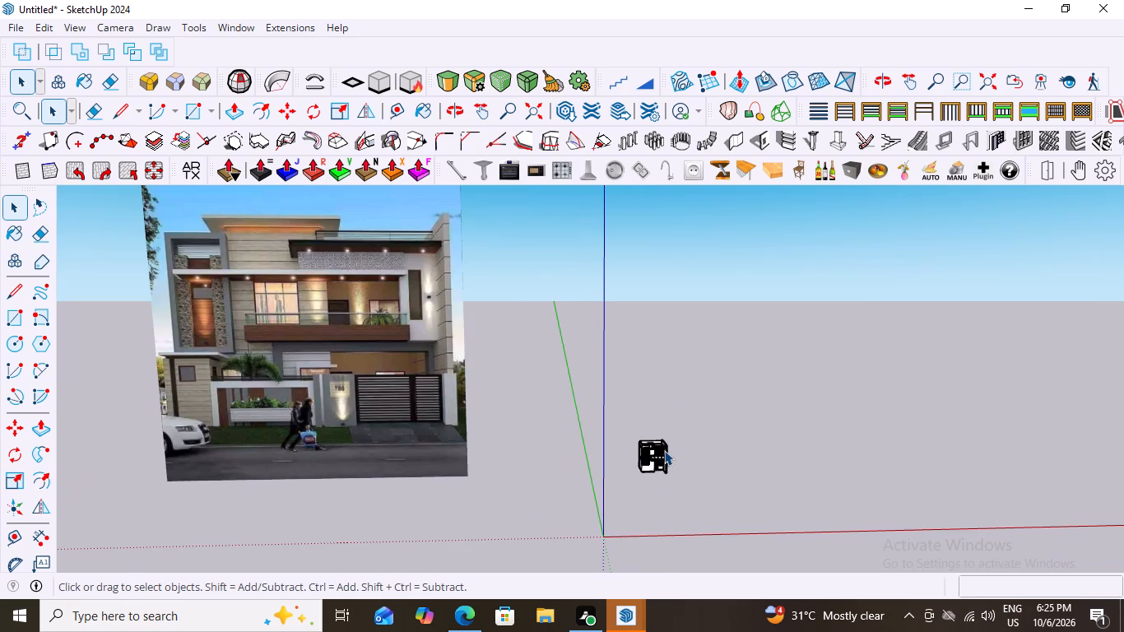
scroll(664, 450, up, 2)
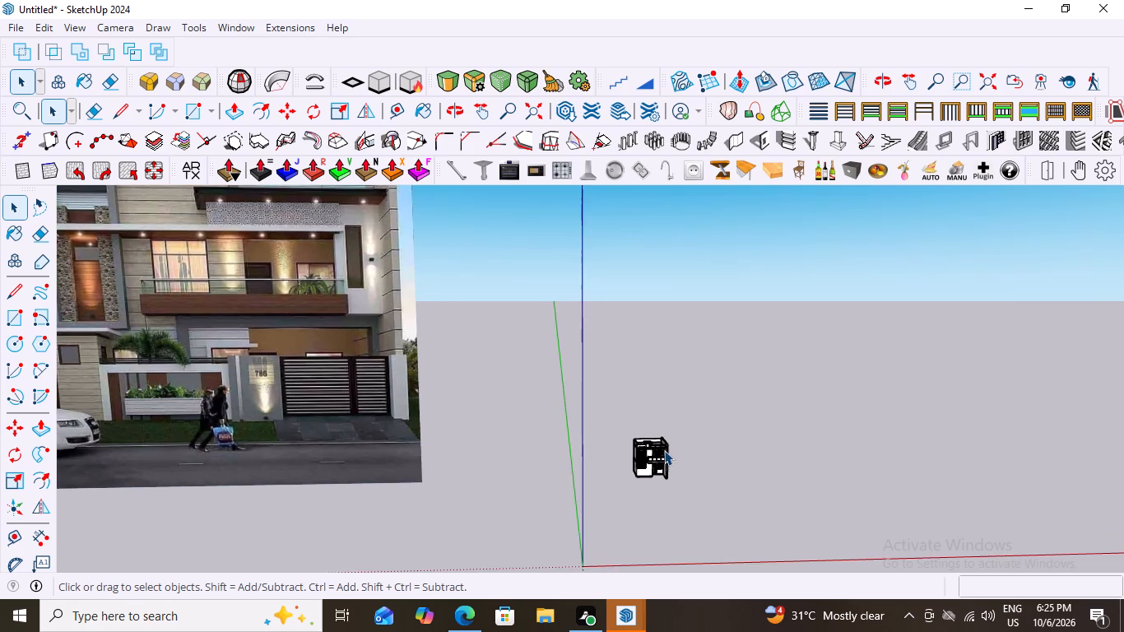
scroll(664, 450, up, 2)
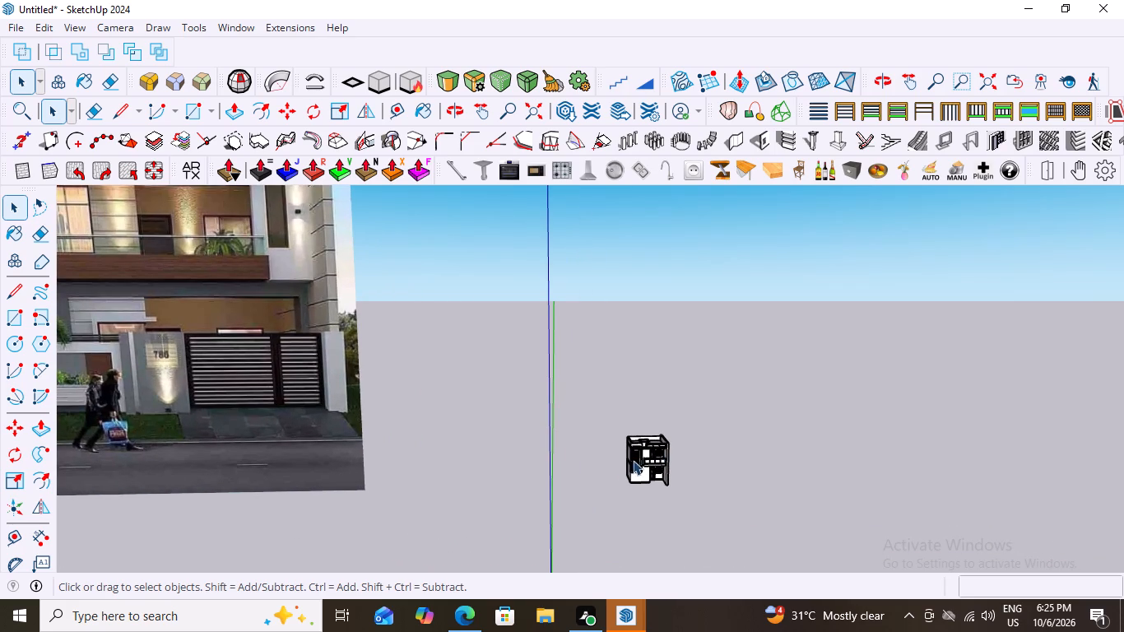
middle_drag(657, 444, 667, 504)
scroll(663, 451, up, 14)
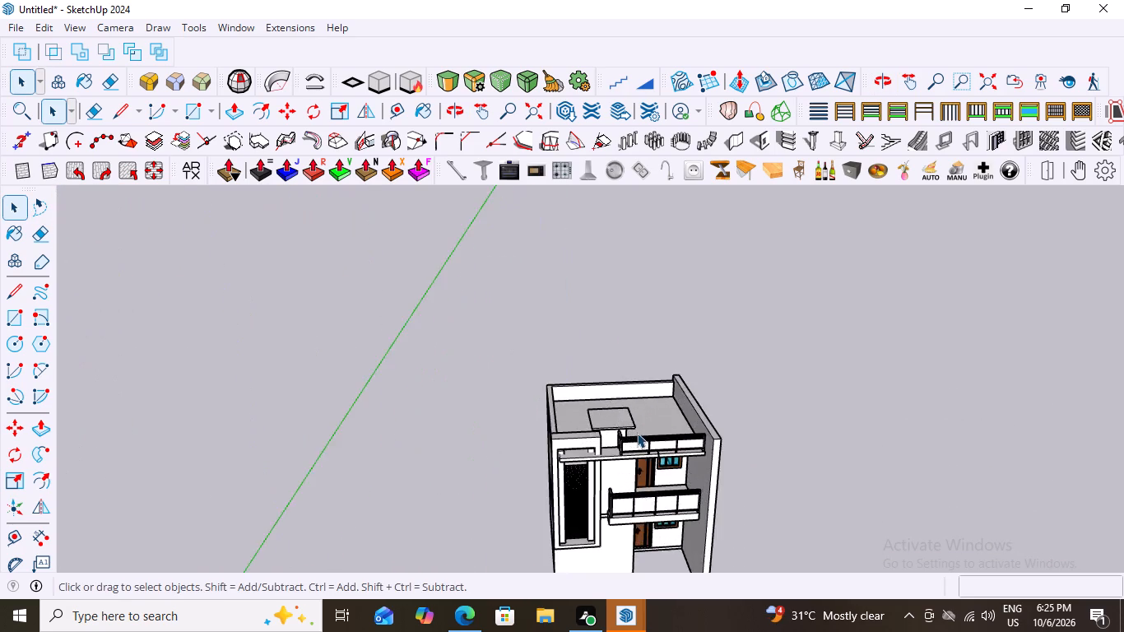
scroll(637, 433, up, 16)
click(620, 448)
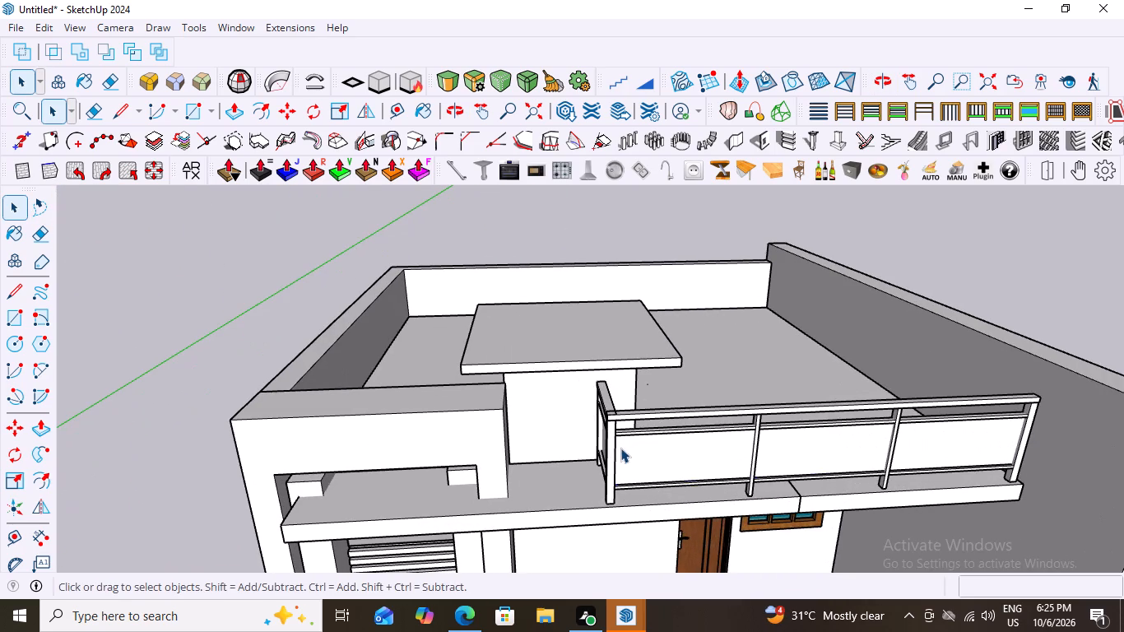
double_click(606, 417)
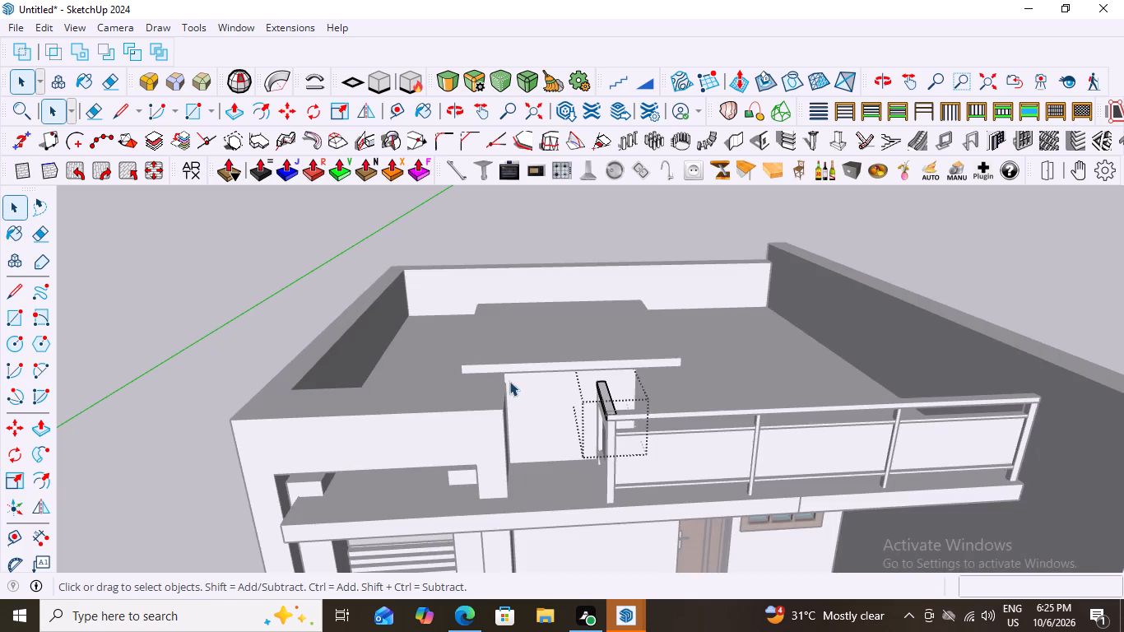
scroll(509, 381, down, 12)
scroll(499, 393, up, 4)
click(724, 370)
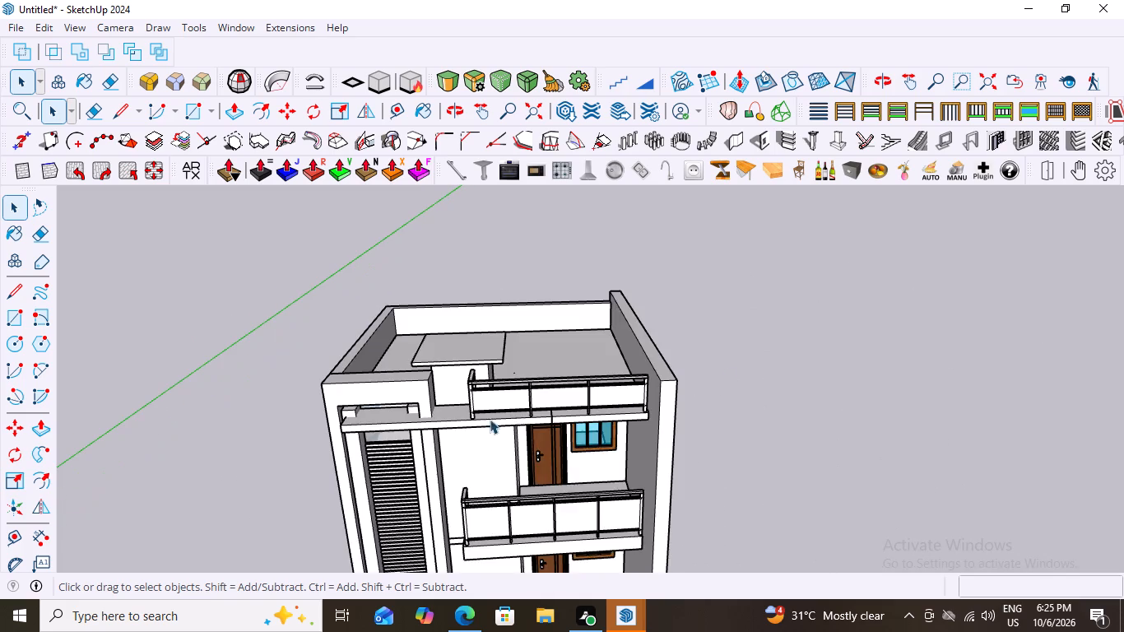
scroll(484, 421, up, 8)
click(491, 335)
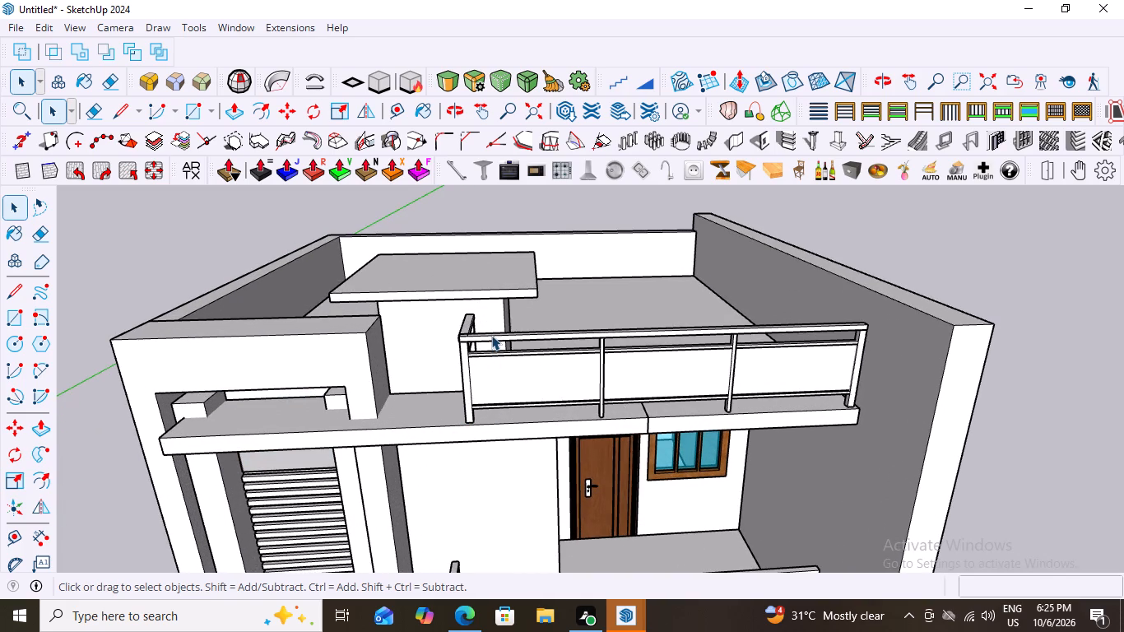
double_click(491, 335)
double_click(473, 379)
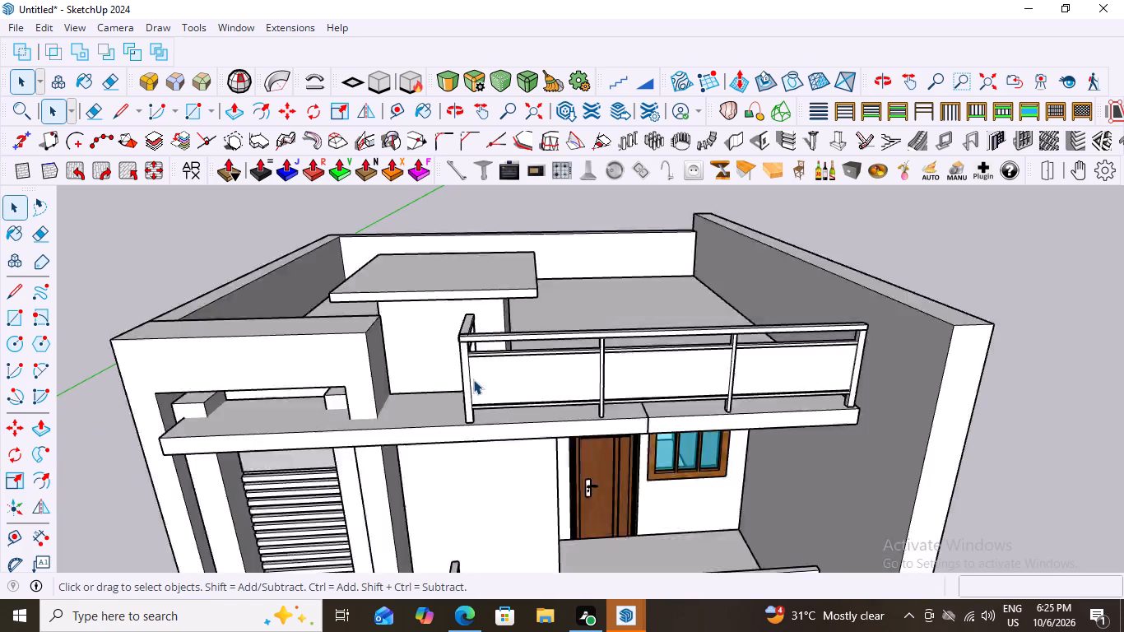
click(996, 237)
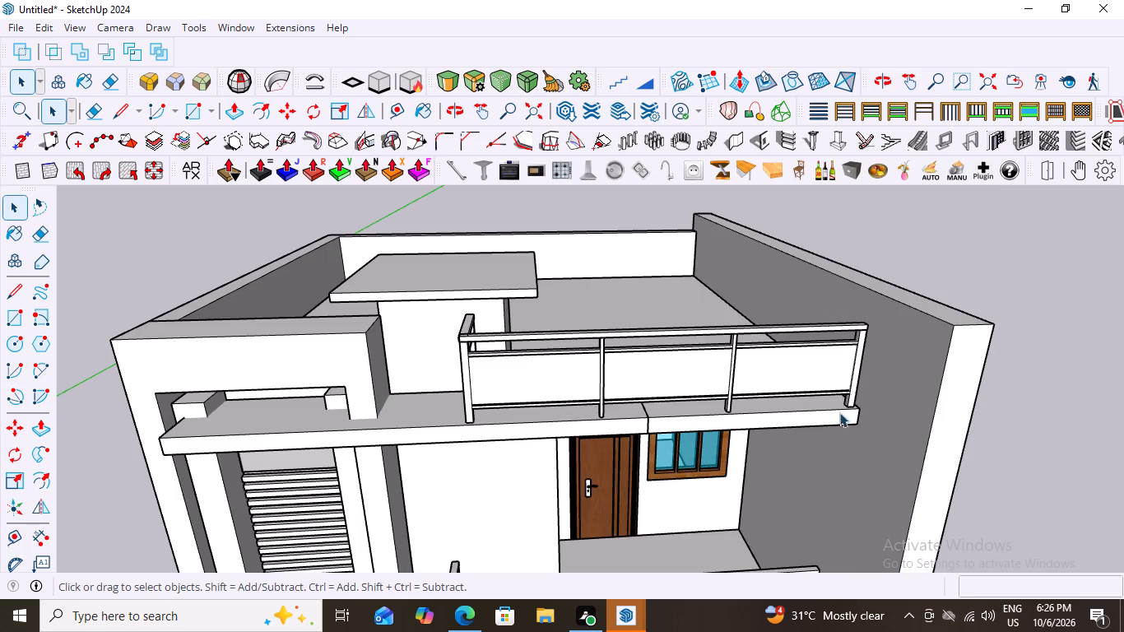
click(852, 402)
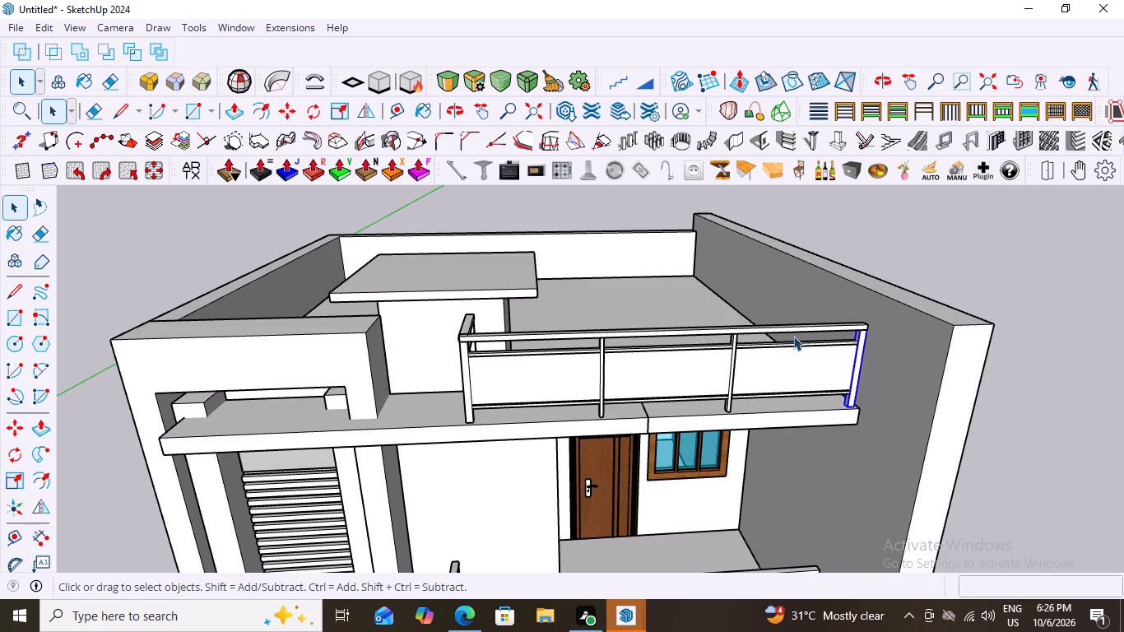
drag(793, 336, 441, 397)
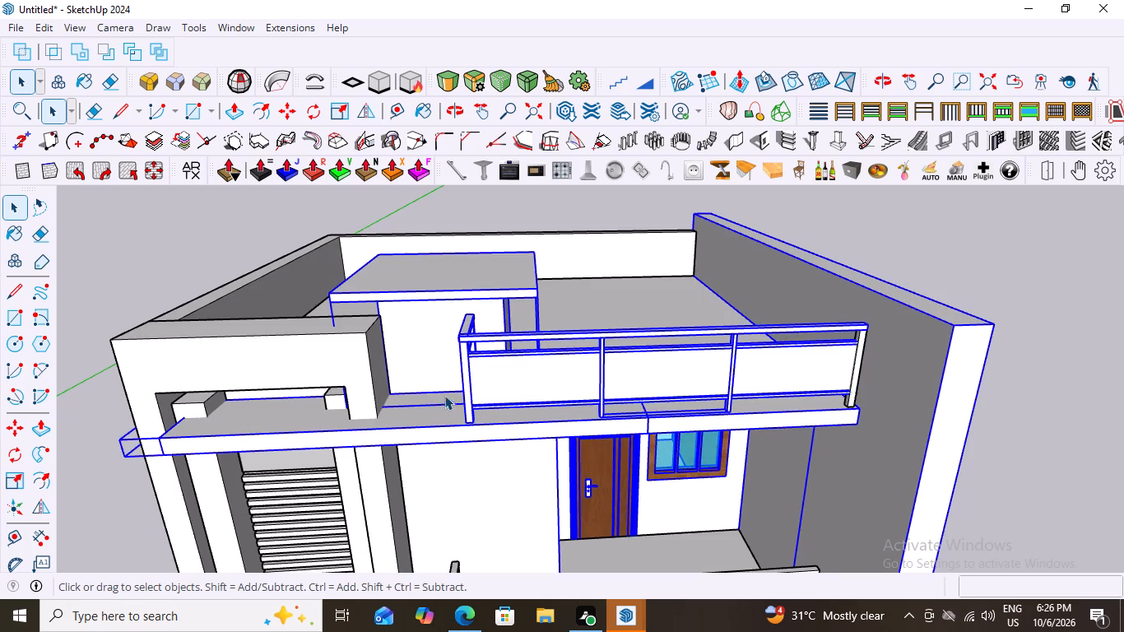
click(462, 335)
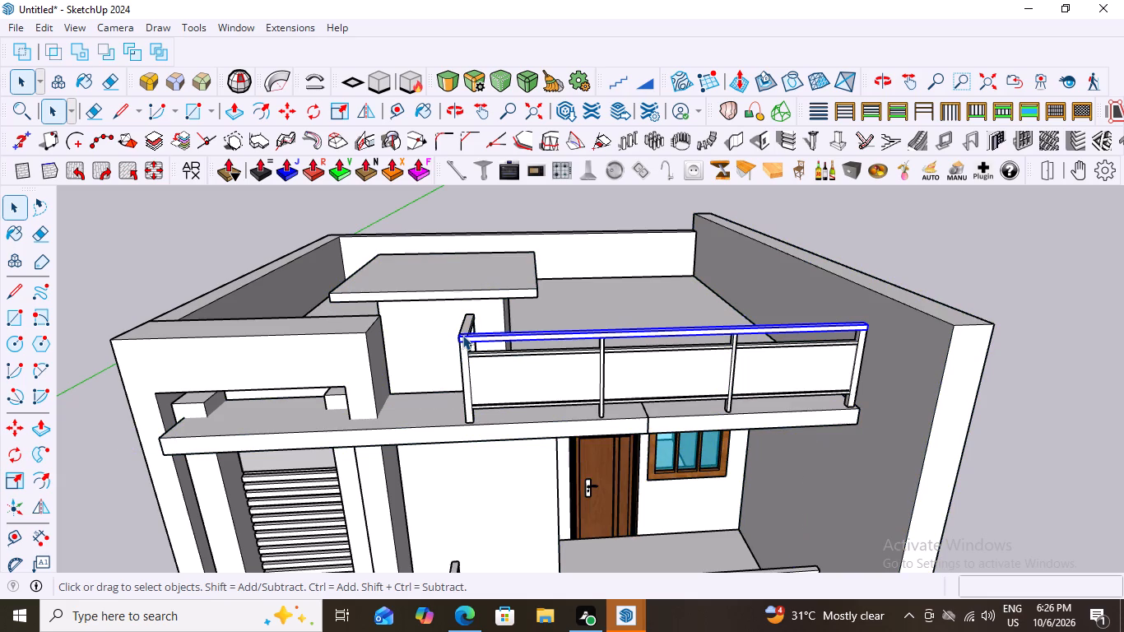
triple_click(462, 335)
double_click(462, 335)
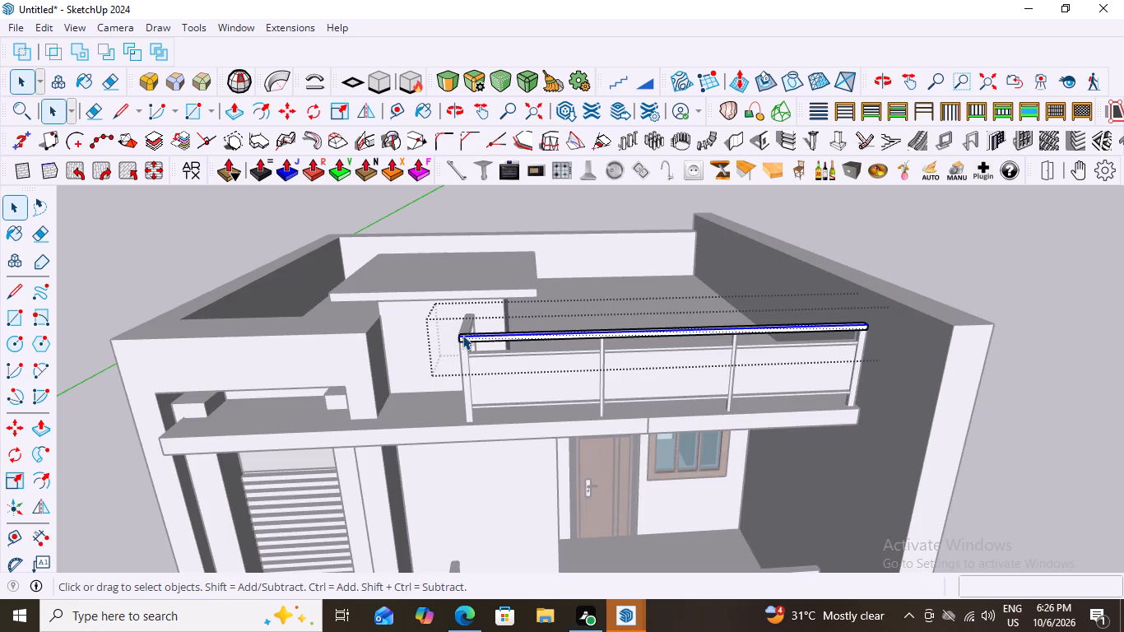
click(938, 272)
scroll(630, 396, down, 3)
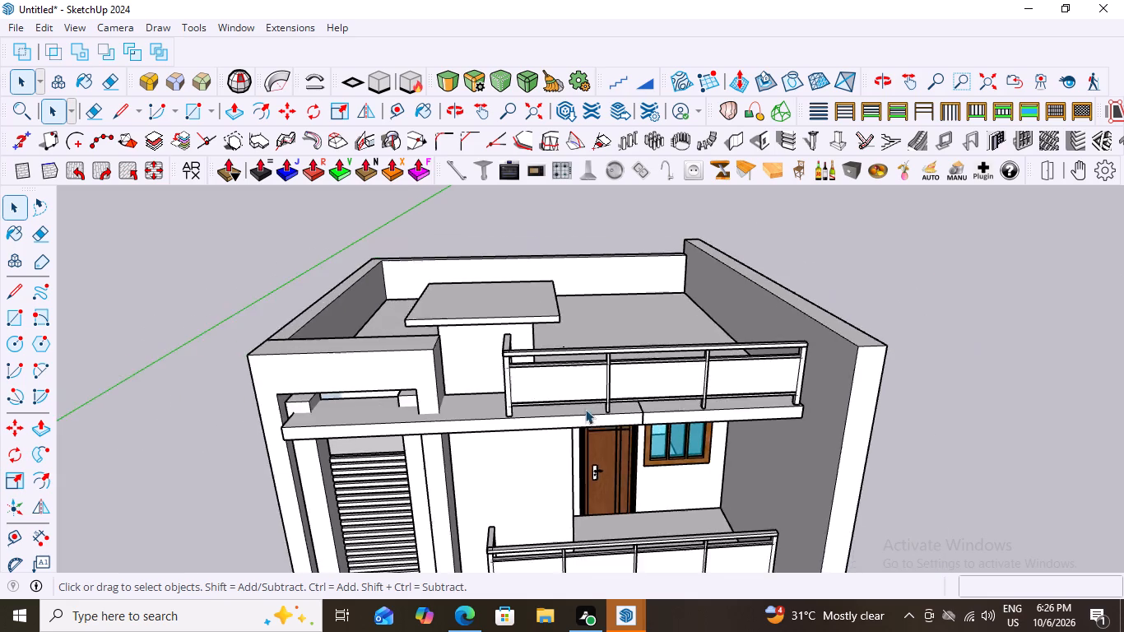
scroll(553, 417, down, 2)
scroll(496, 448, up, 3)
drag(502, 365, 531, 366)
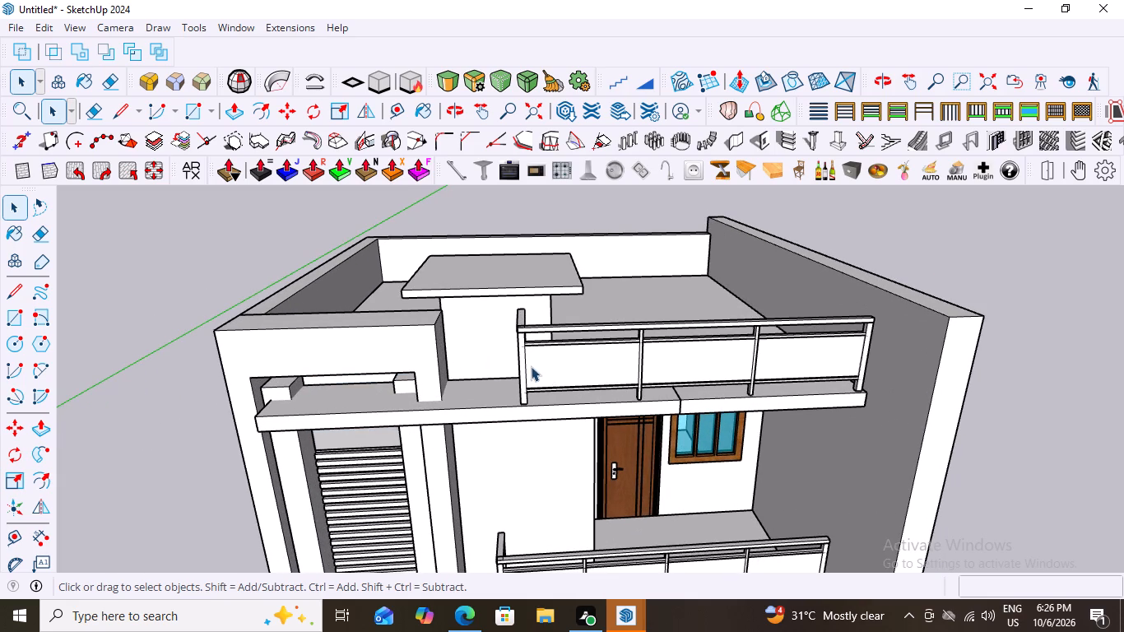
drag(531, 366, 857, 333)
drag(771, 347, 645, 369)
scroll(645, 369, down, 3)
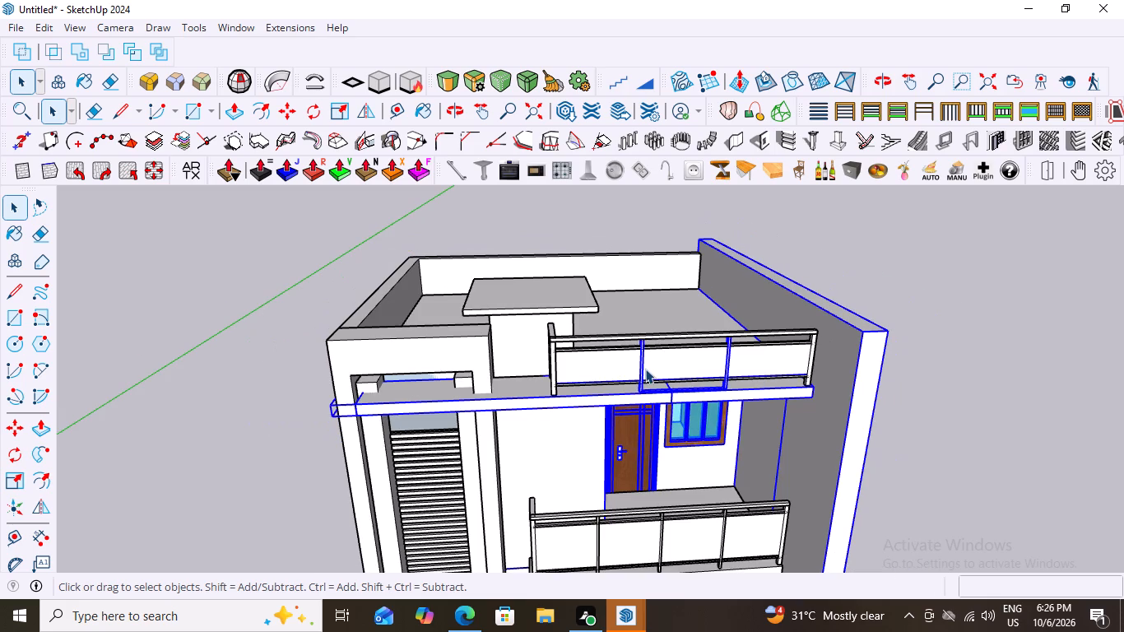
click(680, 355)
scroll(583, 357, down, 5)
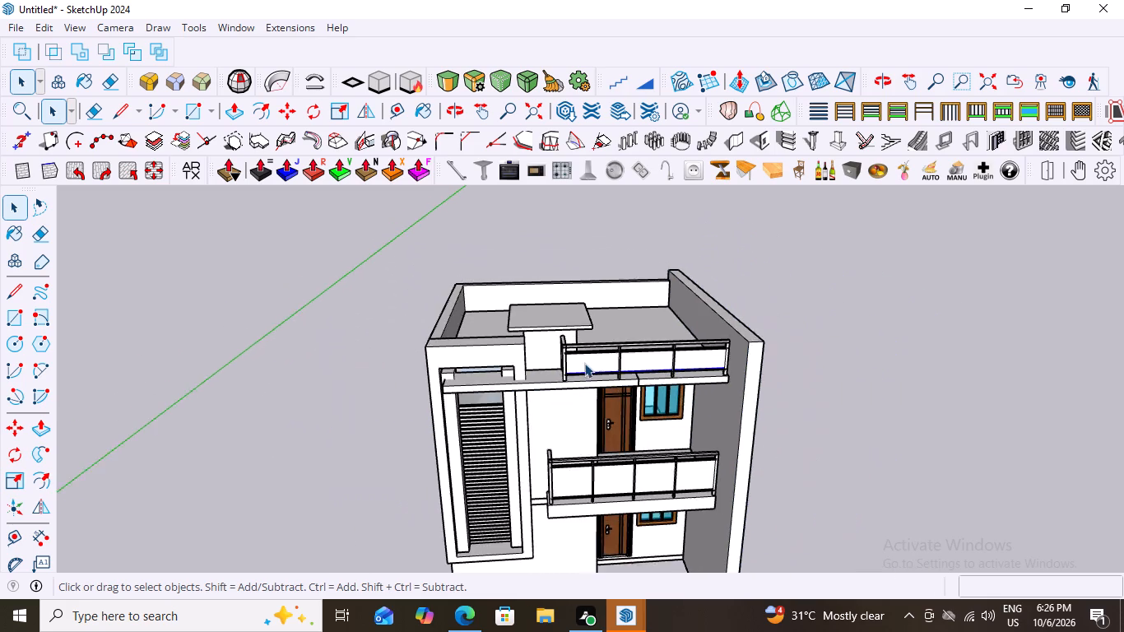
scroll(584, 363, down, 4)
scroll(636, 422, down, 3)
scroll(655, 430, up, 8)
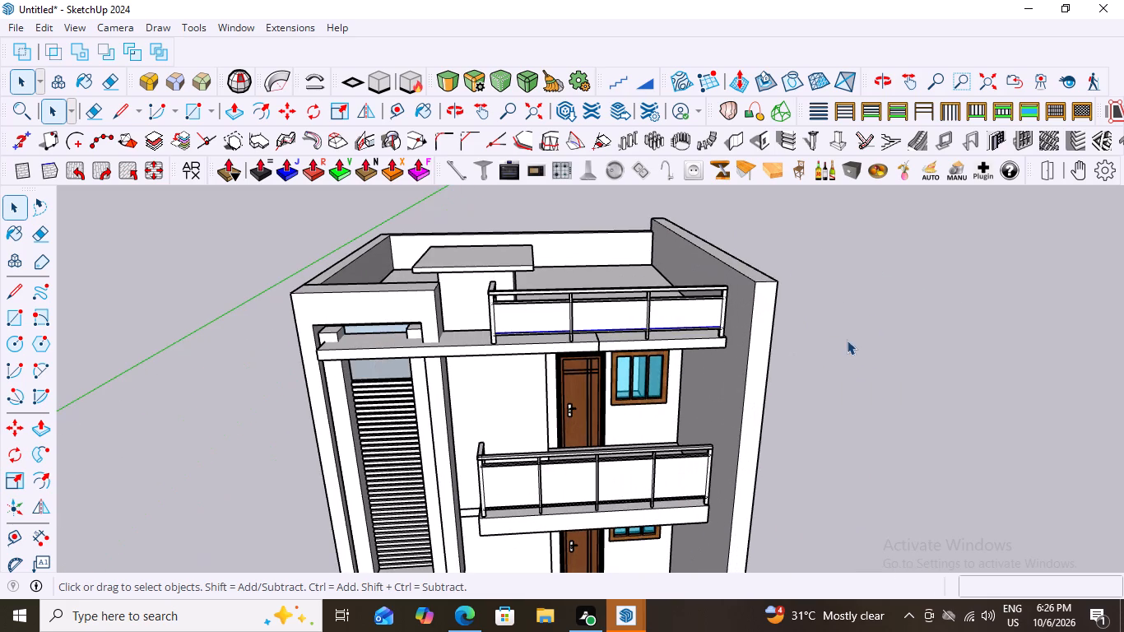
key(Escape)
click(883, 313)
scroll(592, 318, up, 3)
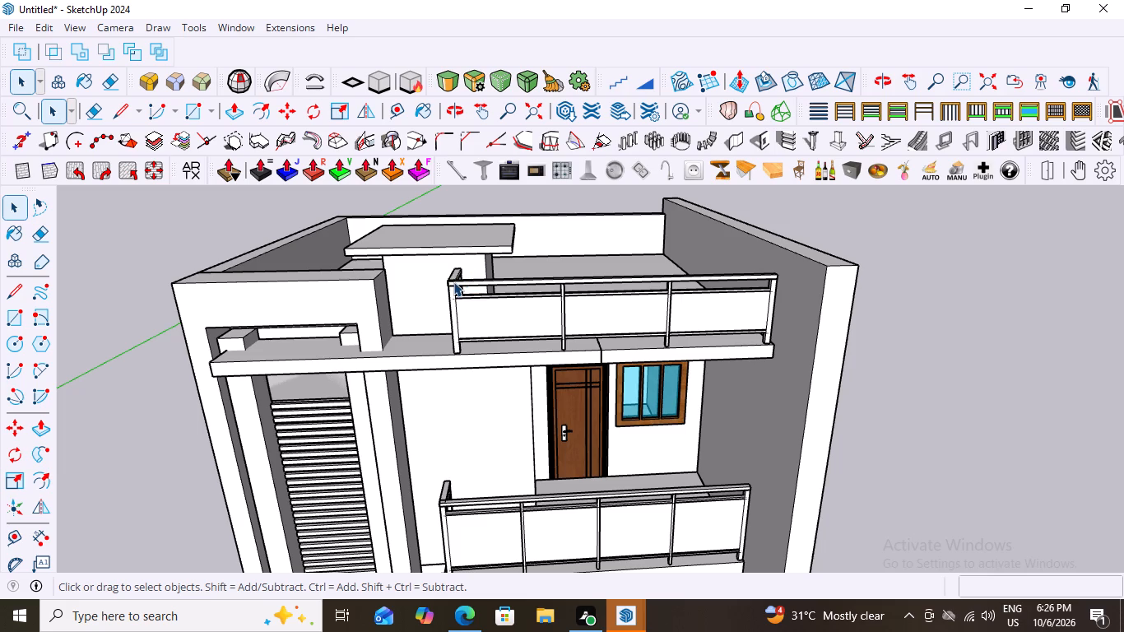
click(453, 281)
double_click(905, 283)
Examine the whole house from the front, below and above, including the first-floor balcony, ground-floor entrance and projecting side wall.
scroll(564, 351, down, 10)
middle_drag(652, 421, 546, 309)
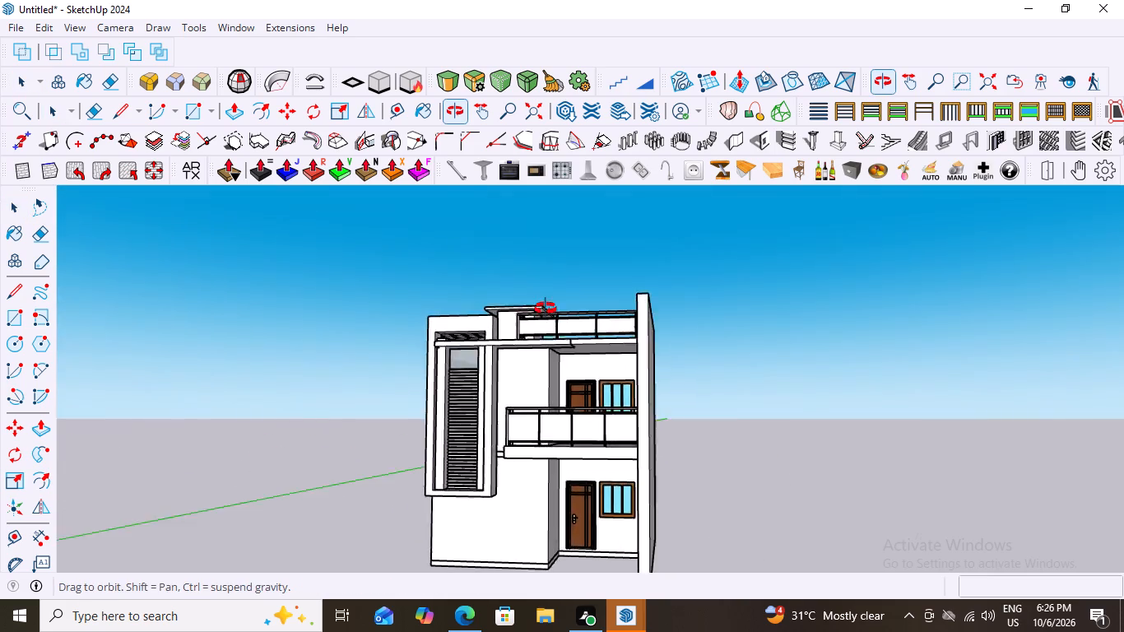
middle_drag(546, 309, 871, 339)
middle_drag(839, 412, 595, 398)
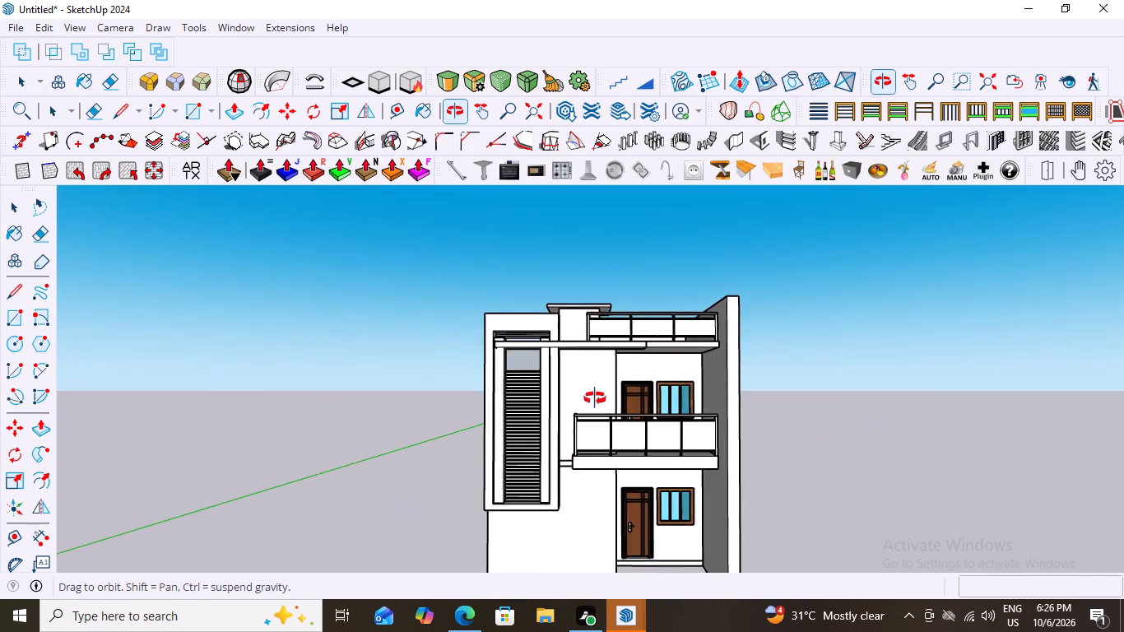
middle_drag(595, 398, 599, 397)
scroll(629, 392, up, 1)
scroll(631, 390, down, 8)
middle_drag(657, 467, 659, 541)
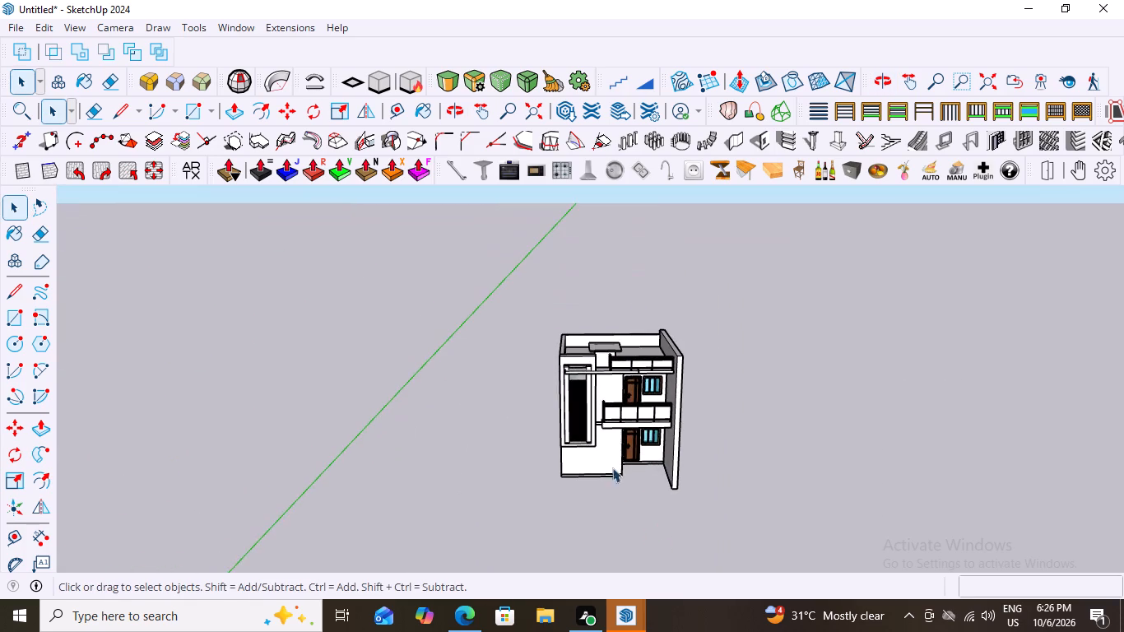
scroll(597, 444, up, 11)
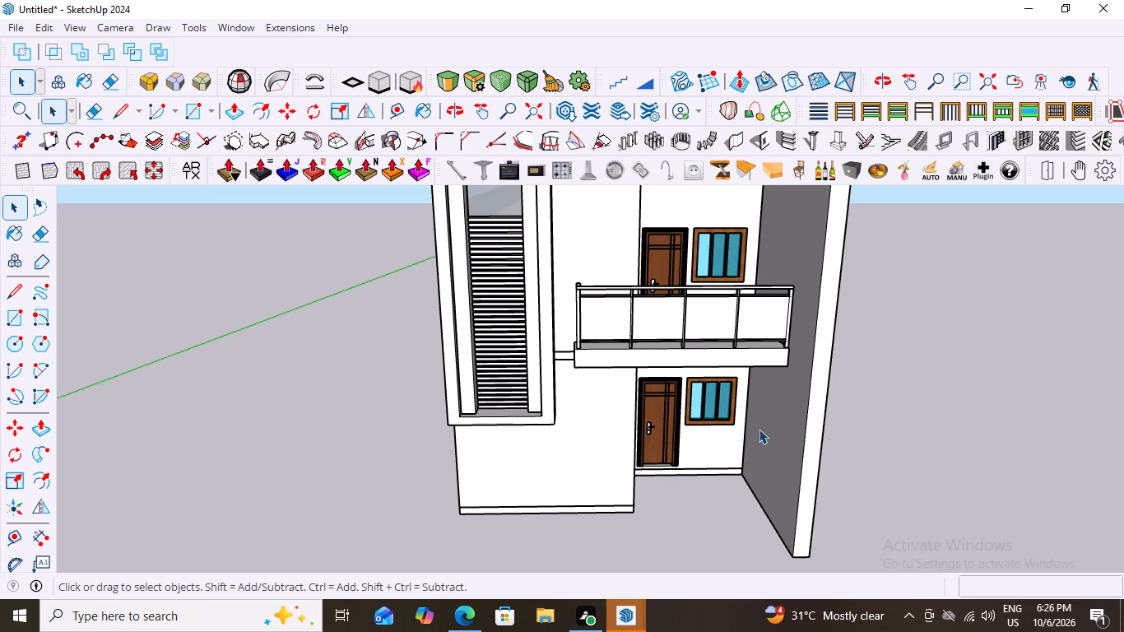
middle_drag(757, 423, 733, 302)
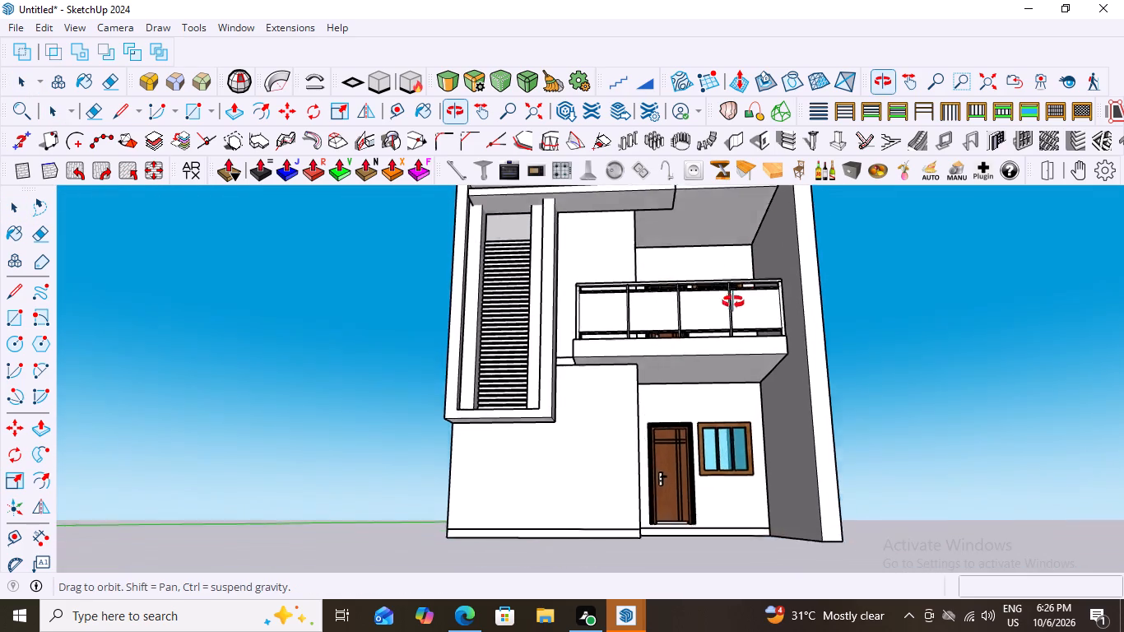
middle_drag(733, 302, 704, 339)
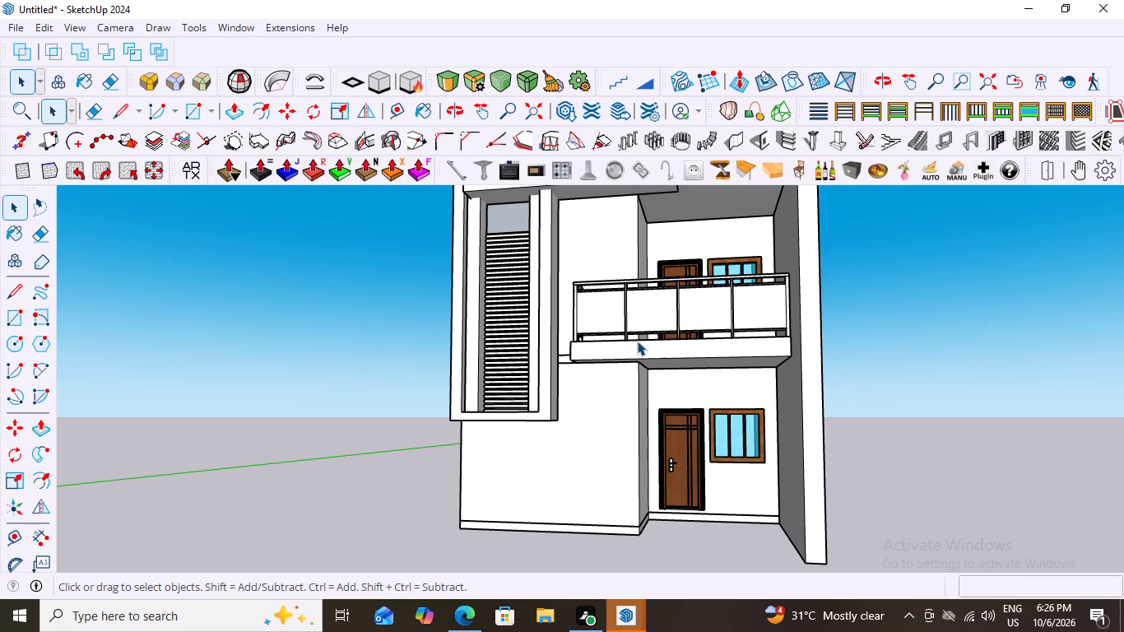
middle_drag(724, 338, 818, 420)
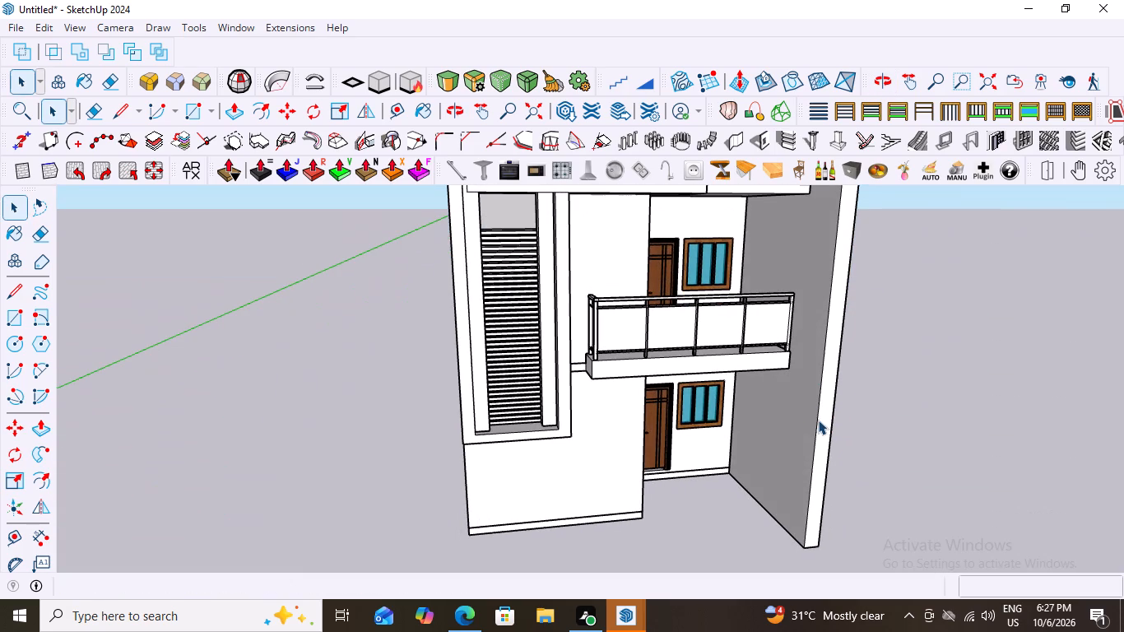
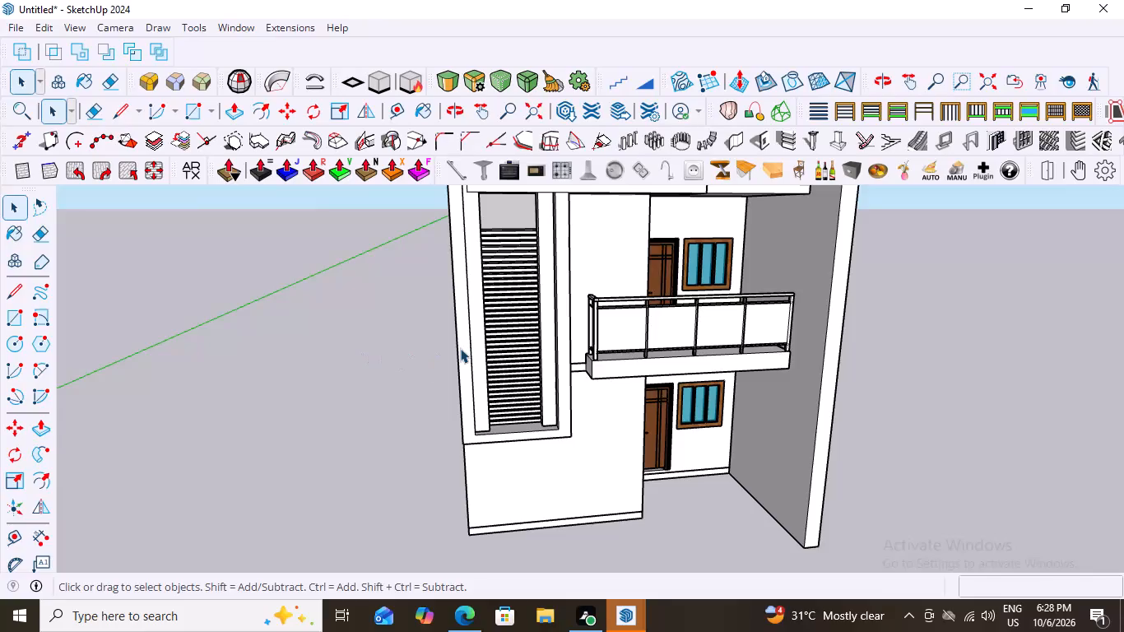
Examine the whole house from the front, side and above, including the roof terrace, balconies and ground-floor entrance.
scroll(460, 348, down, 9)
scroll(601, 331, up, 3)
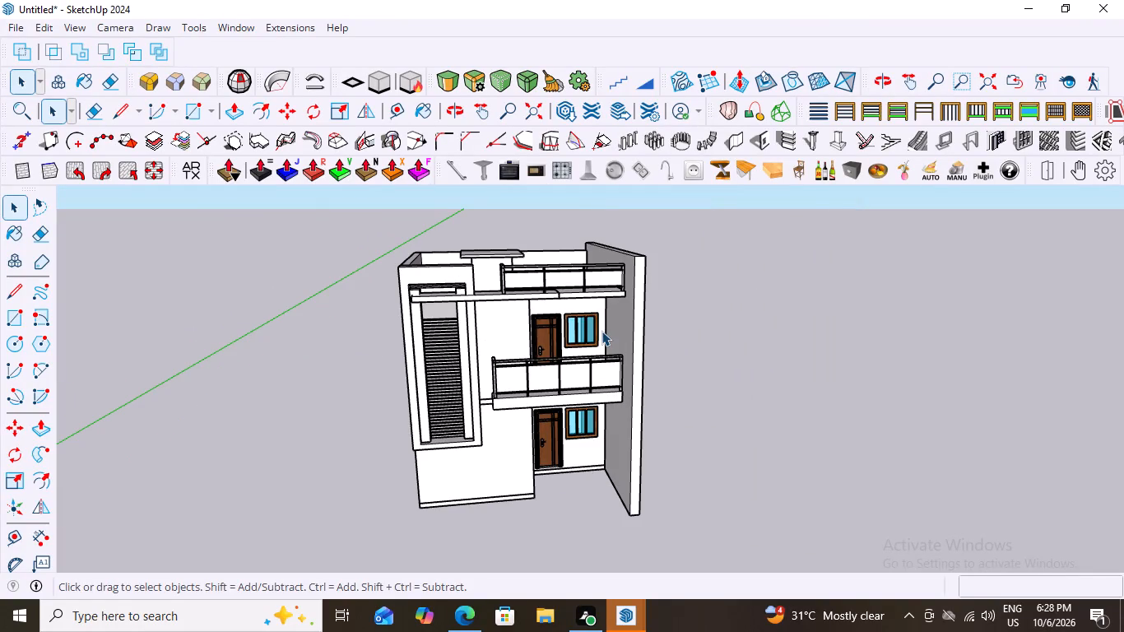
middle_drag(604, 349, 552, 339)
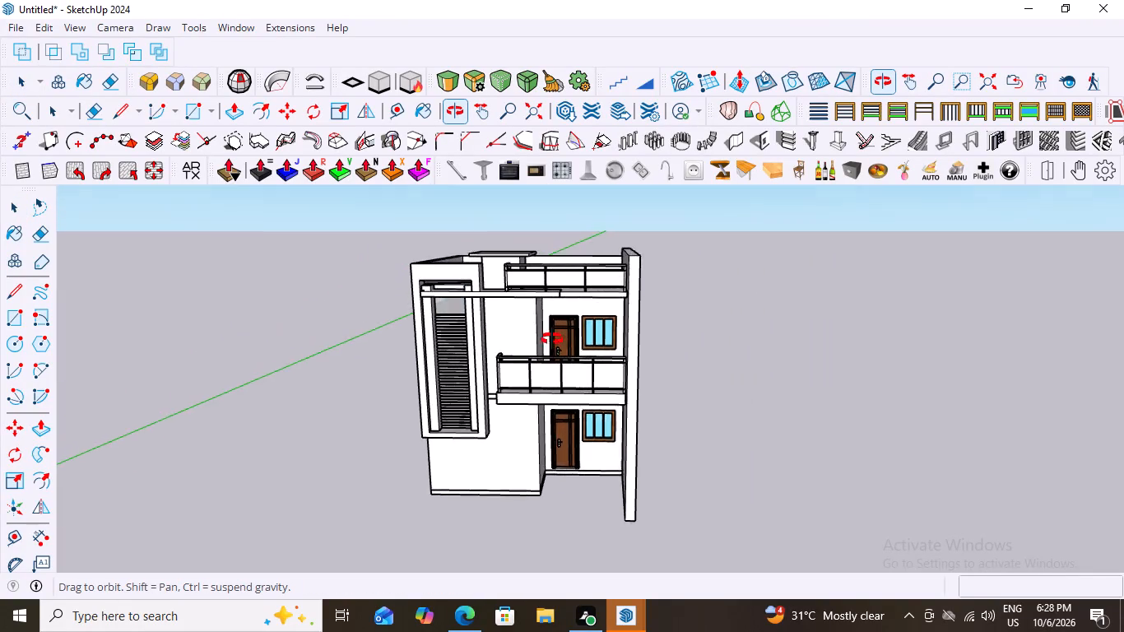
middle_drag(552, 339, 595, 339)
scroll(516, 247, up, 5)
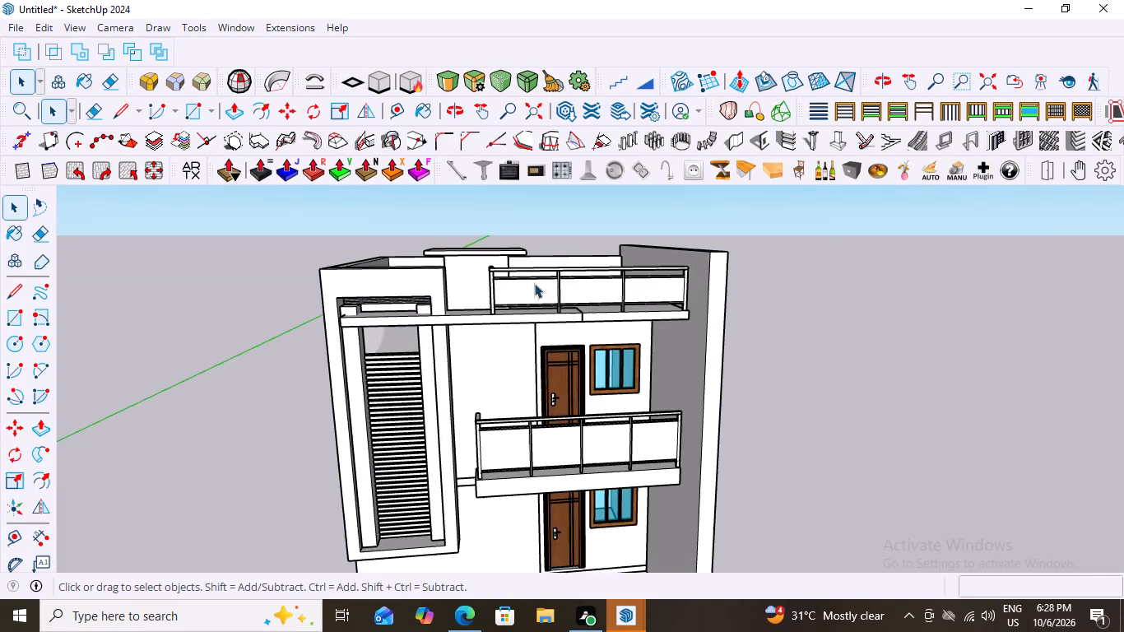
middle_drag(618, 311, 718, 490)
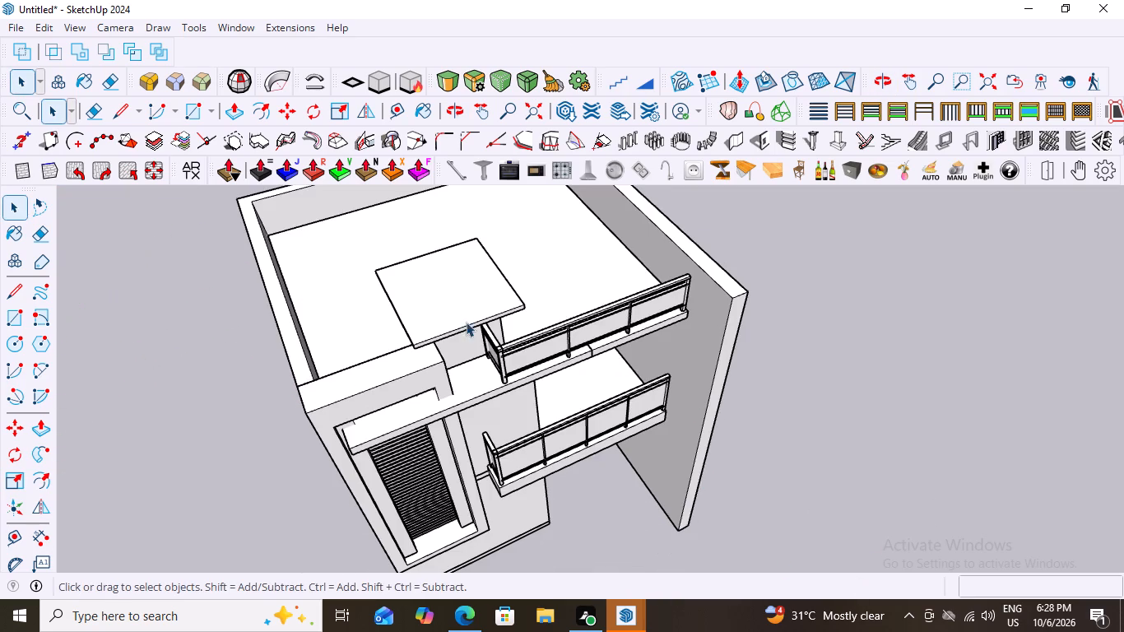
scroll(450, 315, down, 2)
middle_drag(573, 356, 476, 220)
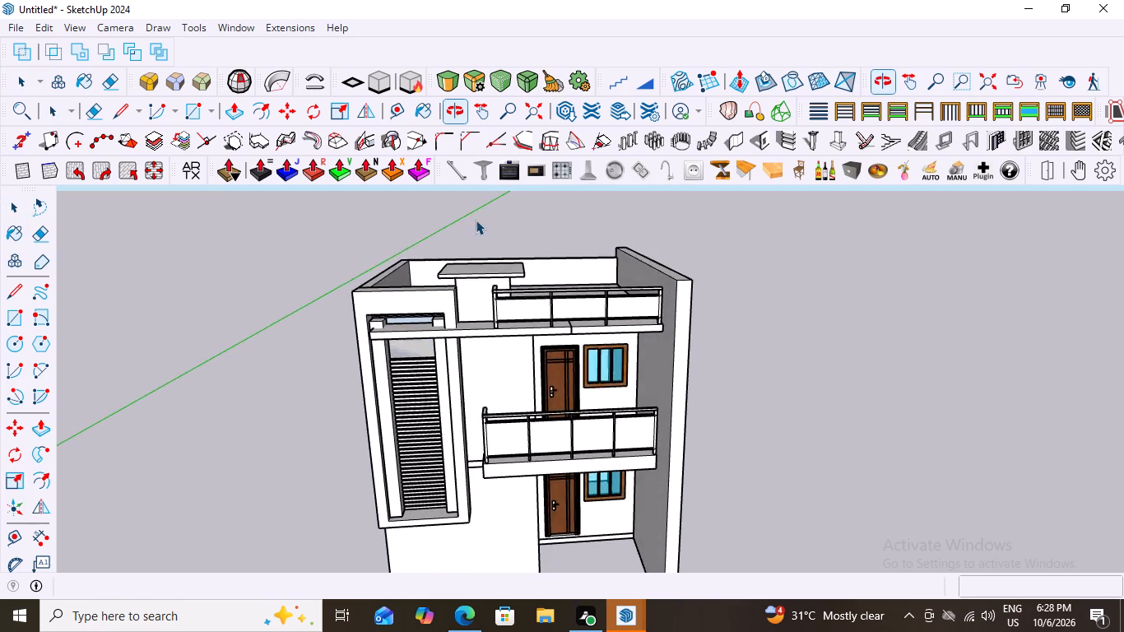
scroll(476, 234, down, 4)
scroll(450, 527, up, 4)
scroll(497, 460, down, 5)
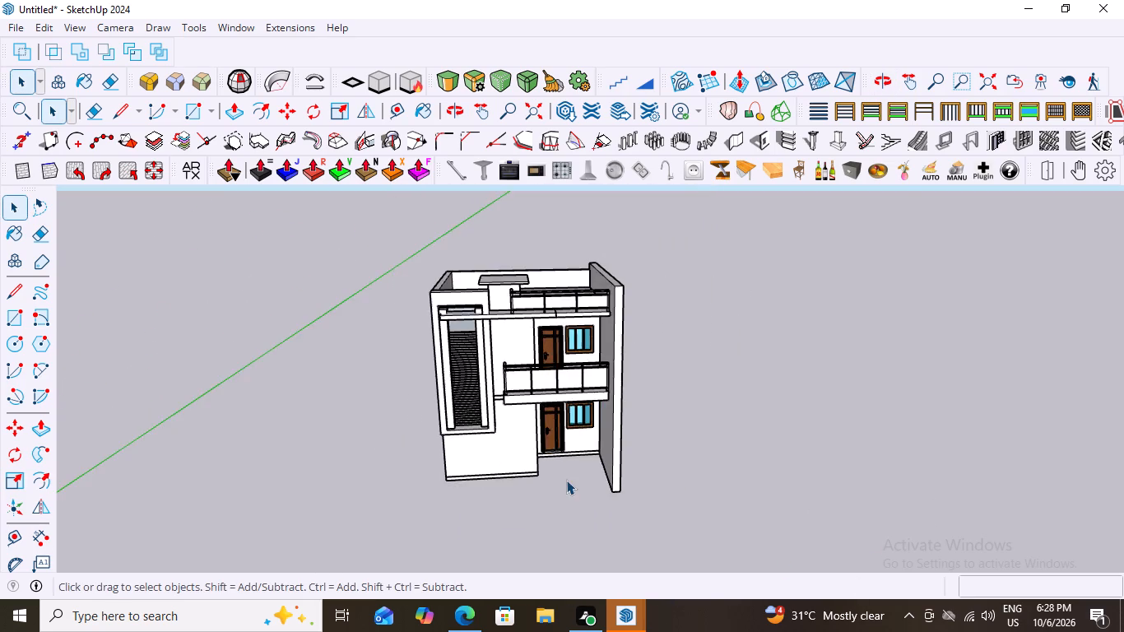
middle_drag(561, 479, 521, 444)
scroll(555, 366, up, 4)
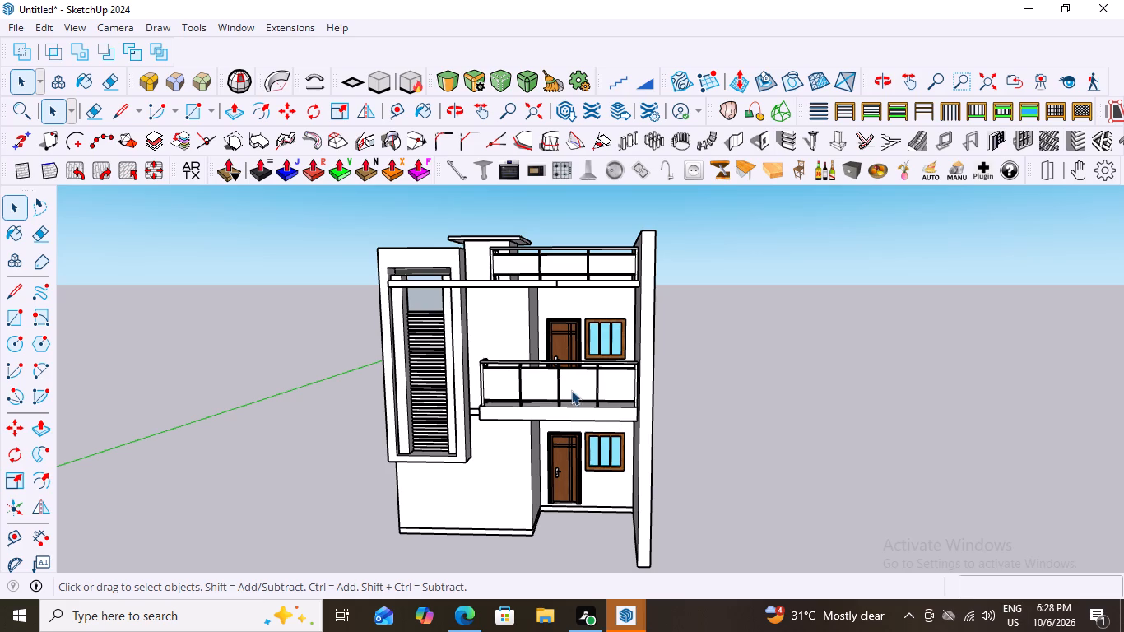
scroll(573, 392, down, 3)
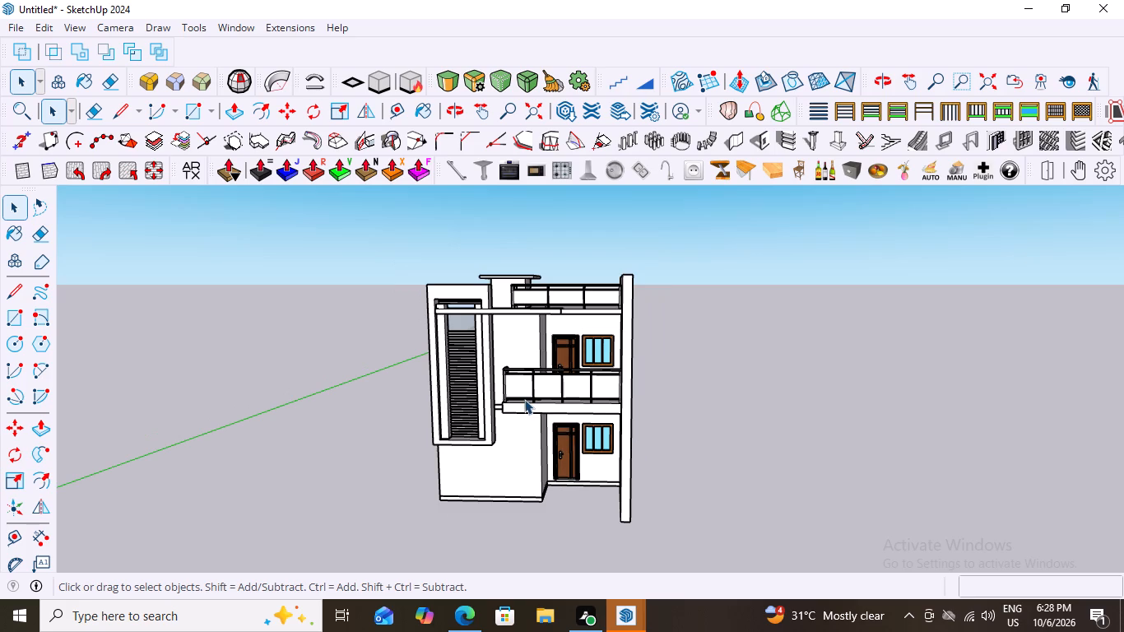
scroll(524, 398, up, 2)
middle_drag(544, 386, 760, 351)
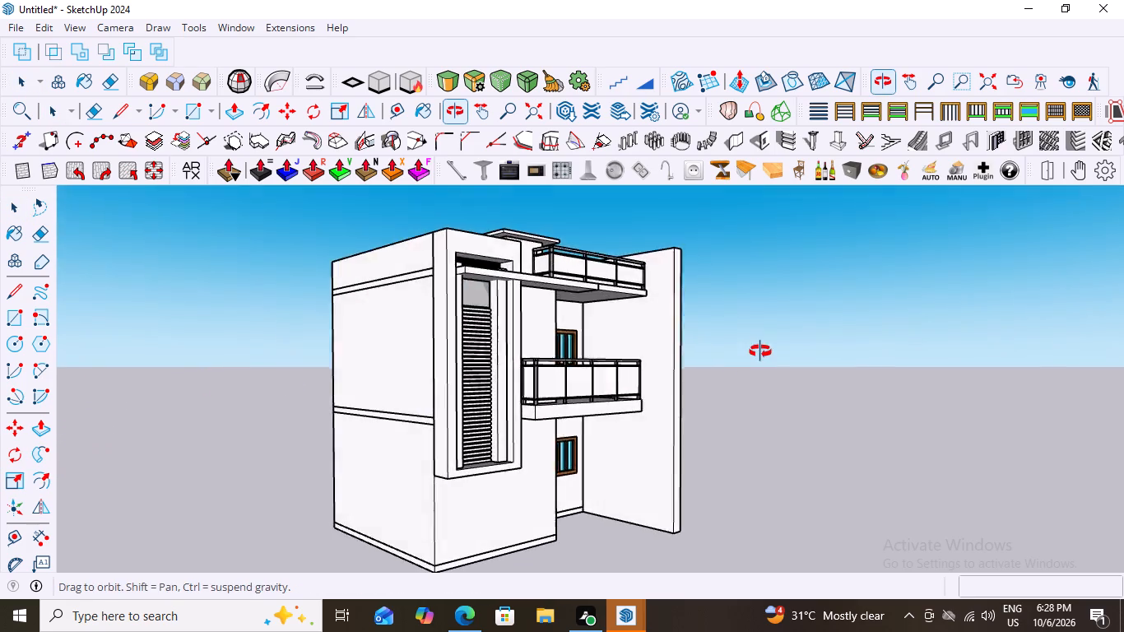
middle_drag(760, 351, 583, 411)
scroll(620, 476, up, 2)
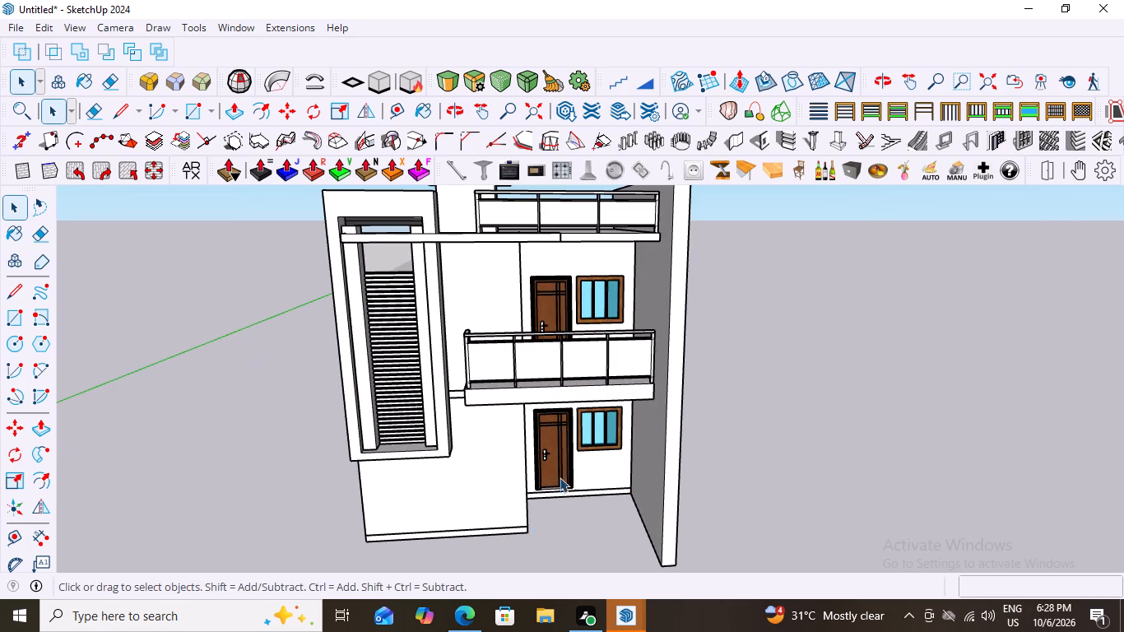
scroll(560, 477, down, 6)
scroll(525, 556, up, 3)
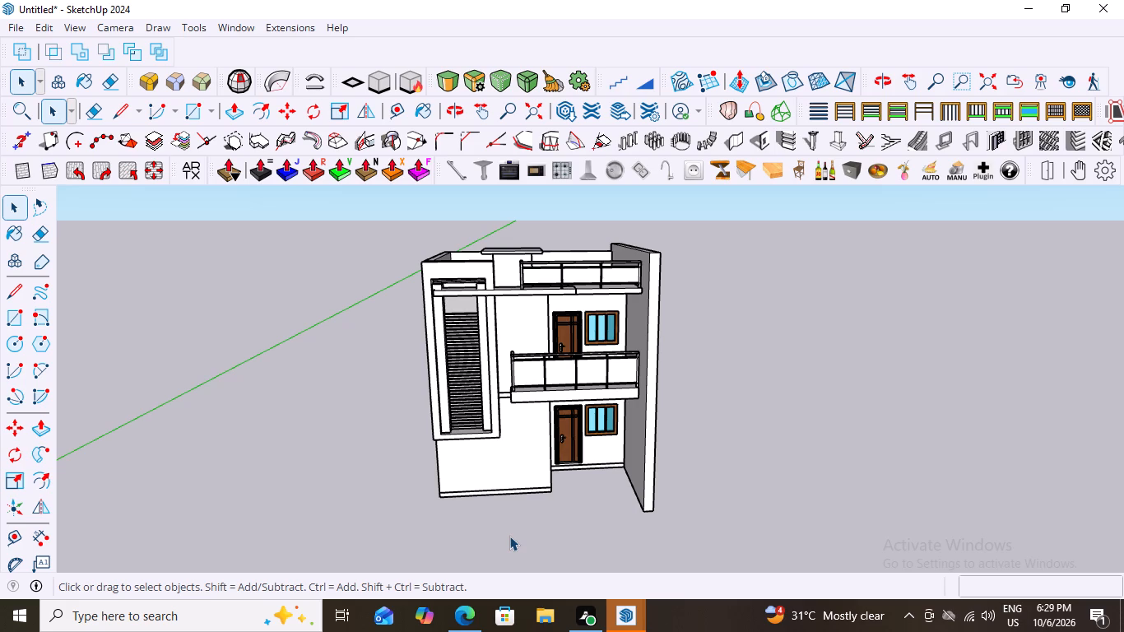
Draw a ground rectangle of about 11' 4" by 8' 9" from the entrance recess's inner corner to the projecting side wall's front corner.
key(r)
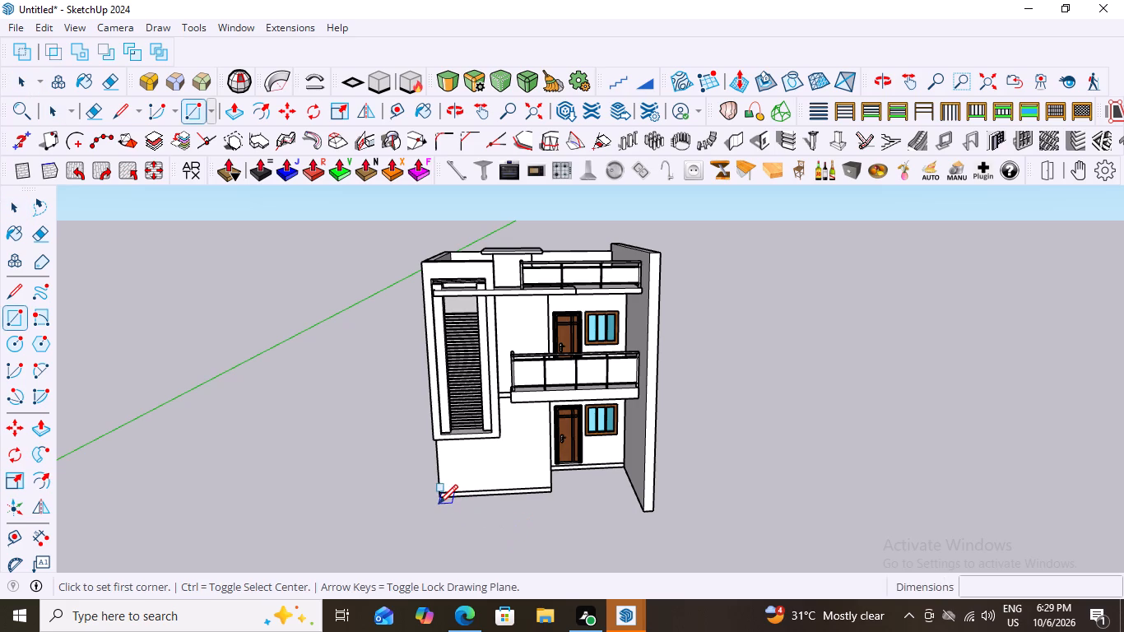
click(439, 504)
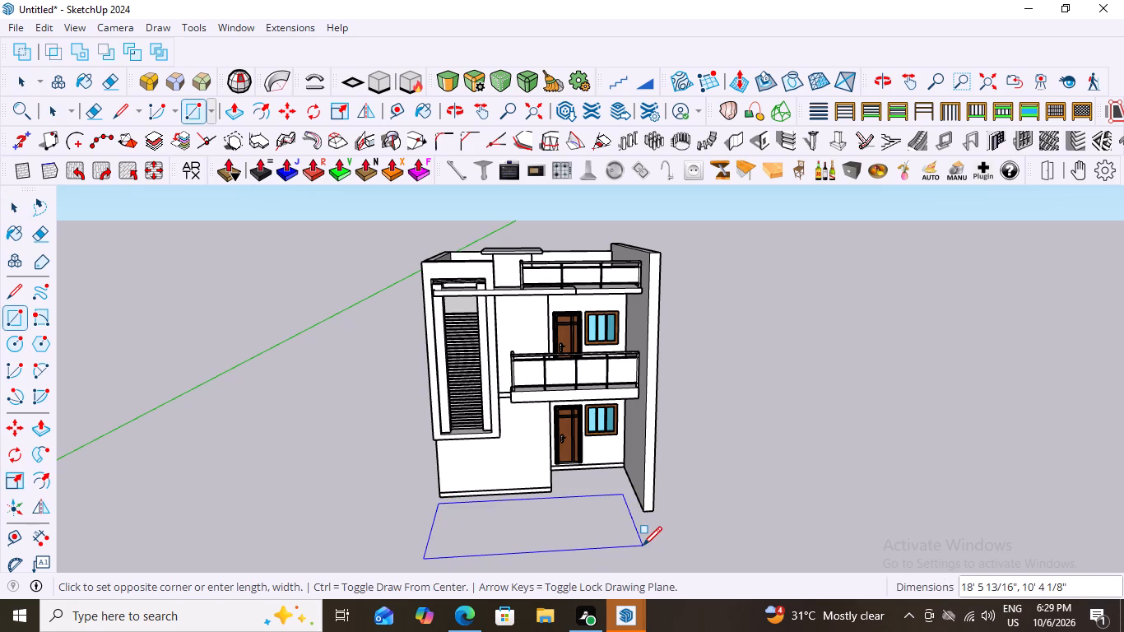
key(Escape)
scroll(473, 508, up, 6)
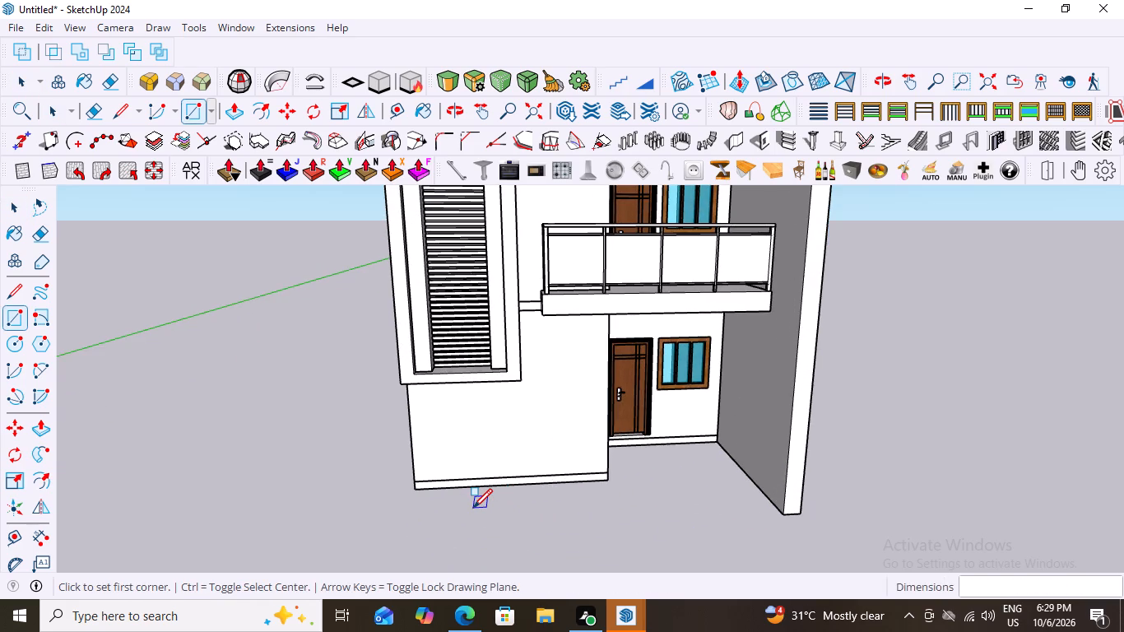
scroll(473, 508, down, 3)
scroll(651, 453, up, 5)
middle_drag(612, 486, 571, 500)
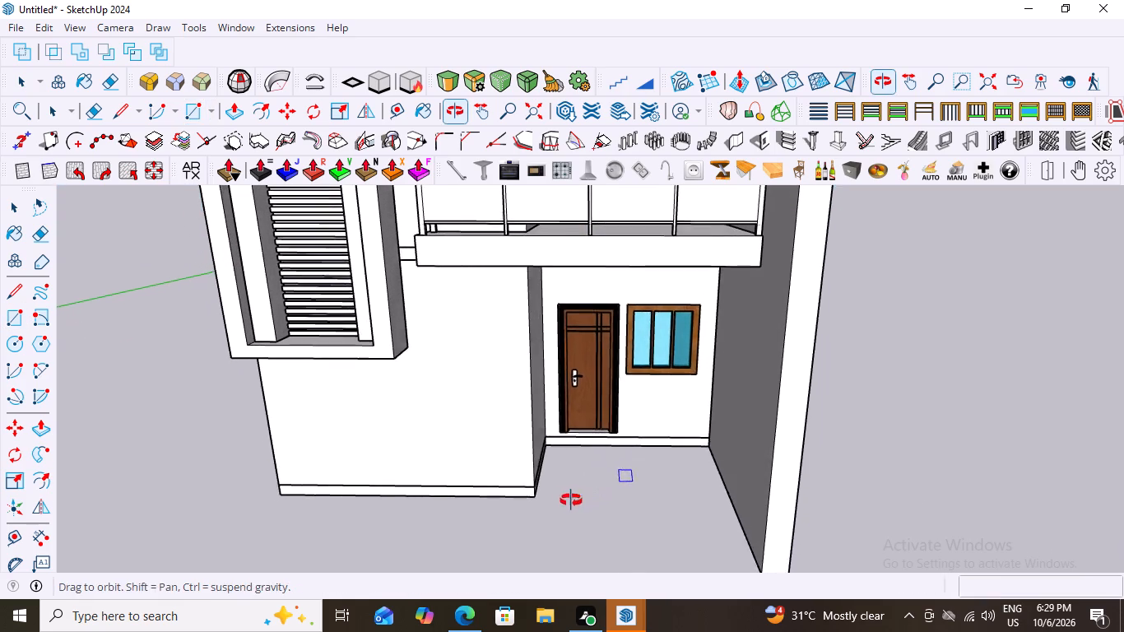
middle_drag(571, 500, 568, 500)
scroll(562, 465, up, 7)
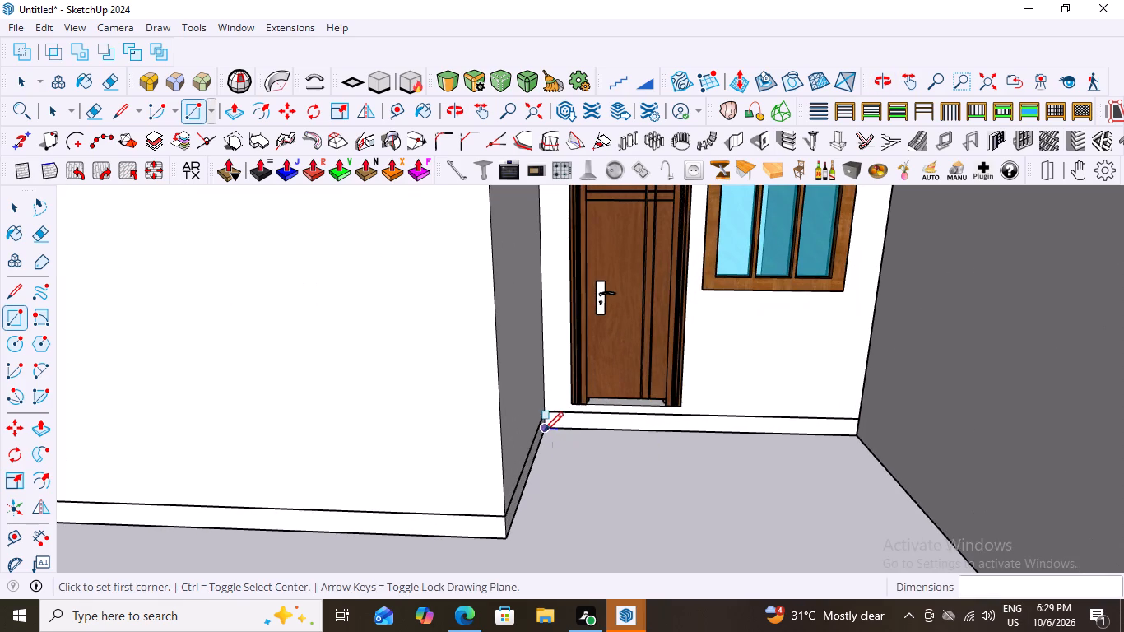
click(544, 430)
scroll(684, 439, down, 10)
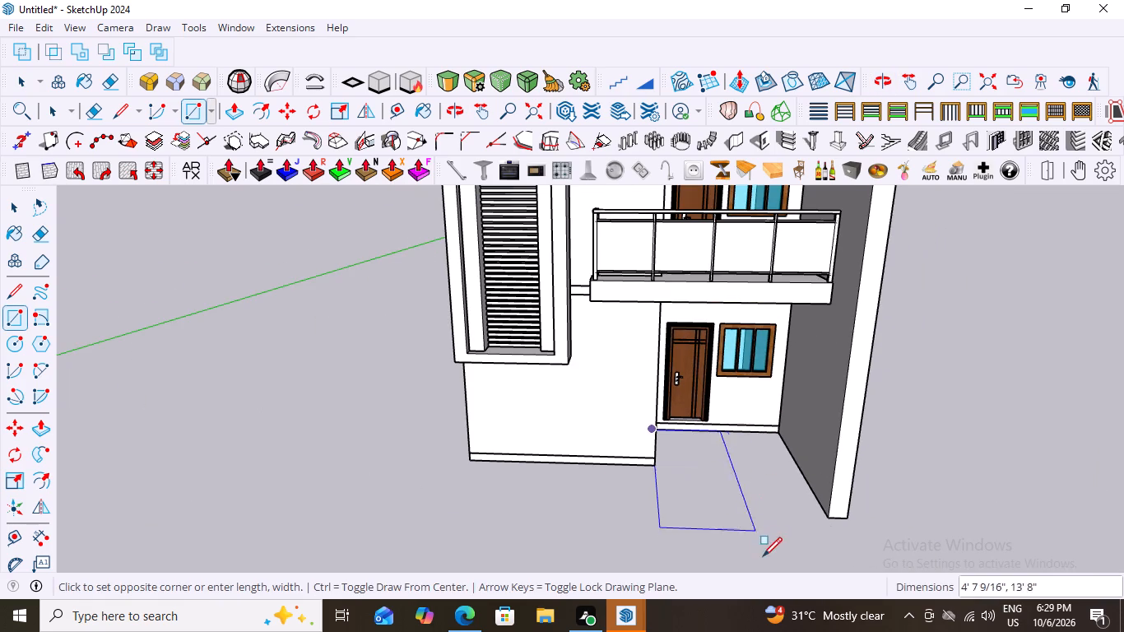
click(825, 519)
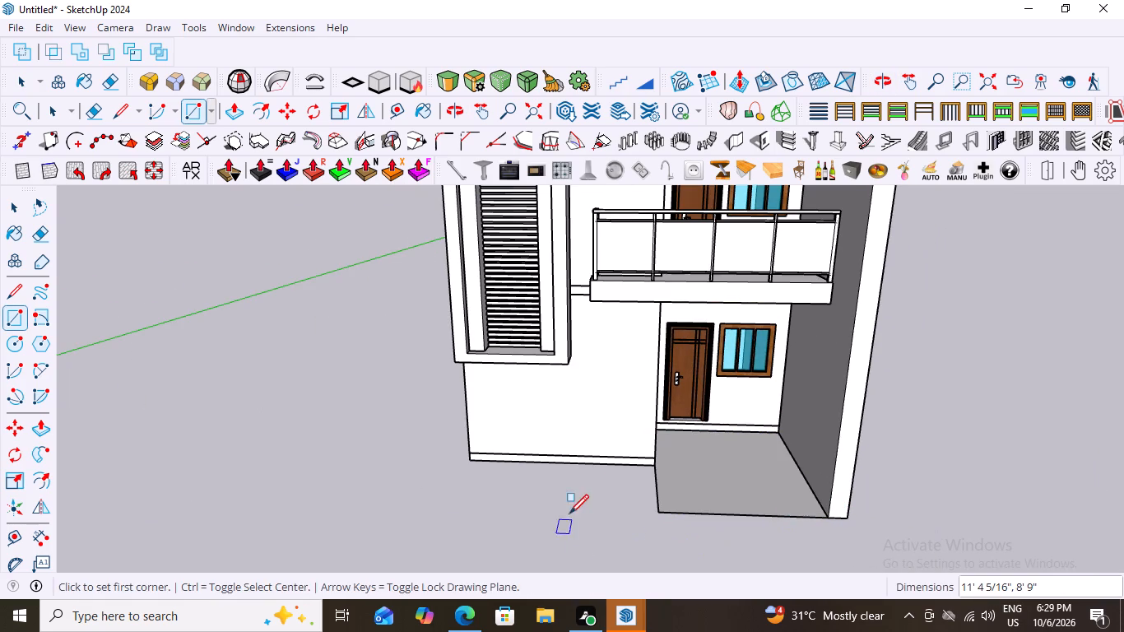
Draw an adjoining ground rectangle, 11' 6" by about 5' 7", along the base of the front wall below the louvred window.
click(653, 467)
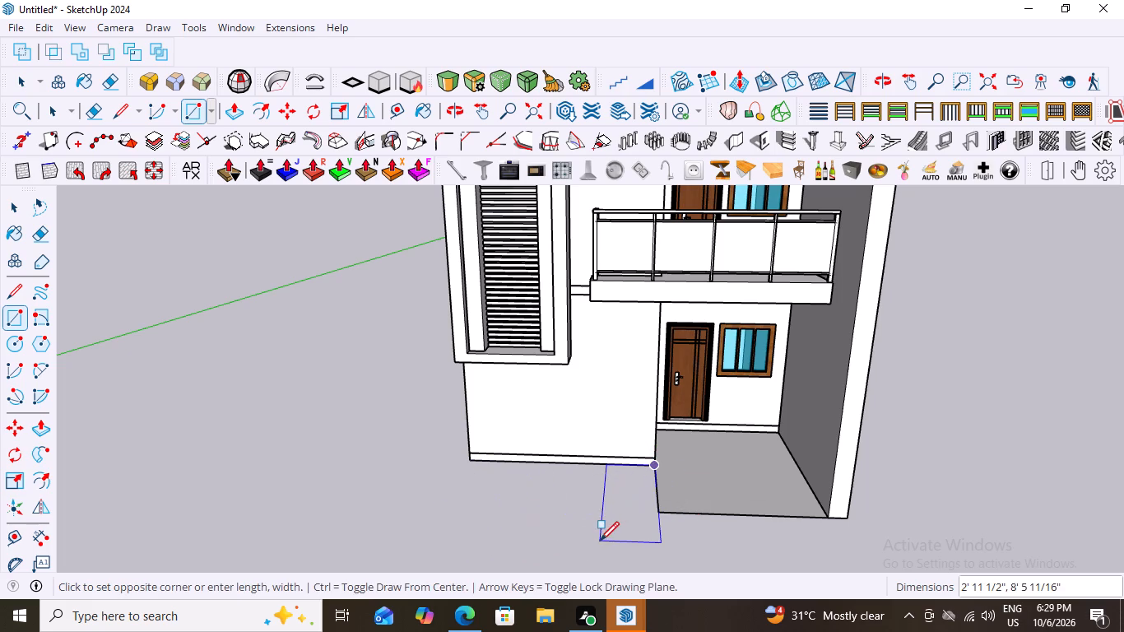
key(Escape)
scroll(452, 463, up, 3)
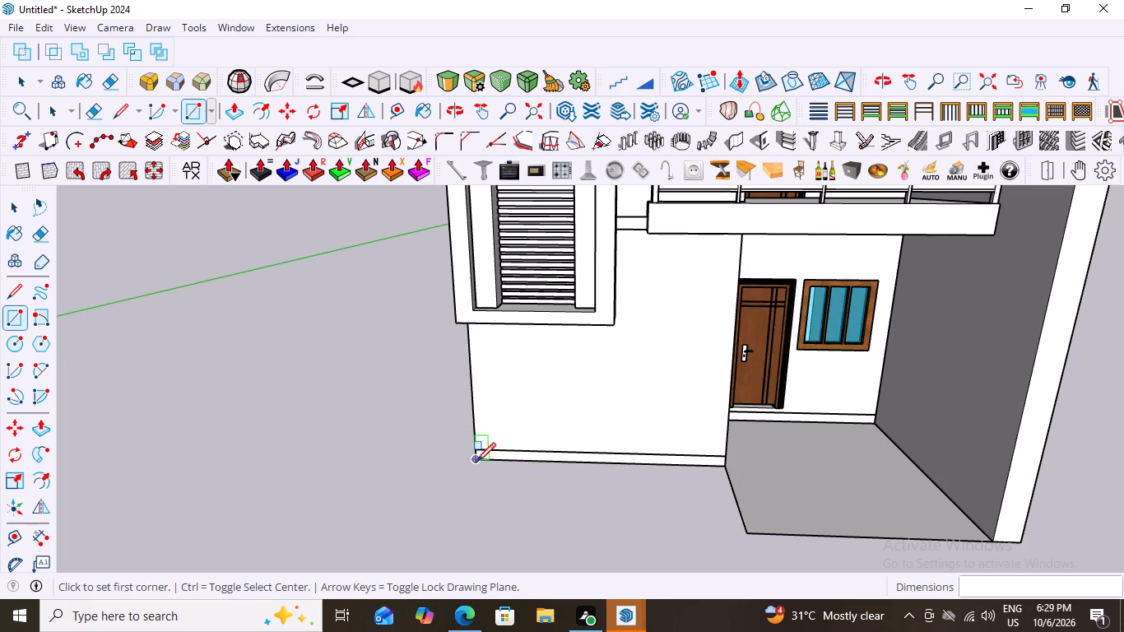
click(475, 462)
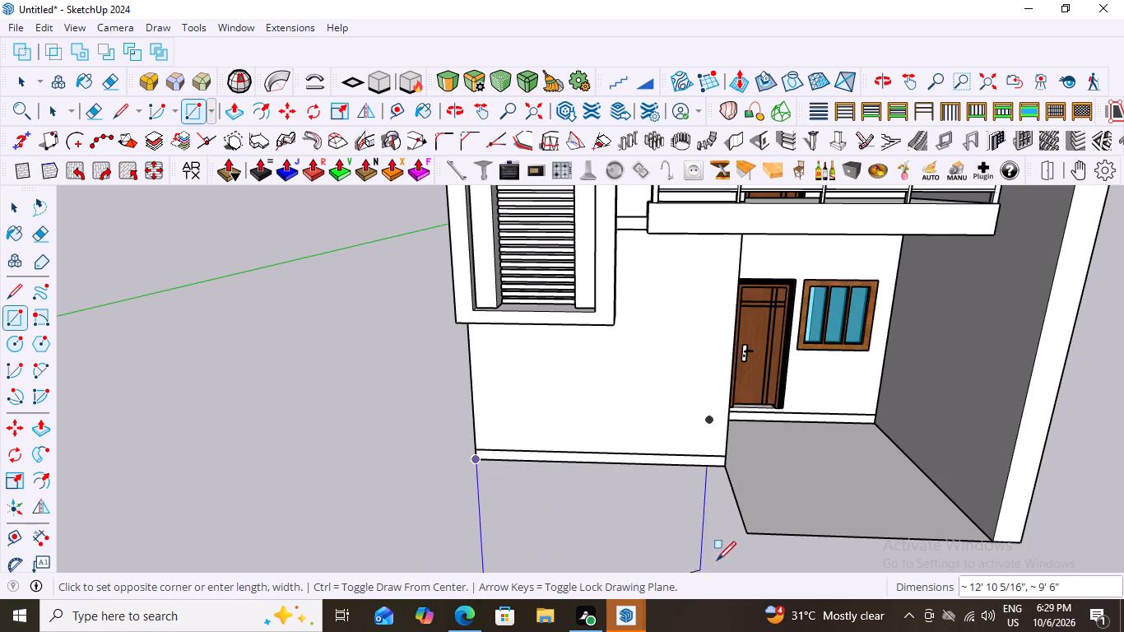
click(742, 534)
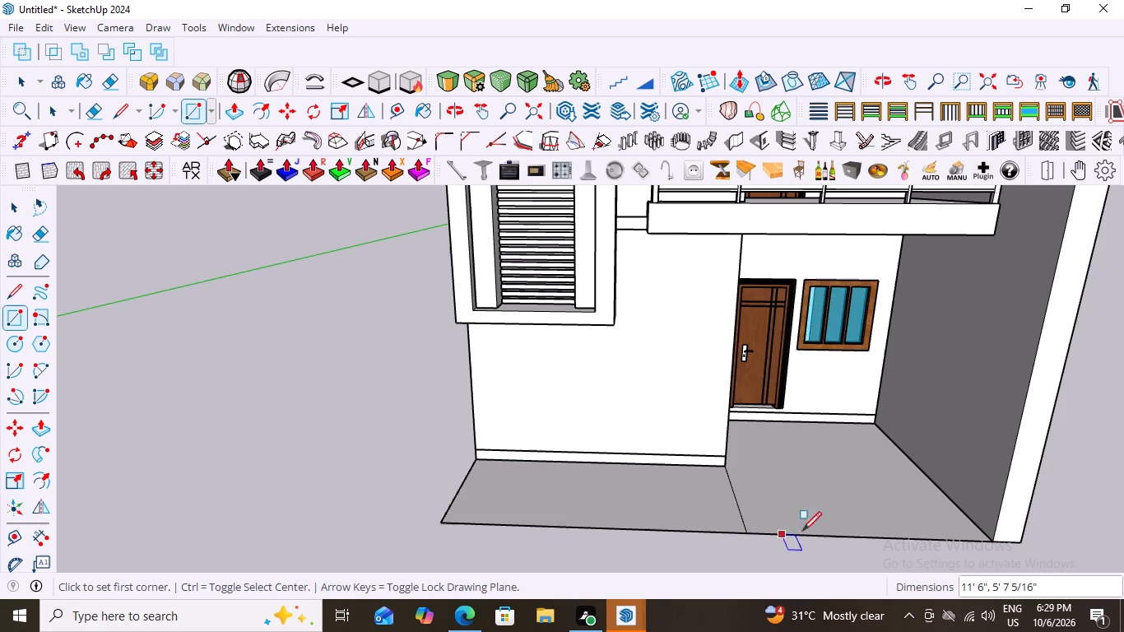
Delete the edge dividing the two ground rectangles to merge them into one floor face.
key(space)
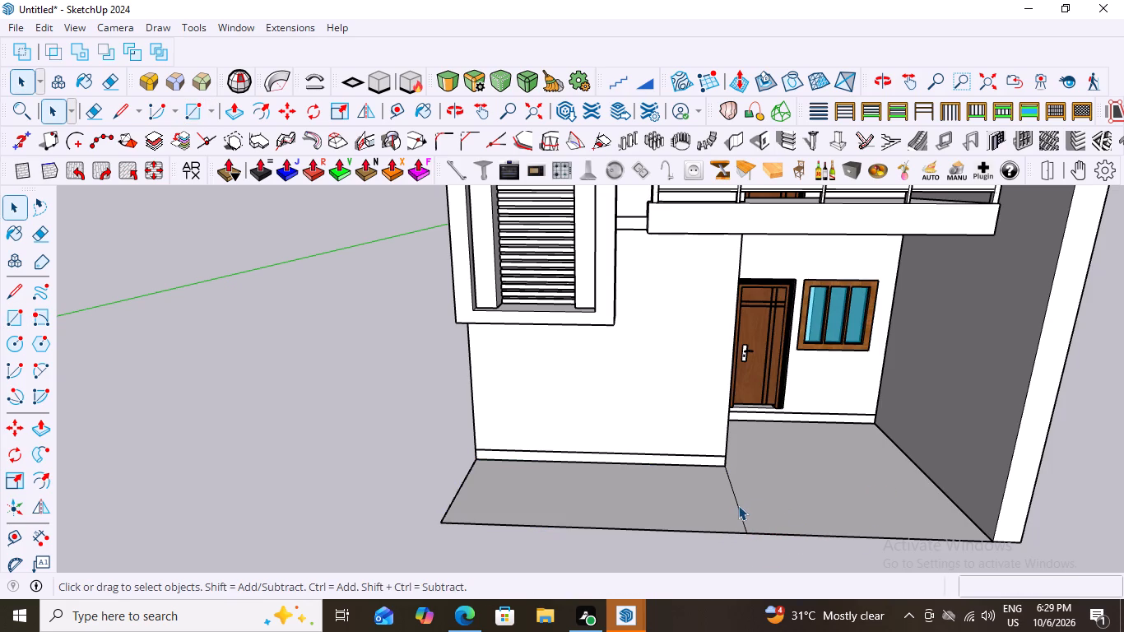
click(738, 505)
key(Delete)
Examine the merged front ground floor against the house from below and from the front, with the floor face selected.
scroll(460, 418, down, 7)
scroll(792, 476, down, 1)
middle_drag(649, 482, 633, 239)
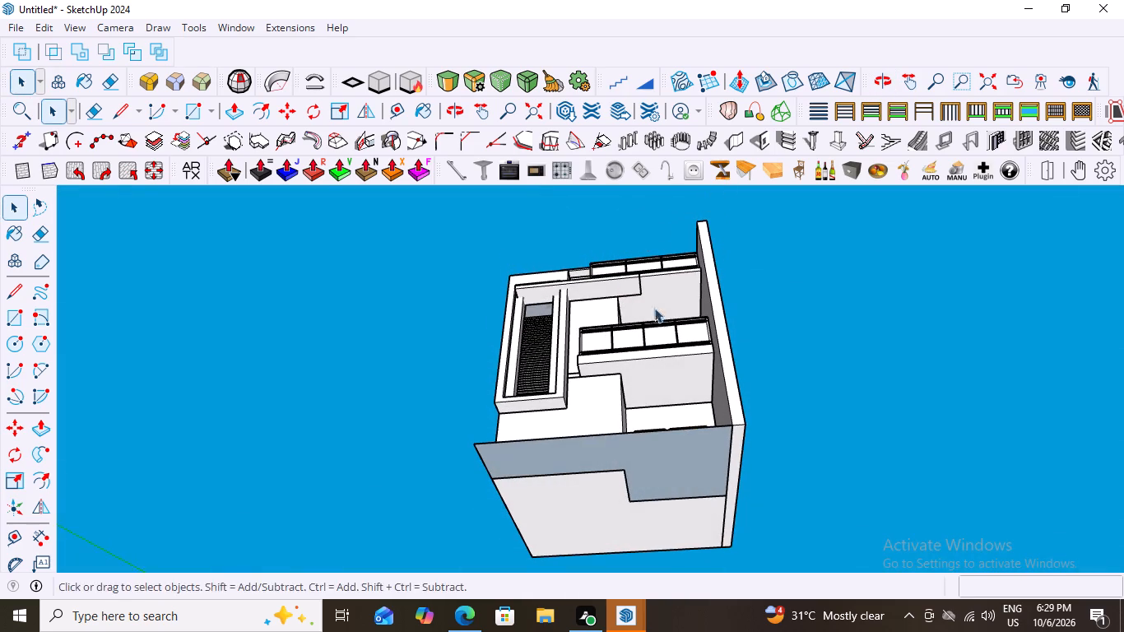
middle_drag(667, 410, 669, 427)
middle_drag(691, 412, 717, 609)
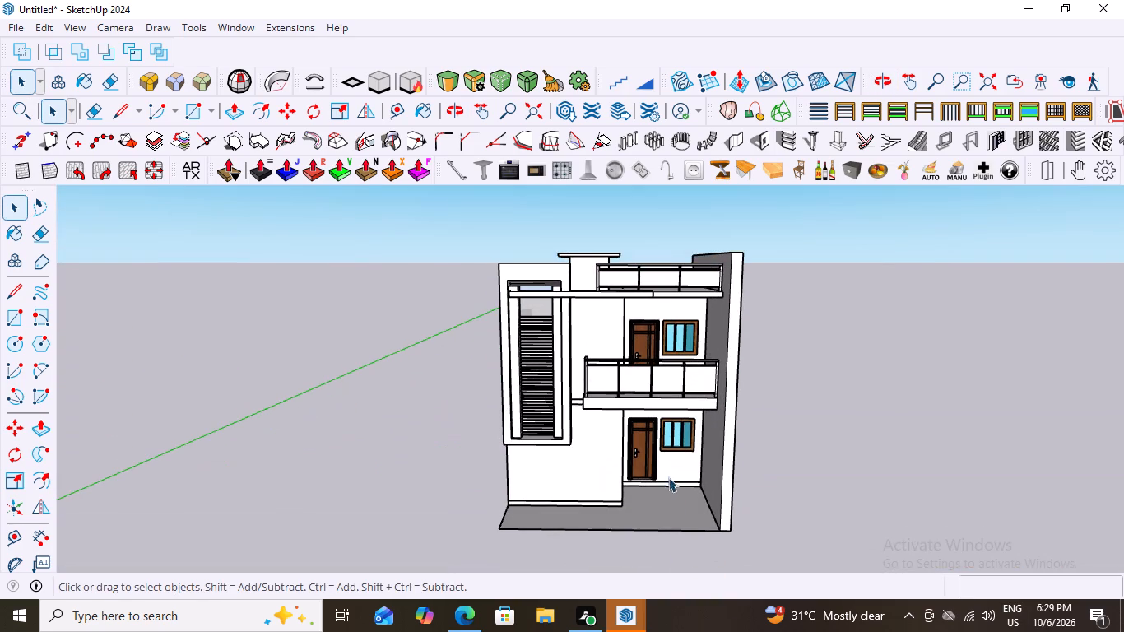
click(664, 505)
scroll(659, 505, up, 3)
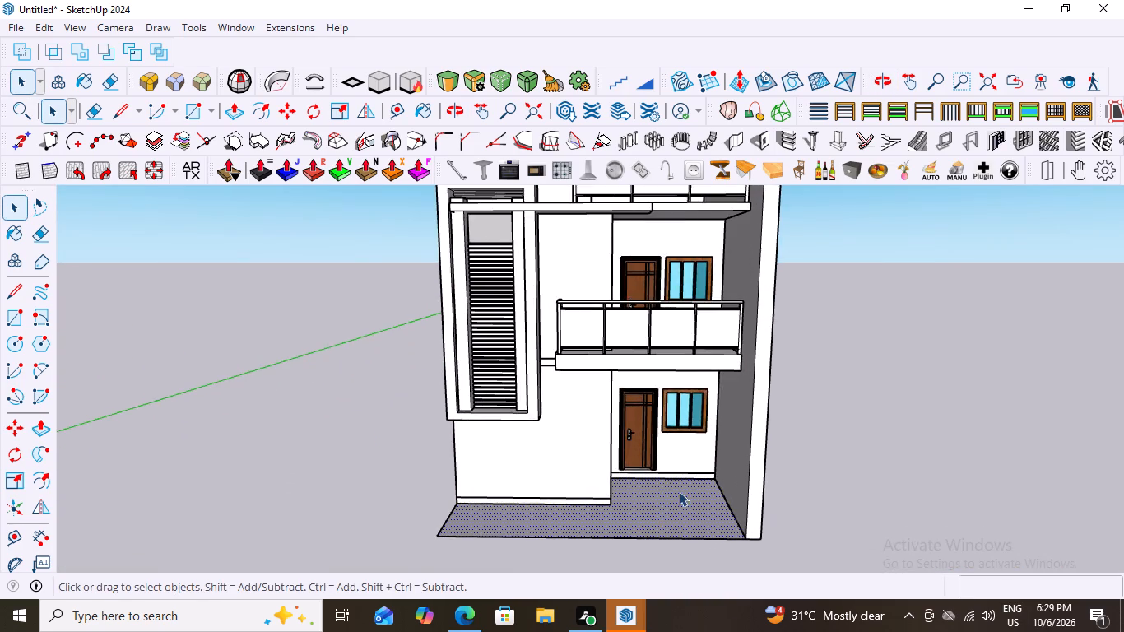
scroll(679, 491, down, 3)
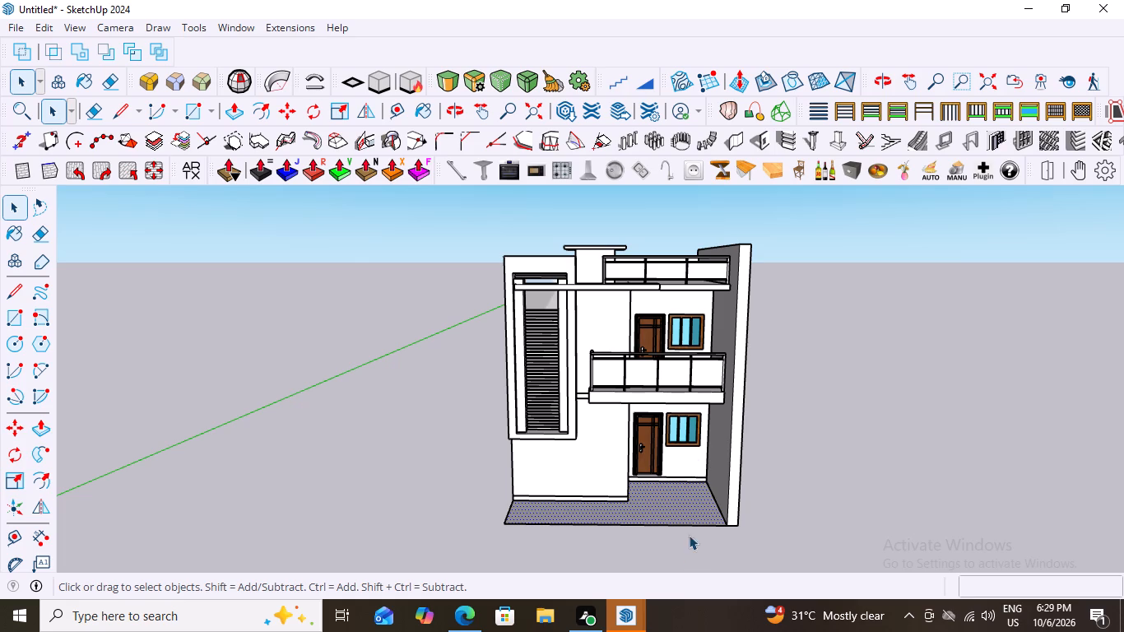
scroll(639, 502, up, 3)
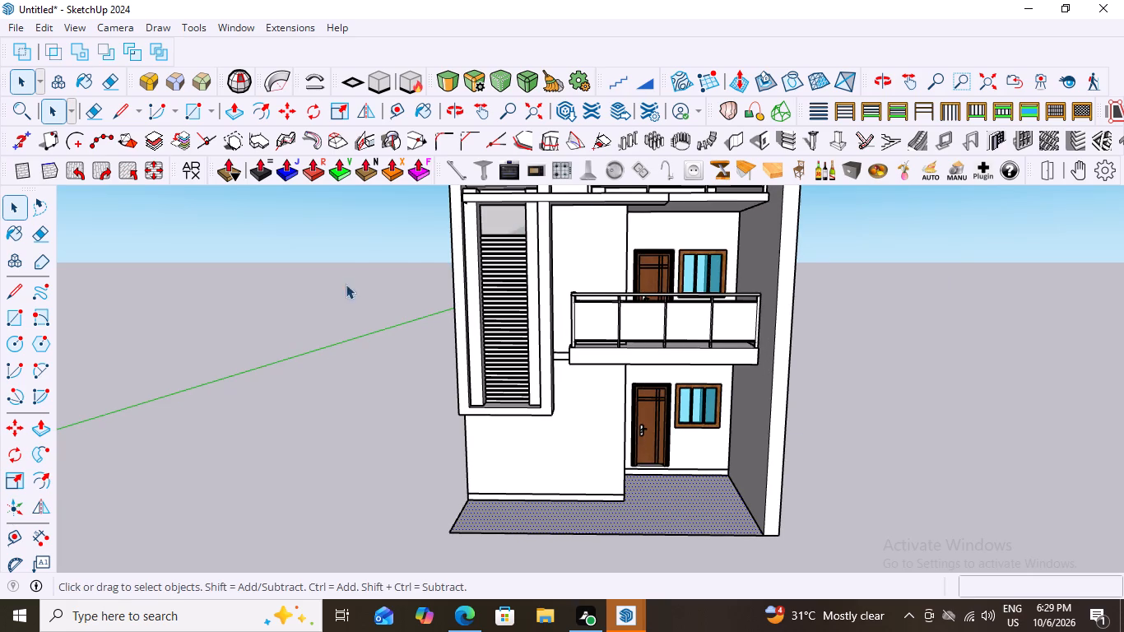
Browse the Tile material collection for a finish for the front ground floor.
key(b)
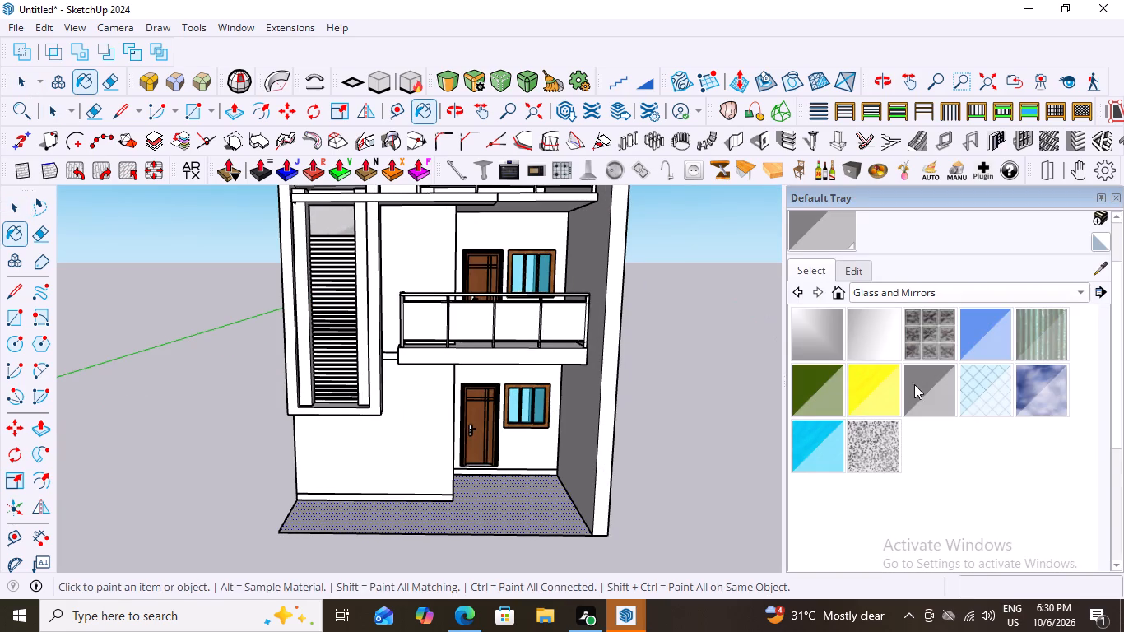
click(1082, 289)
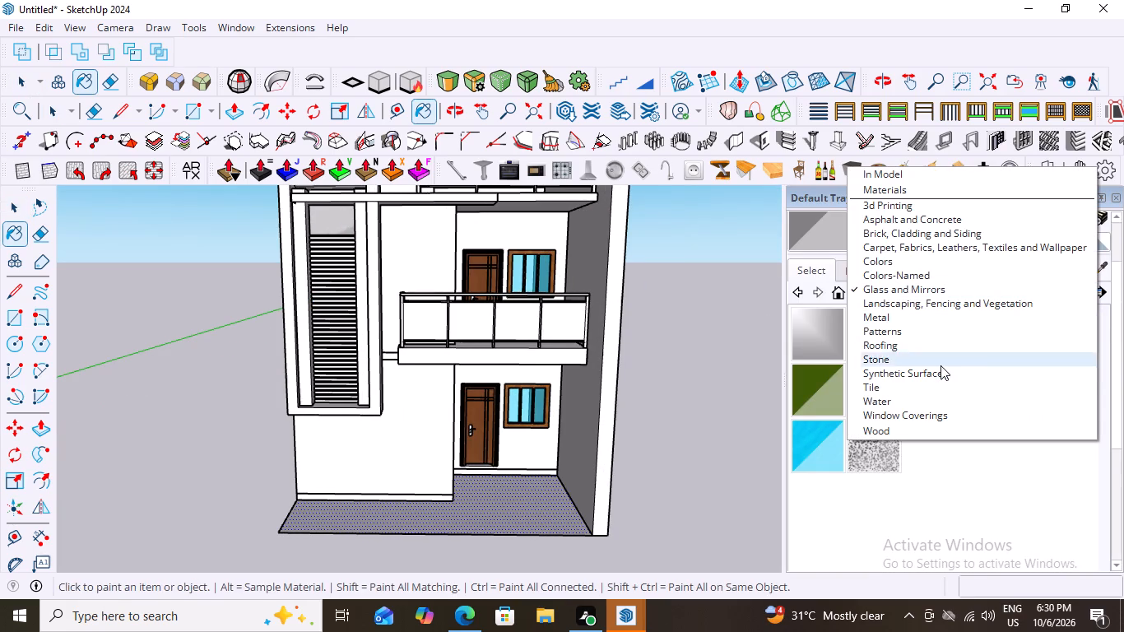
click(880, 387)
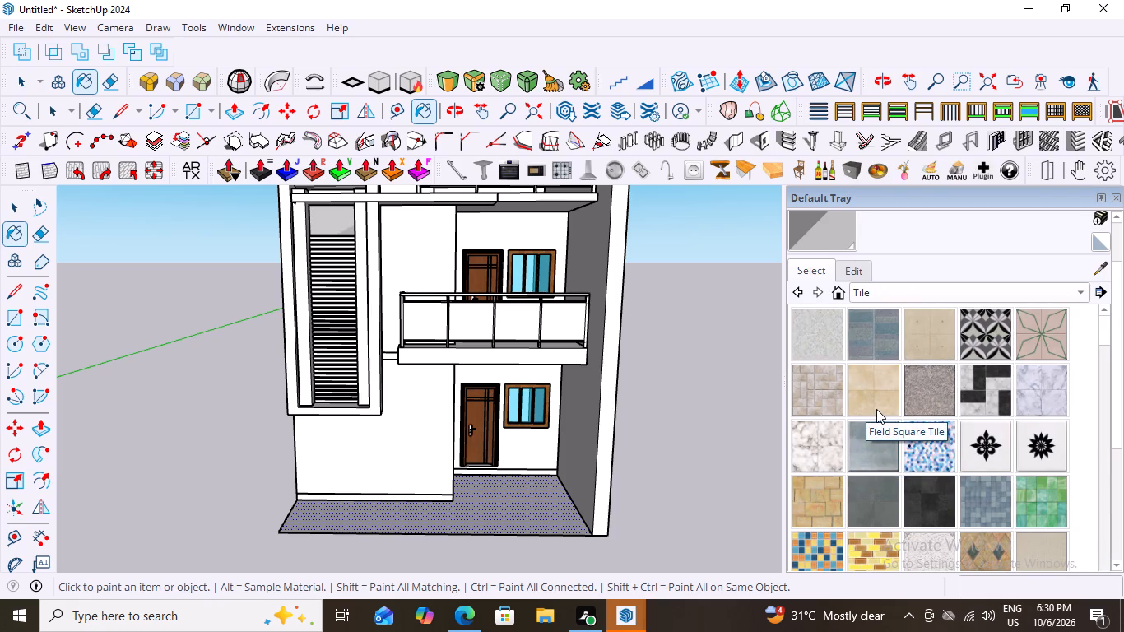
scroll(876, 409, down, 4)
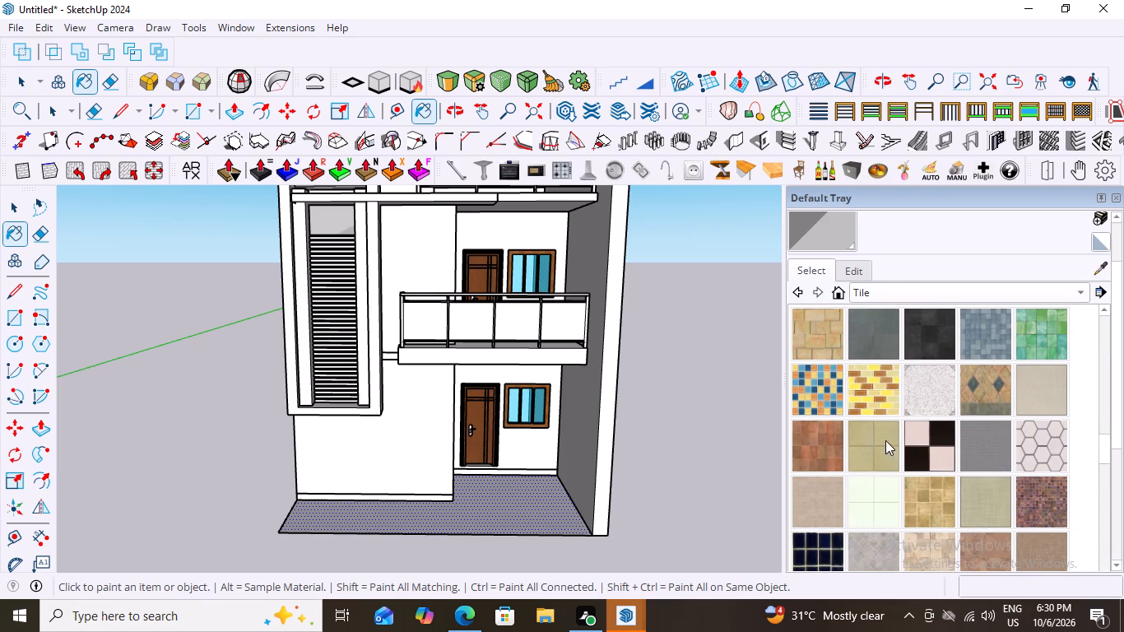
scroll(876, 427, down, 3)
scroll(892, 435, up, 3)
scroll(876, 430, down, 1)
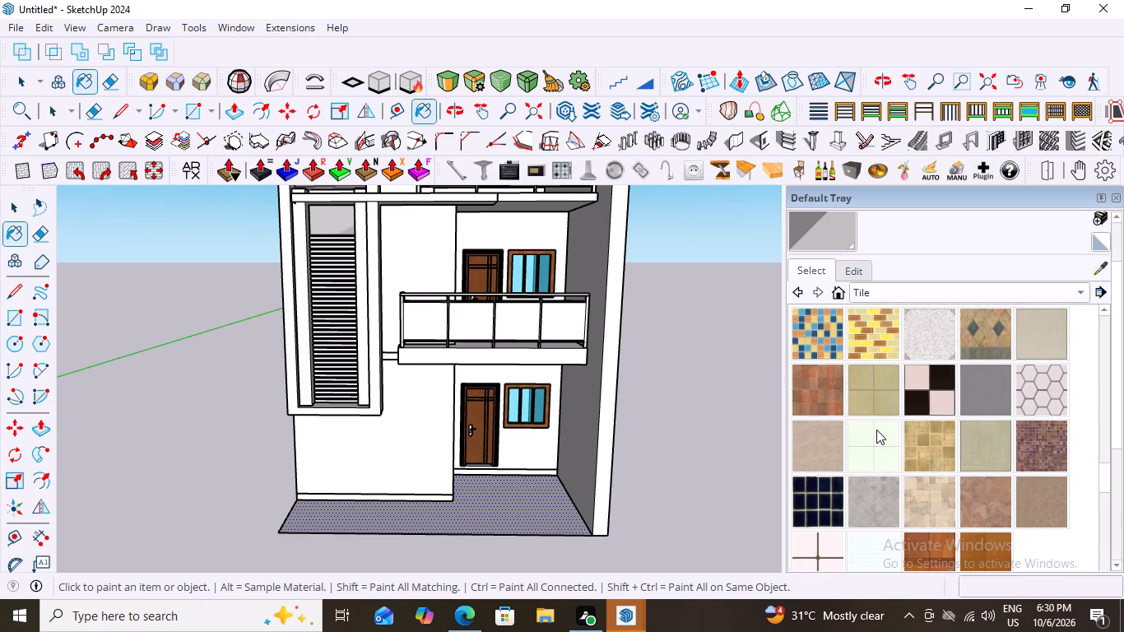
scroll(911, 433, up, 6)
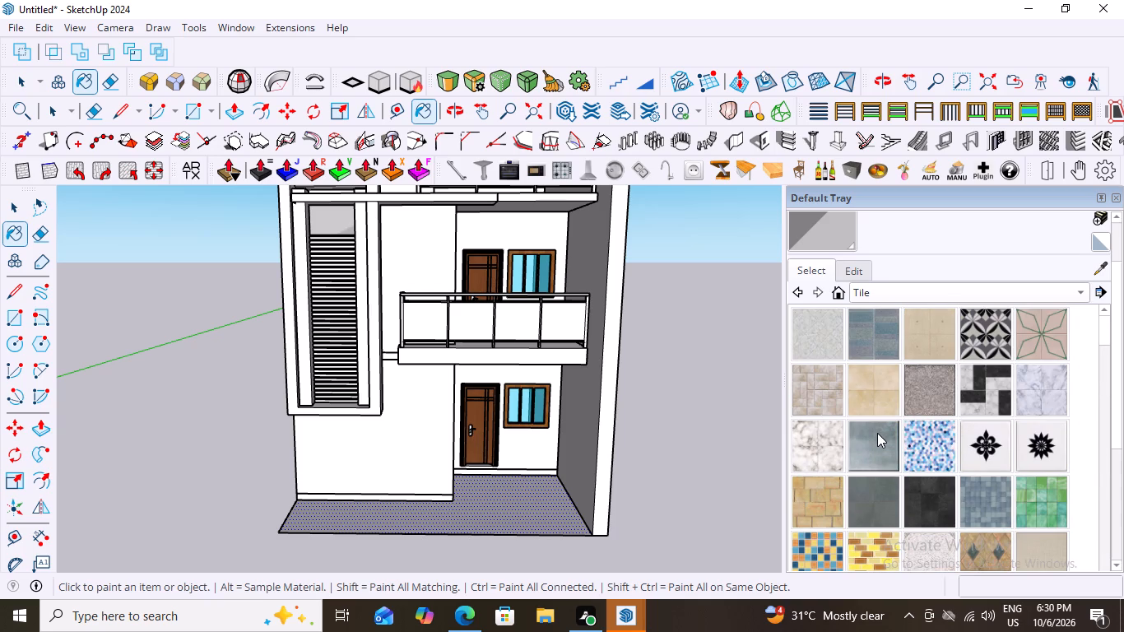
scroll(924, 411, up, 3)
scroll(924, 411, down, 8)
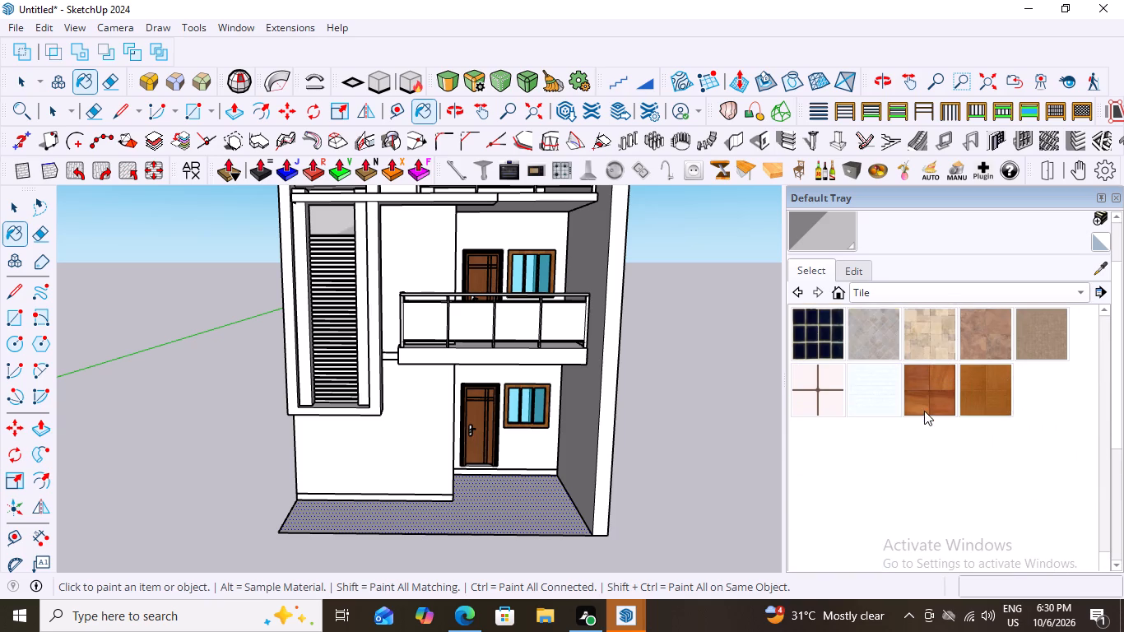
scroll(924, 411, down, 3)
scroll(924, 411, up, 4)
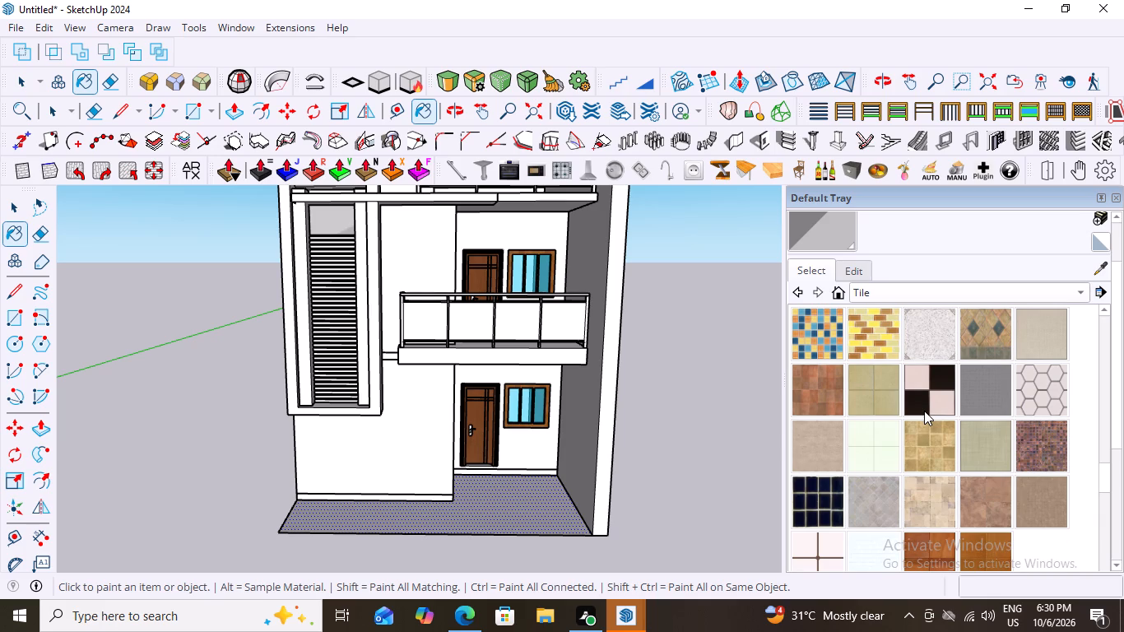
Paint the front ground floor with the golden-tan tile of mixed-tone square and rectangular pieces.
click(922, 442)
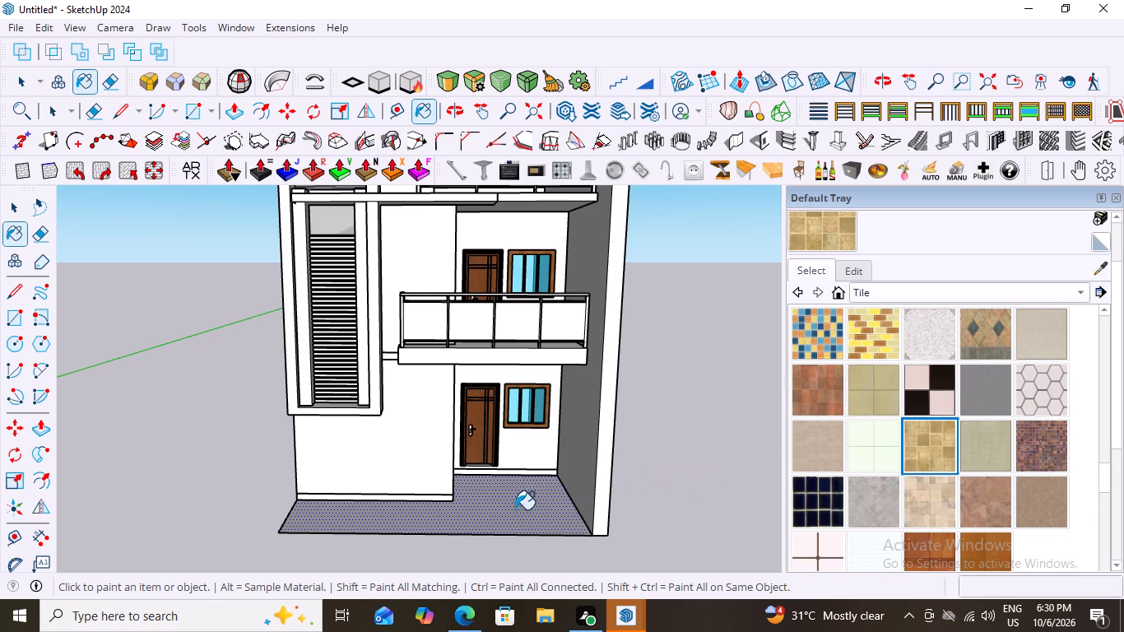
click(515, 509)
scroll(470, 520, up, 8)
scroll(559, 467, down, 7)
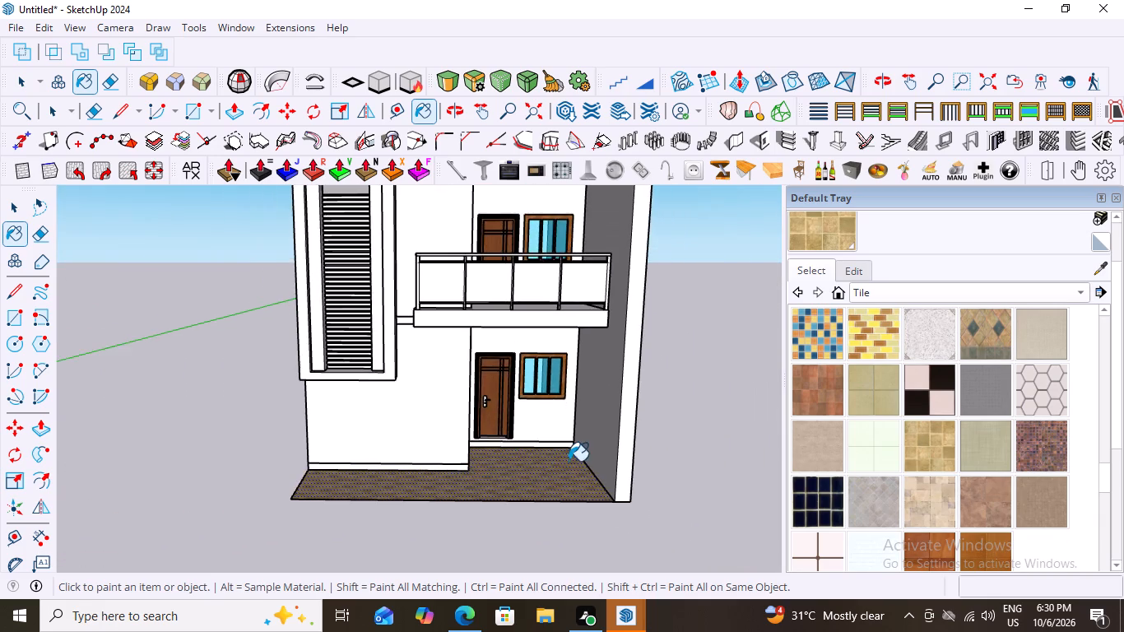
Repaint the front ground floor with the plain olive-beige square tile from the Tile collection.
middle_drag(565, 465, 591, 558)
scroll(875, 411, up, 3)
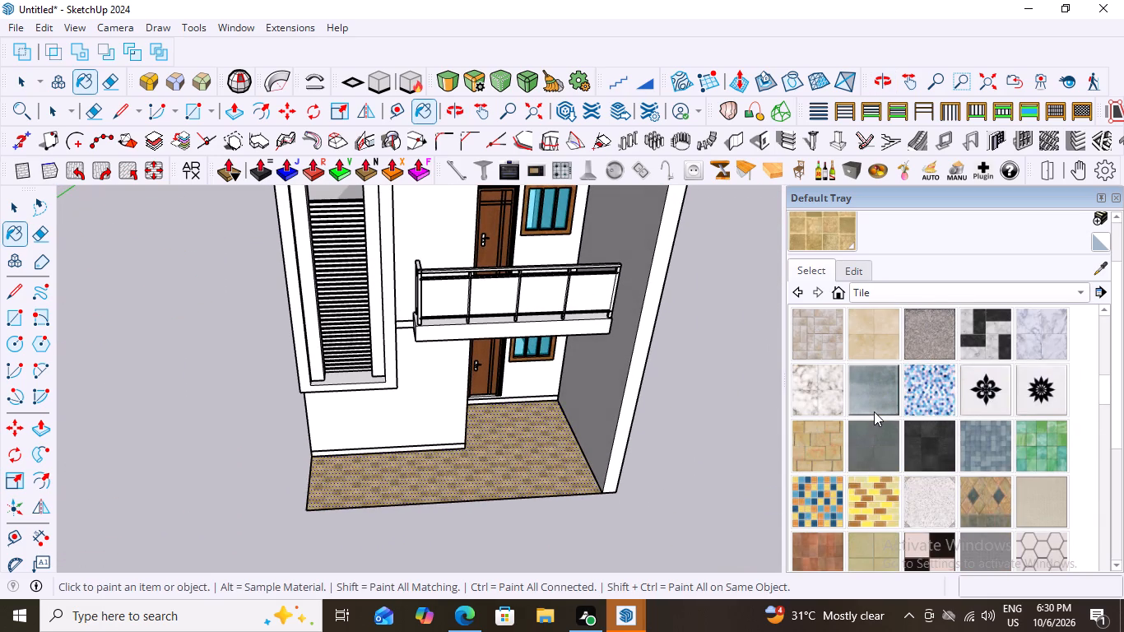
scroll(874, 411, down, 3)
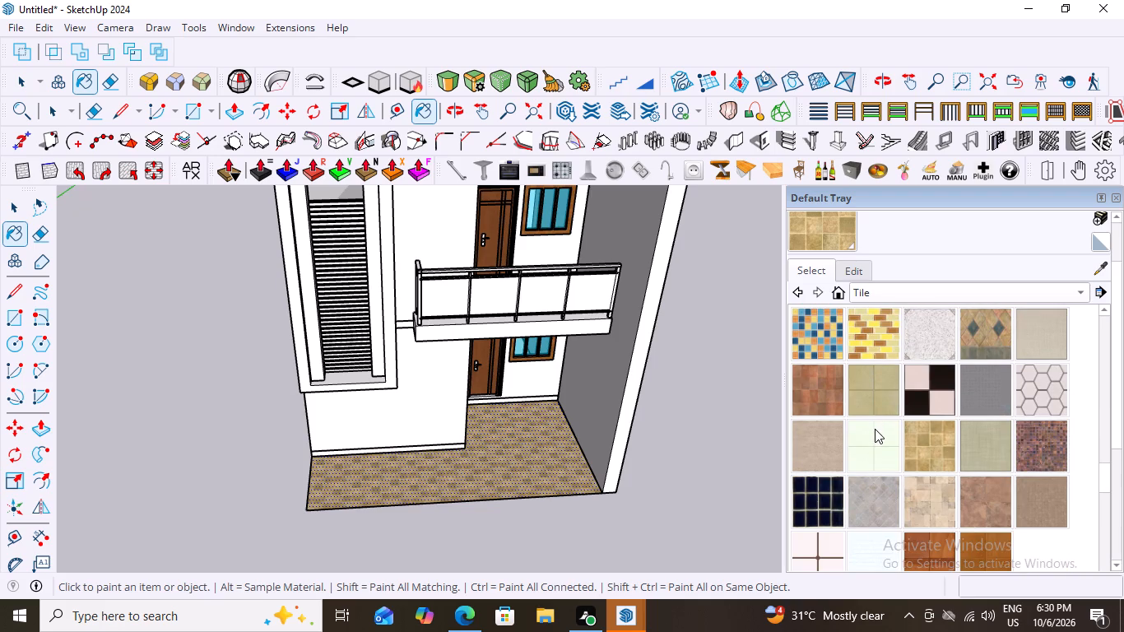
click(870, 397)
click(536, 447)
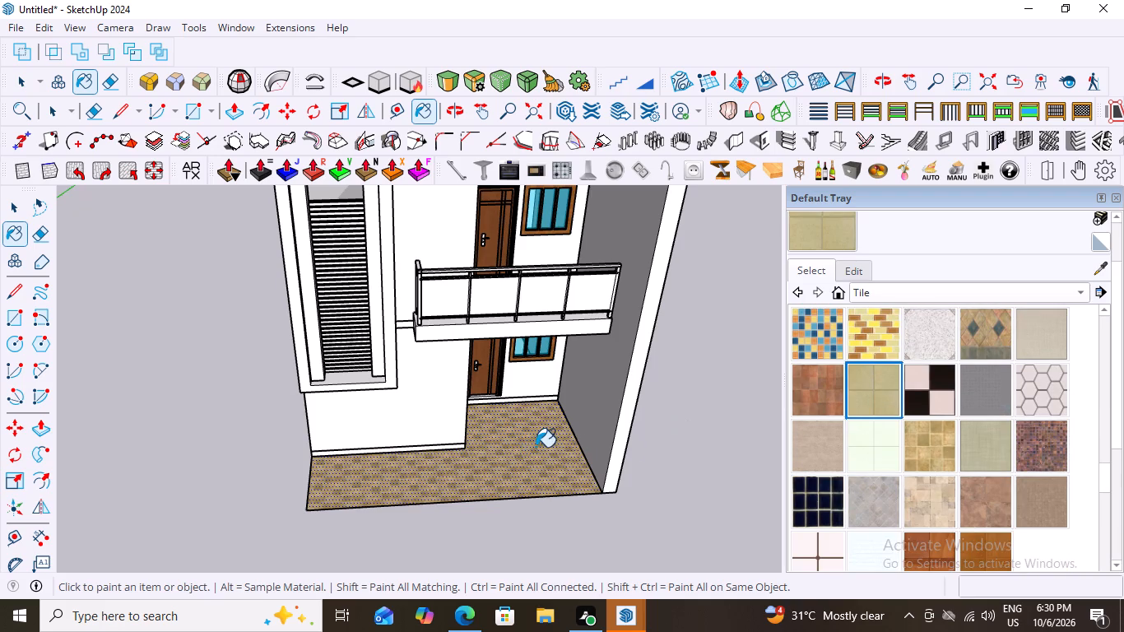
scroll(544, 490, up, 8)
Repaint the front ground floor with the grey Tile Travertine 2 inch material.
scroll(563, 448, down, 3)
scroll(784, 440, down, 2)
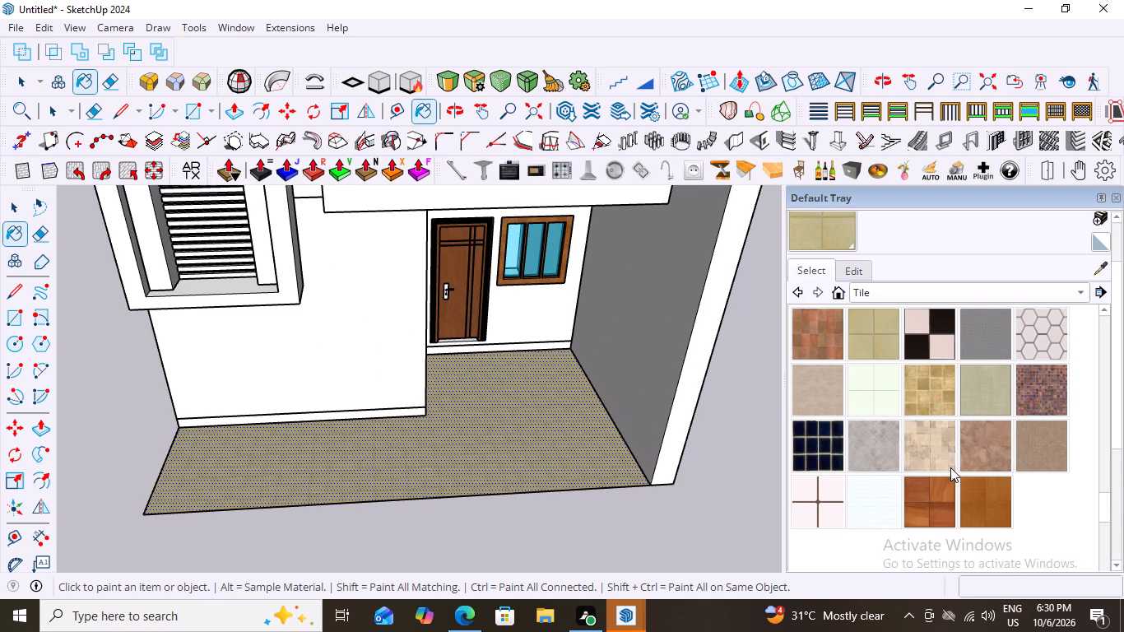
click(866, 444)
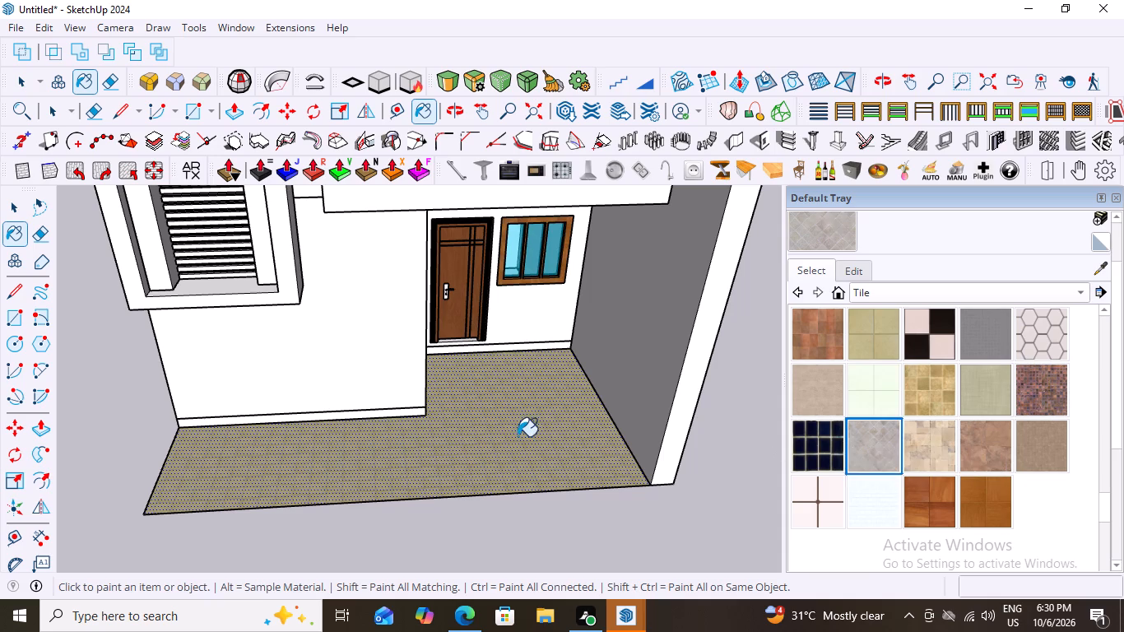
click(518, 436)
scroll(446, 472, up, 8)
scroll(510, 447, down, 11)
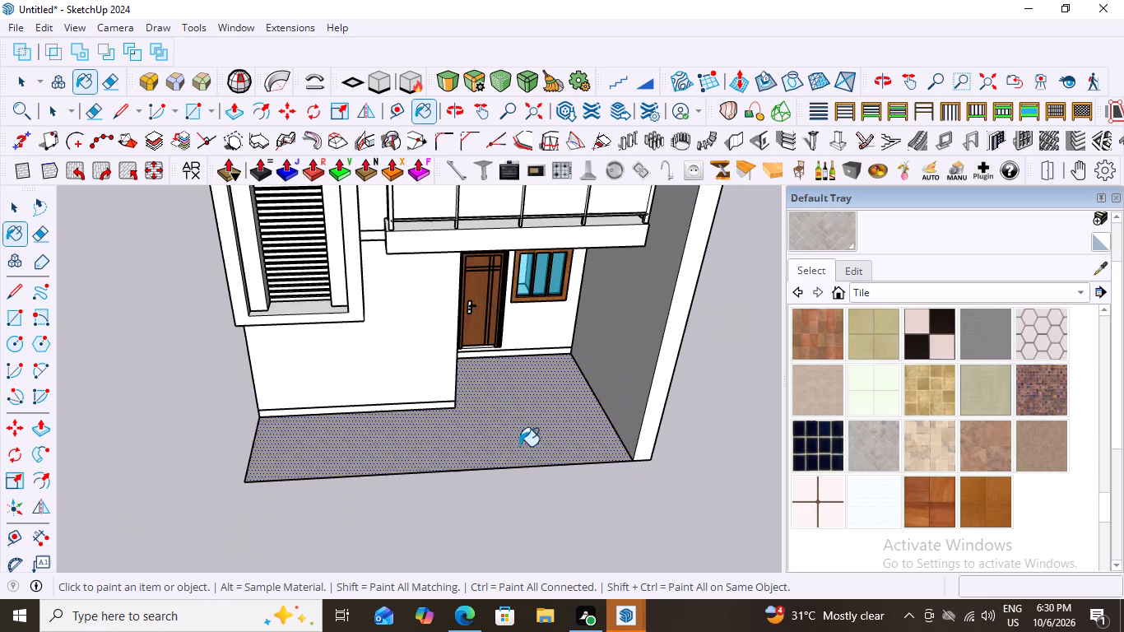
Deselect the front ground floor and inspect its travertine tile pattern up close and from above.
key(space)
click(671, 461)
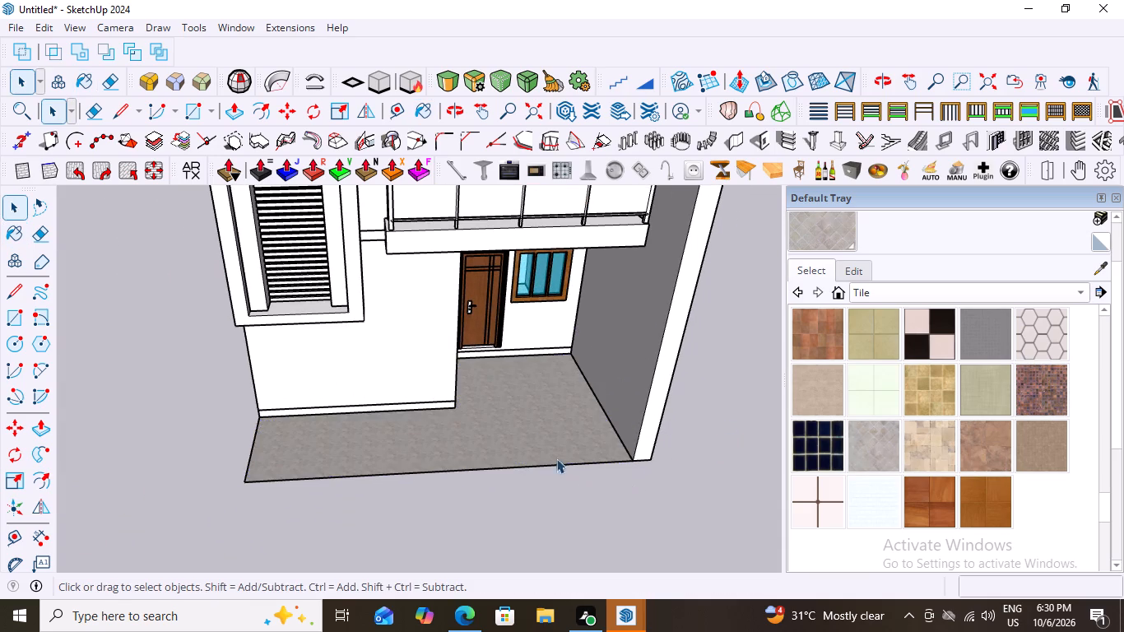
middle_drag(542, 449, 535, 557)
scroll(549, 427, up, 13)
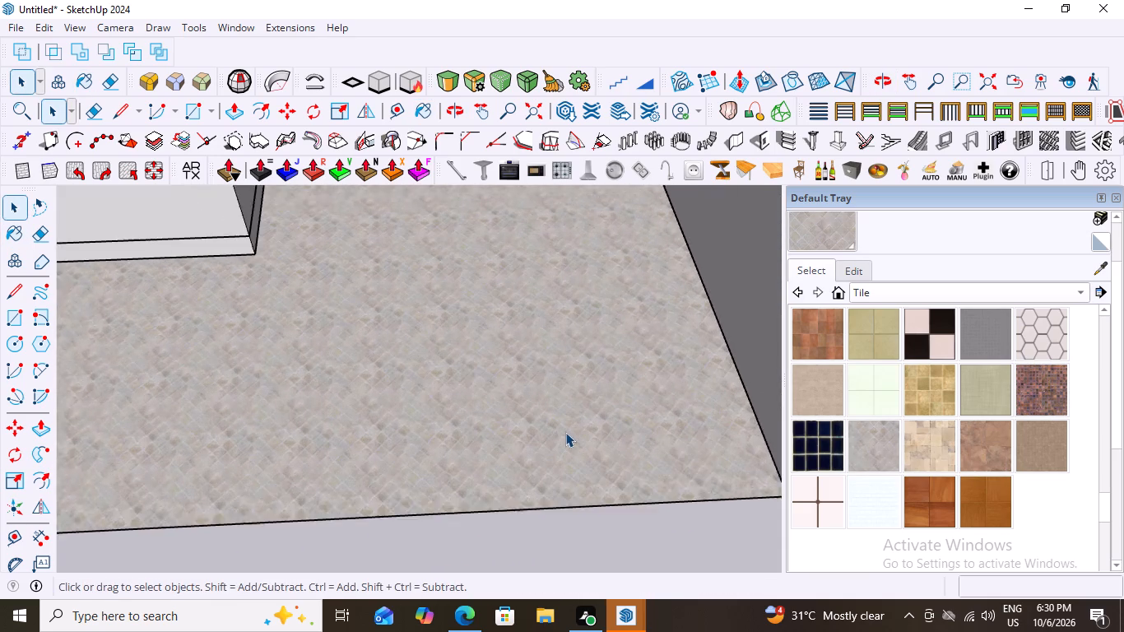
scroll(565, 432, down, 14)
middle_drag(603, 462, 564, 418)
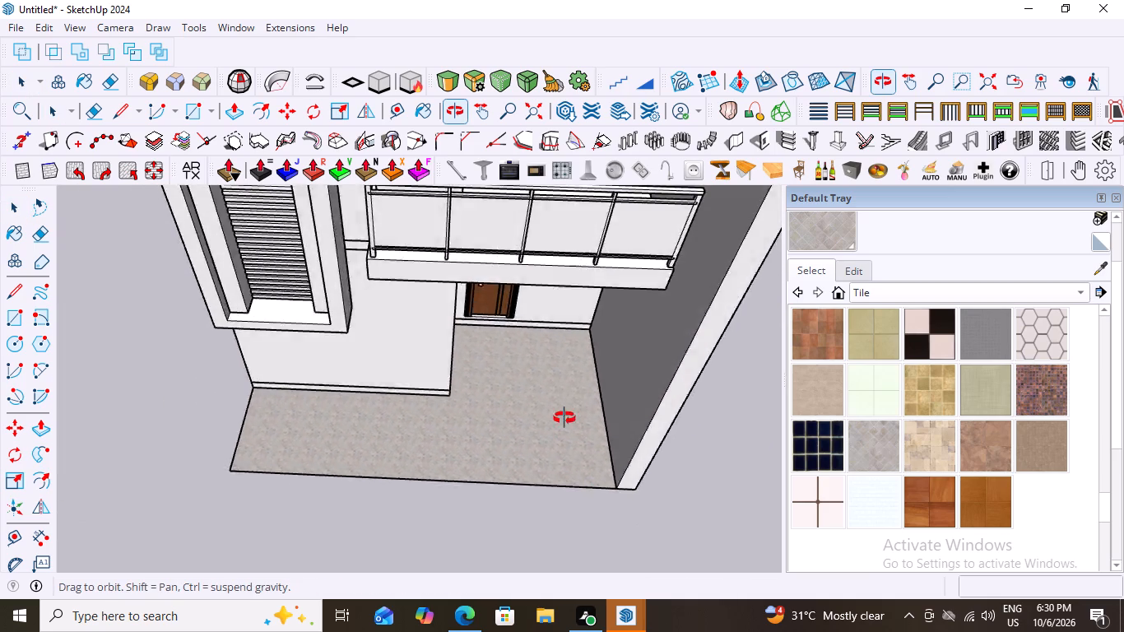
middle_drag(564, 418, 608, 419)
scroll(504, 479, up, 5)
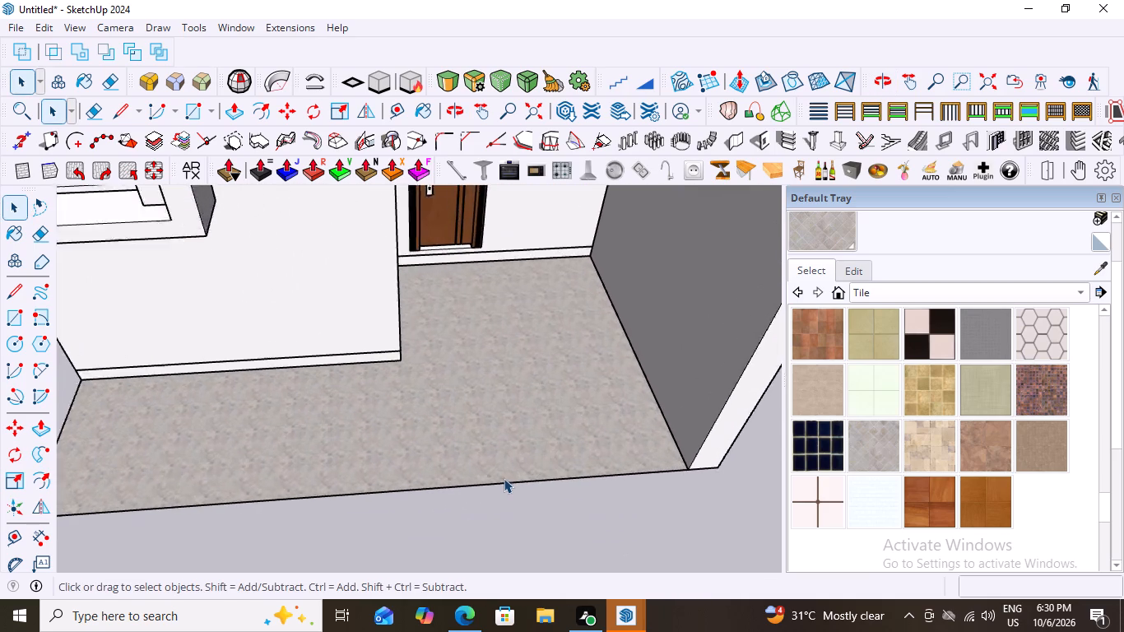
scroll(504, 478, up, 2)
Create a new material based on the Tile Travertine 2 inch texture, with its texture size set to 5" by 5".
click(552, 405)
scroll(550, 409, up, 3)
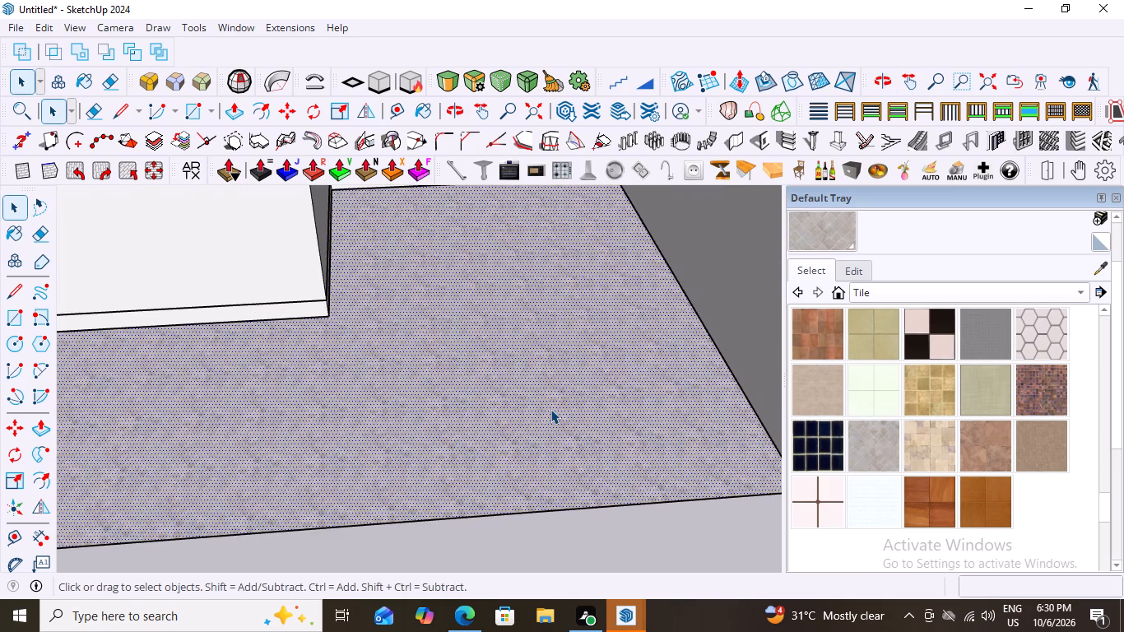
click(1103, 214)
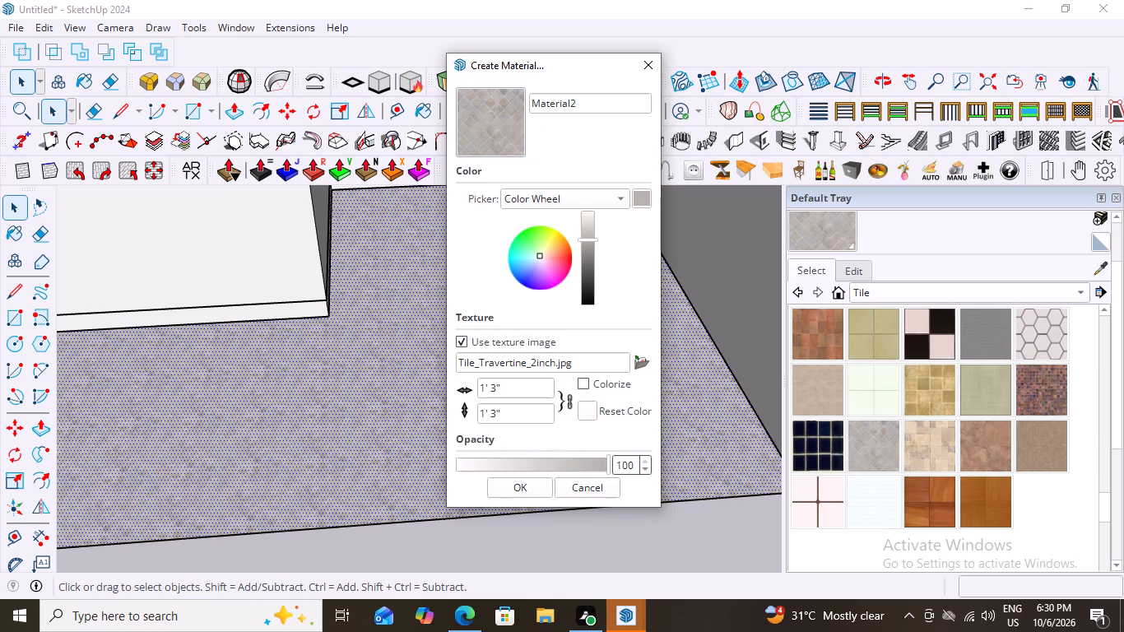
click(518, 393)
key(BackSpace)
key(BackSpace)
key(BackSpace)
key(BackSpace)
key(BackSpace)
key(BackSpace)
key(5)
key(shift+quotedbl)
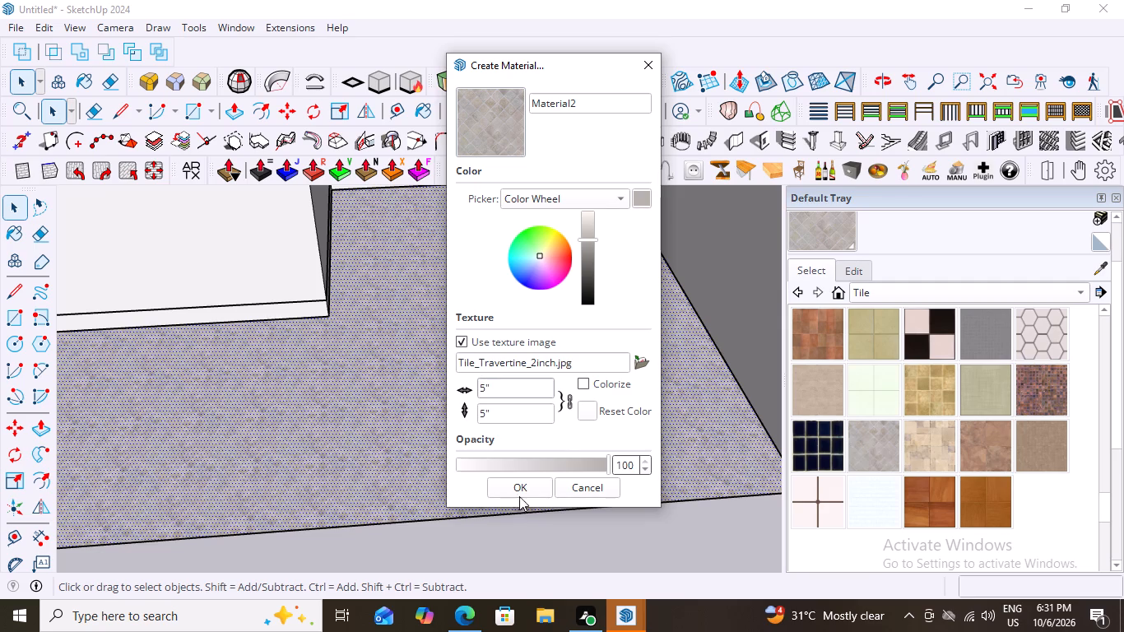
click(526, 490)
Paint the front ground floor with the new 5" travertine material.
scroll(434, 458, up, 3)
click(482, 428)
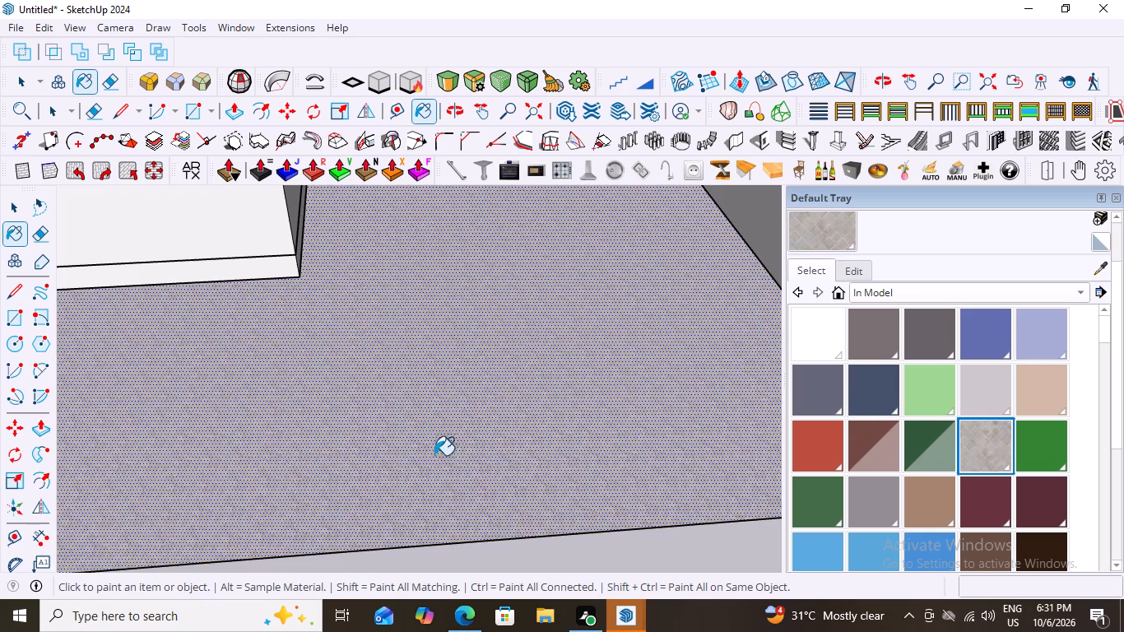
scroll(505, 442, down, 19)
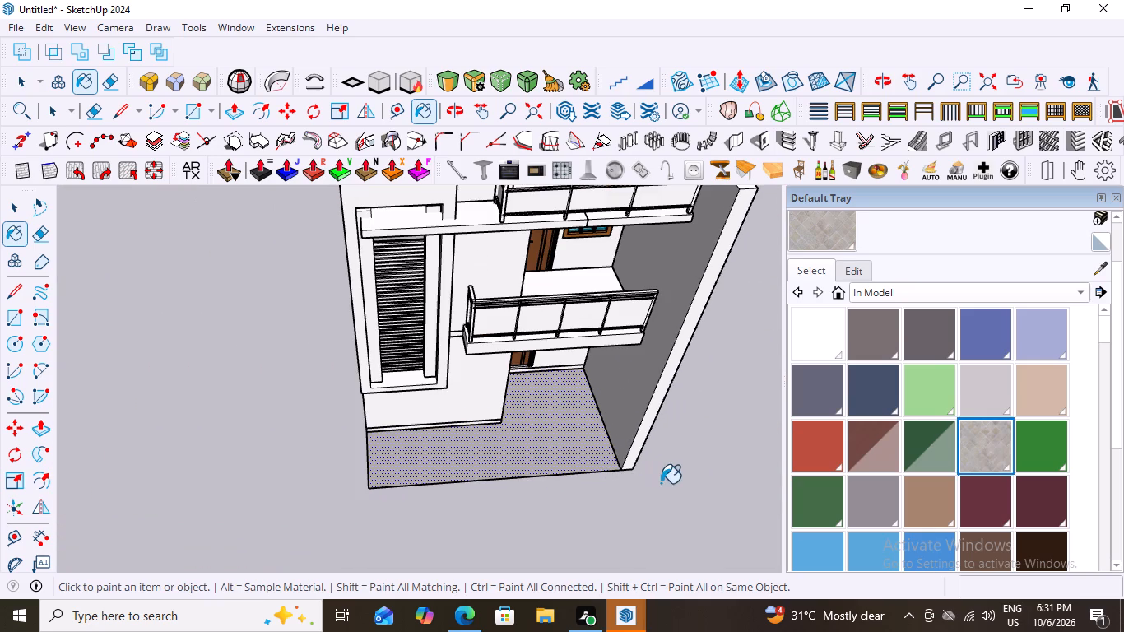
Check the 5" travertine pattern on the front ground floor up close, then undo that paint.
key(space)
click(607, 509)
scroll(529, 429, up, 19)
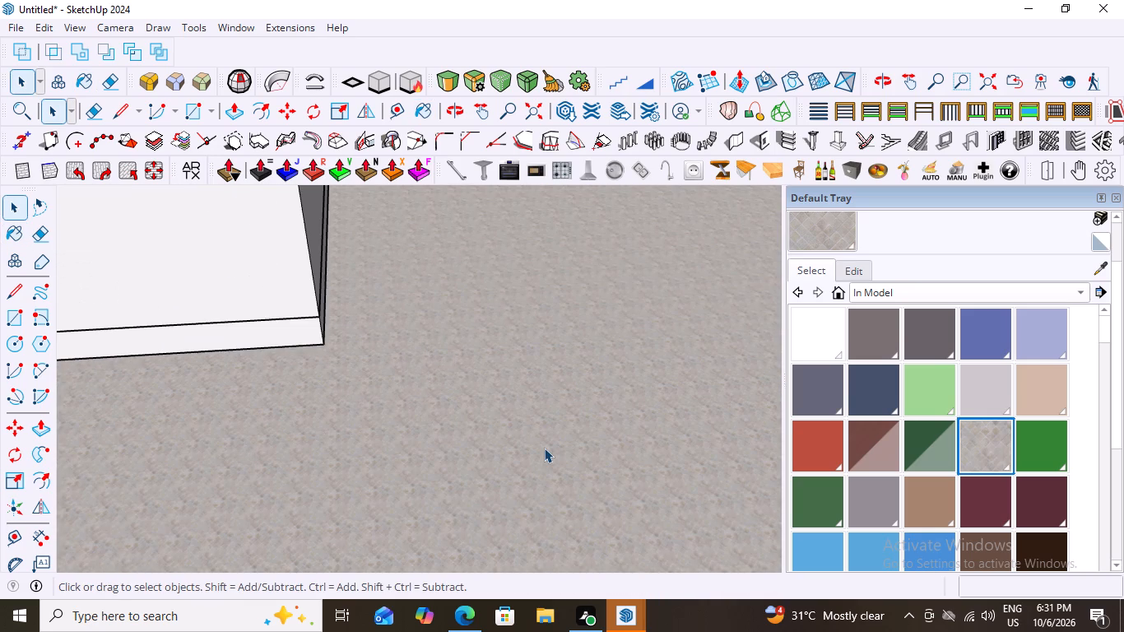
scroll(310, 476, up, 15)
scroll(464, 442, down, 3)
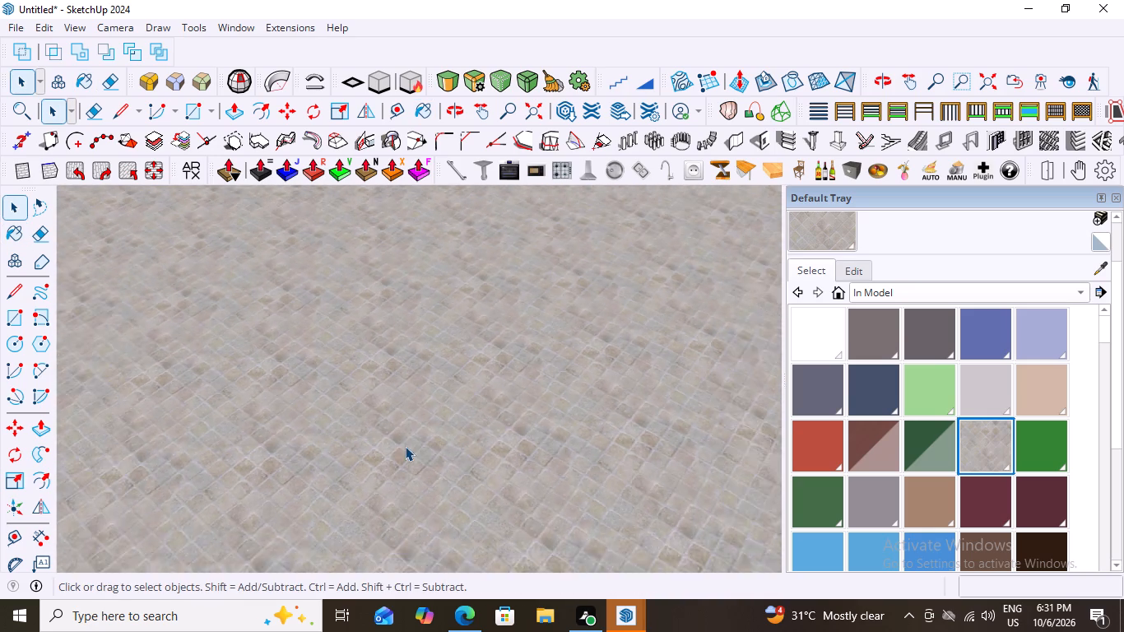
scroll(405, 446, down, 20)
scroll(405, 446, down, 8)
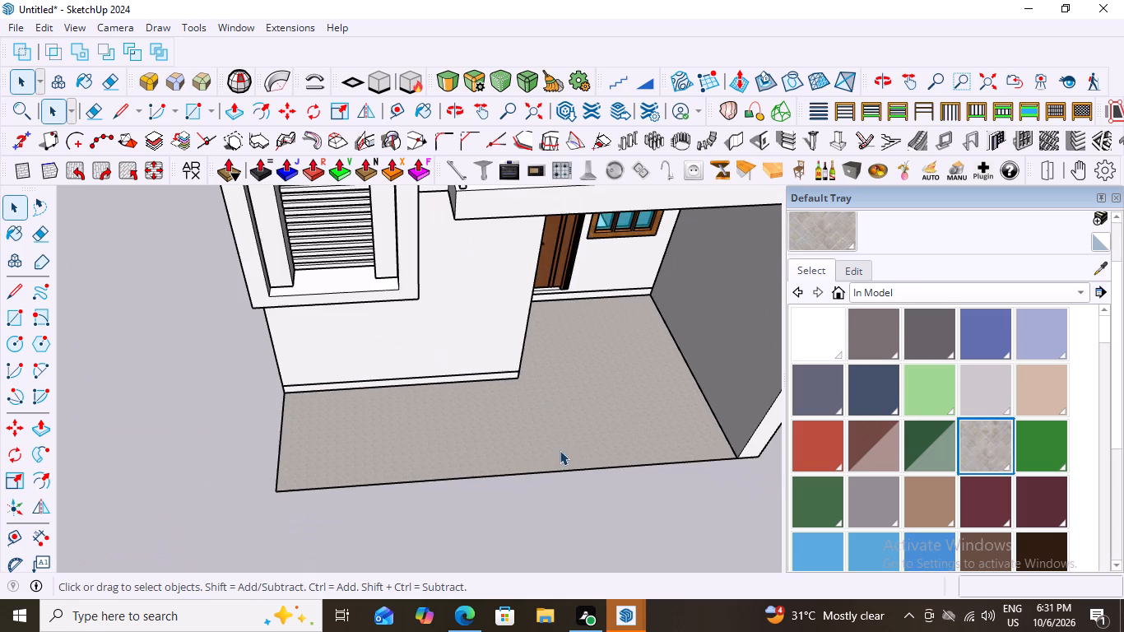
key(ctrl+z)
Paint the front ground floor with the tan-beige square tile material from the Tile collection.
scroll(559, 433, up, 11)
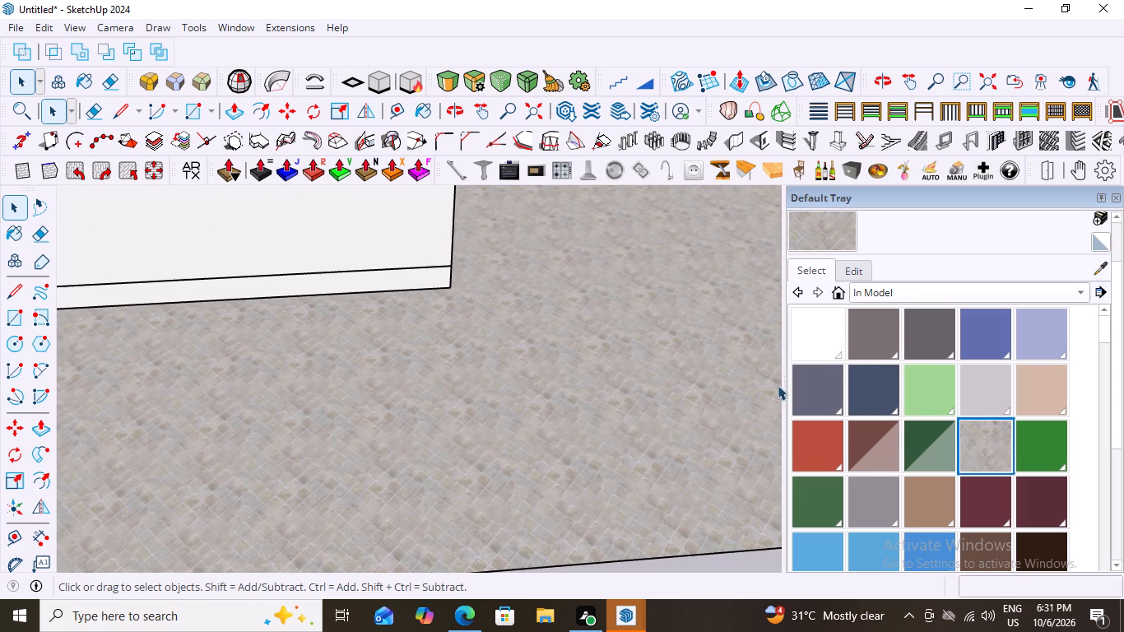
click(798, 290)
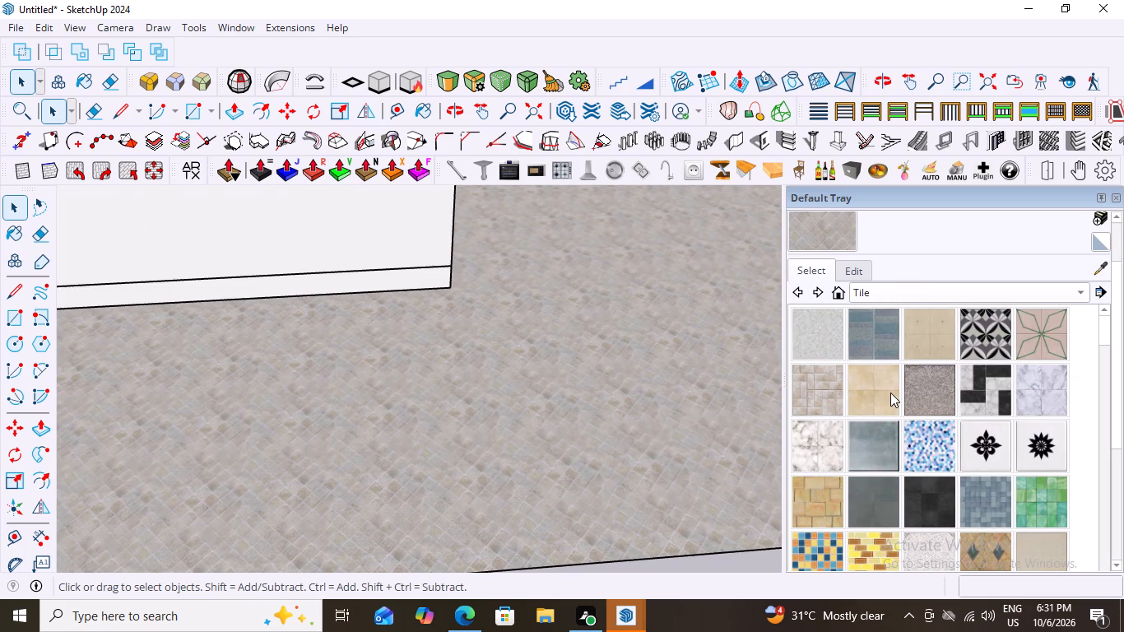
scroll(890, 393, down, 2)
scroll(863, 457, down, 3)
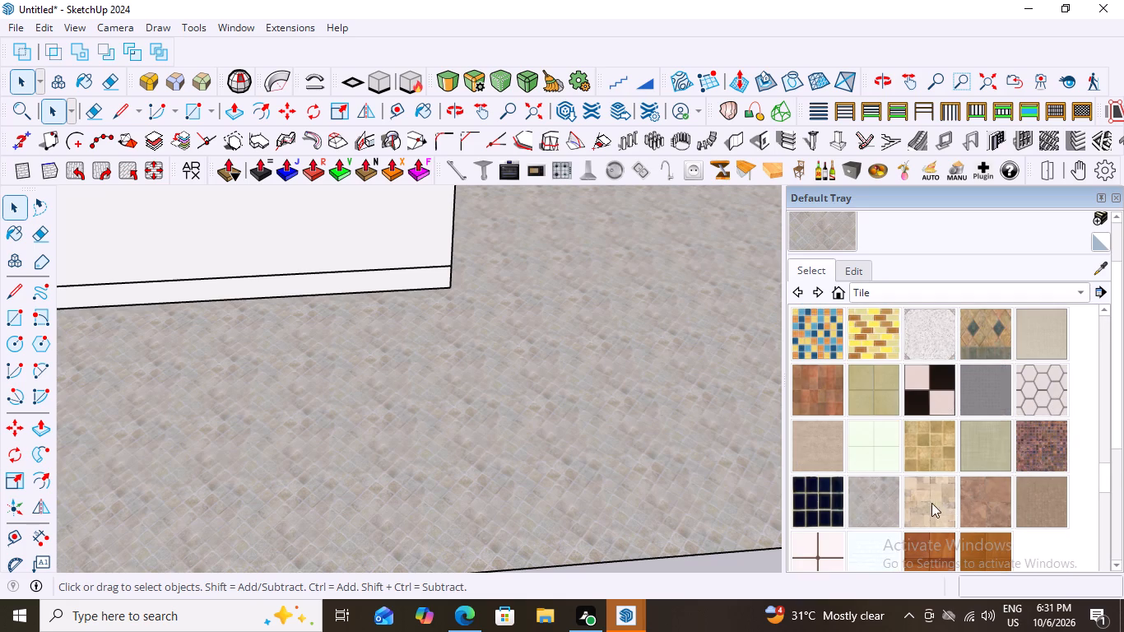
click(925, 446)
click(704, 436)
scroll(606, 416, down, 8)
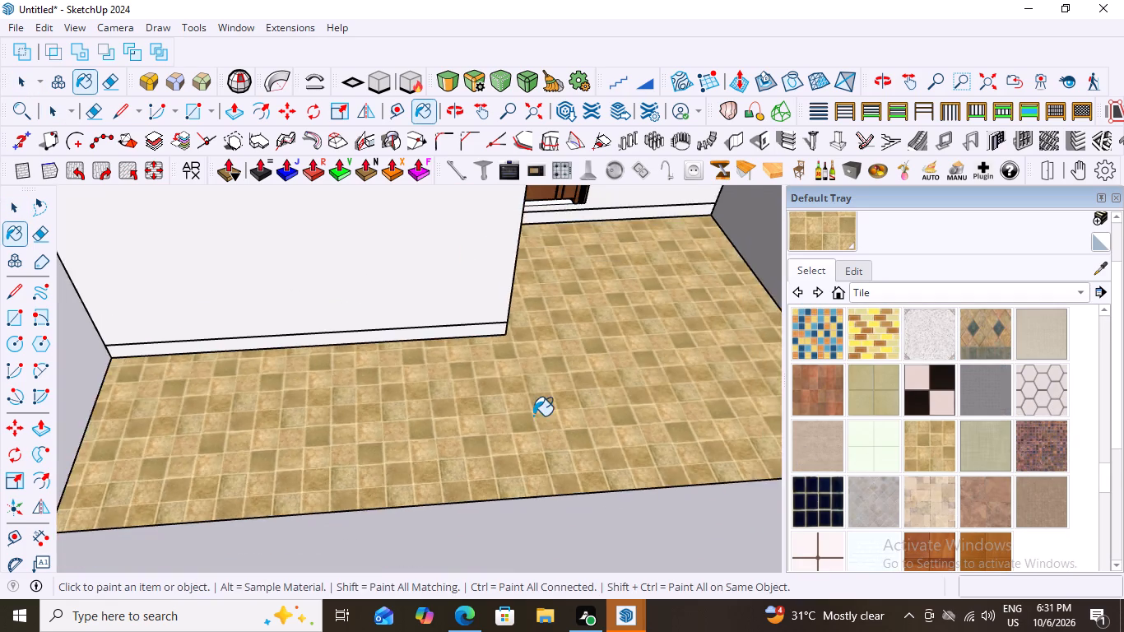
scroll(533, 416, down, 8)
key(space)
drag(674, 478, 684, 477)
Examine the beige-tiled ground floor up close and together with the whole front facade.
middle_drag(616, 411, 590, 348)
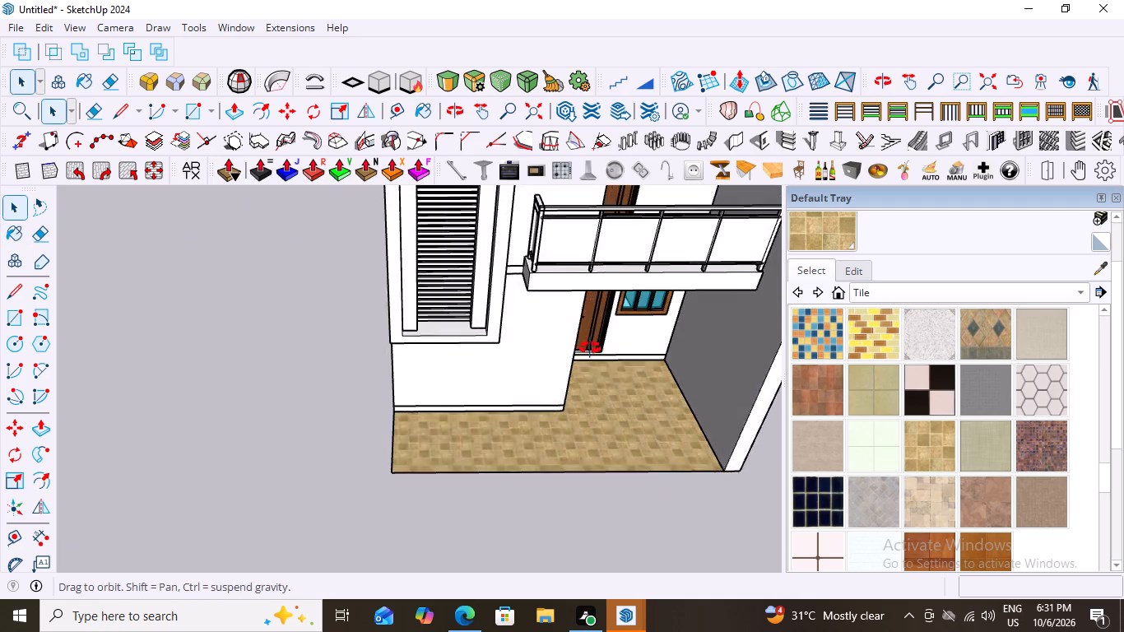
middle_drag(590, 348, 588, 336)
scroll(648, 482, up, 13)
scroll(619, 441, down, 9)
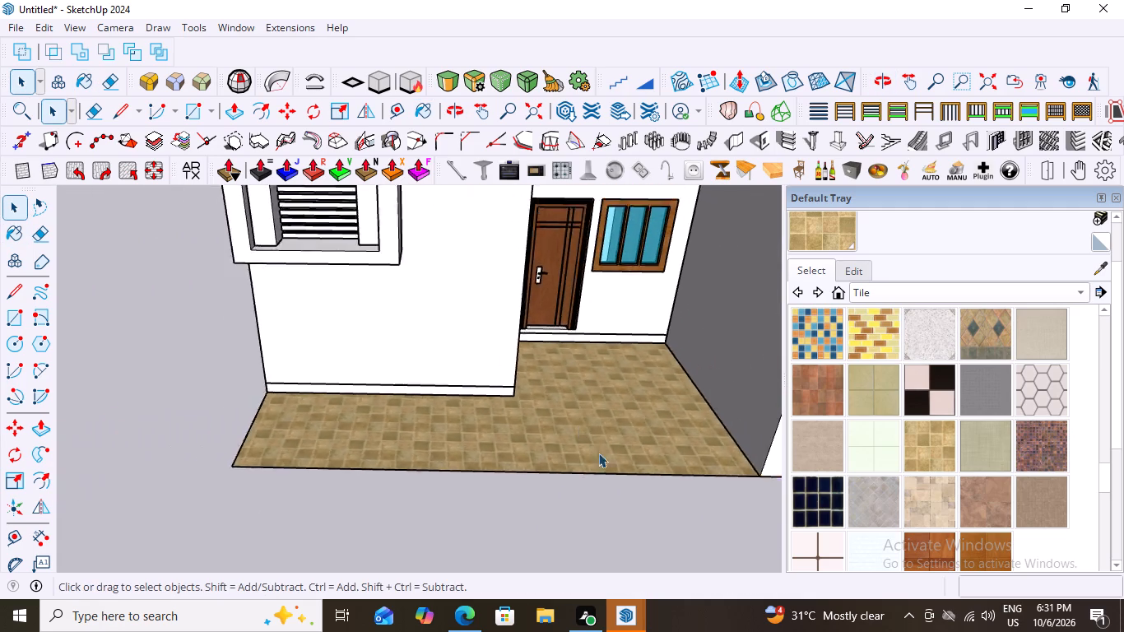
scroll(598, 453, down, 12)
middle_drag(688, 475, 658, 440)
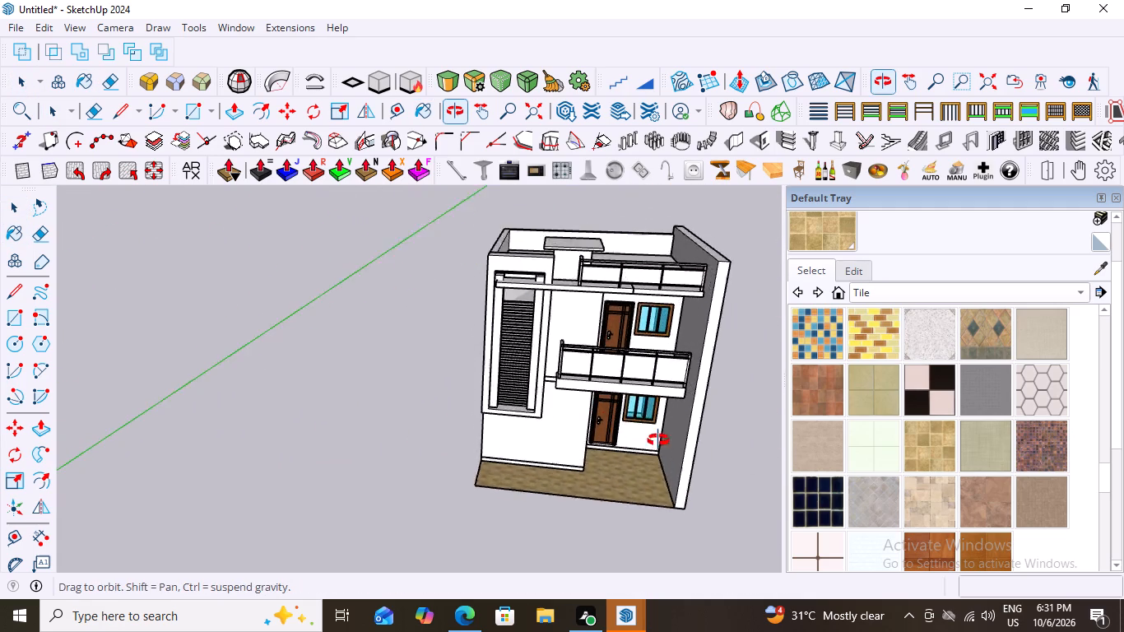
middle_drag(658, 440, 669, 430)
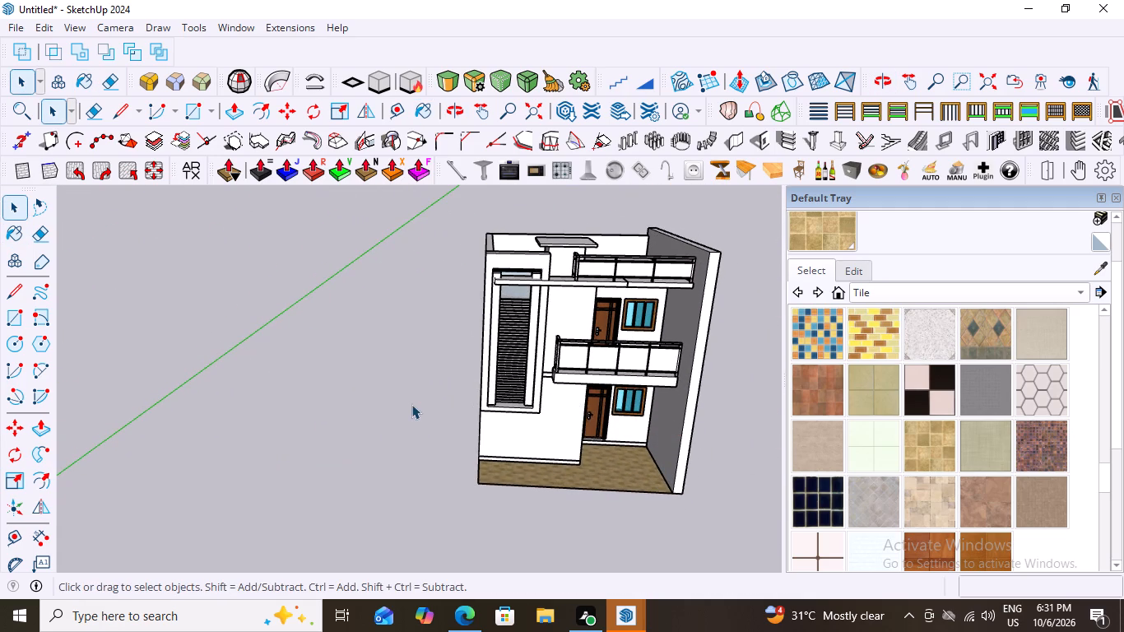
scroll(476, 416, up, 3)
scroll(396, 407, down, 9)
middle_drag(493, 444, 547, 411)
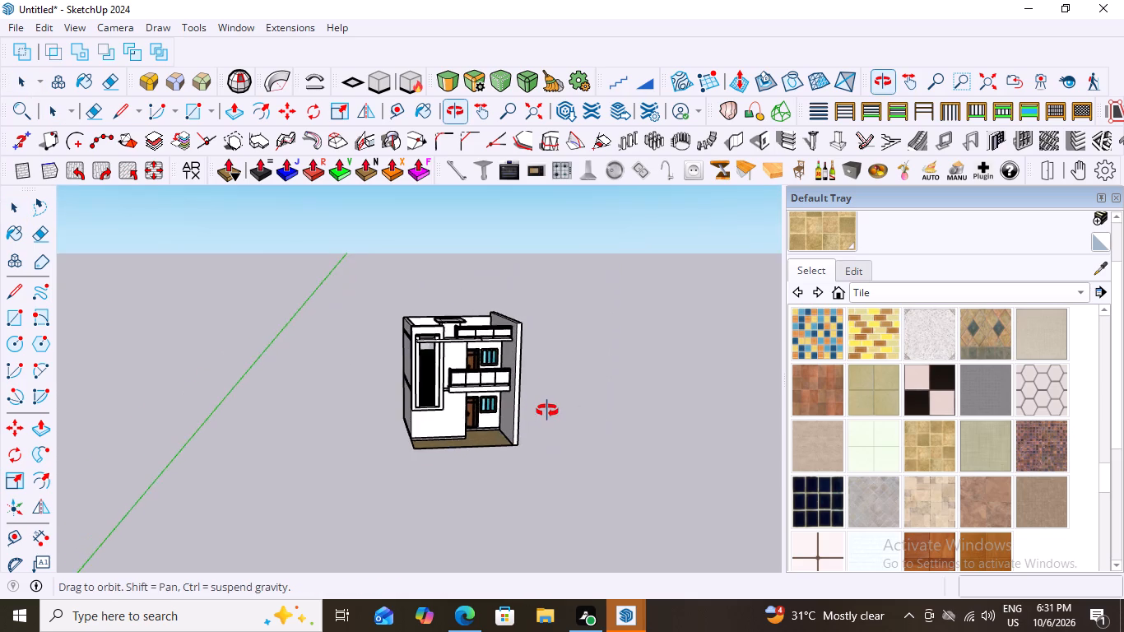
middle_drag(547, 411, 536, 411)
scroll(461, 447, up, 7)
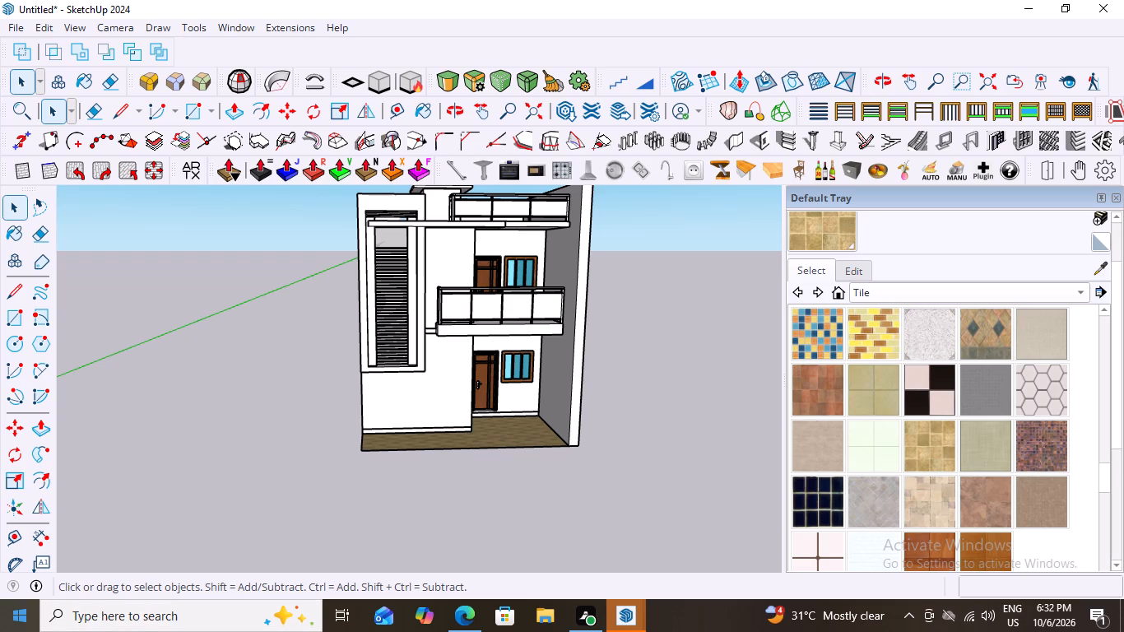
Delete the house reference photo standing beside the model.
scroll(497, 471, down, 20)
scroll(497, 471, down, 5)
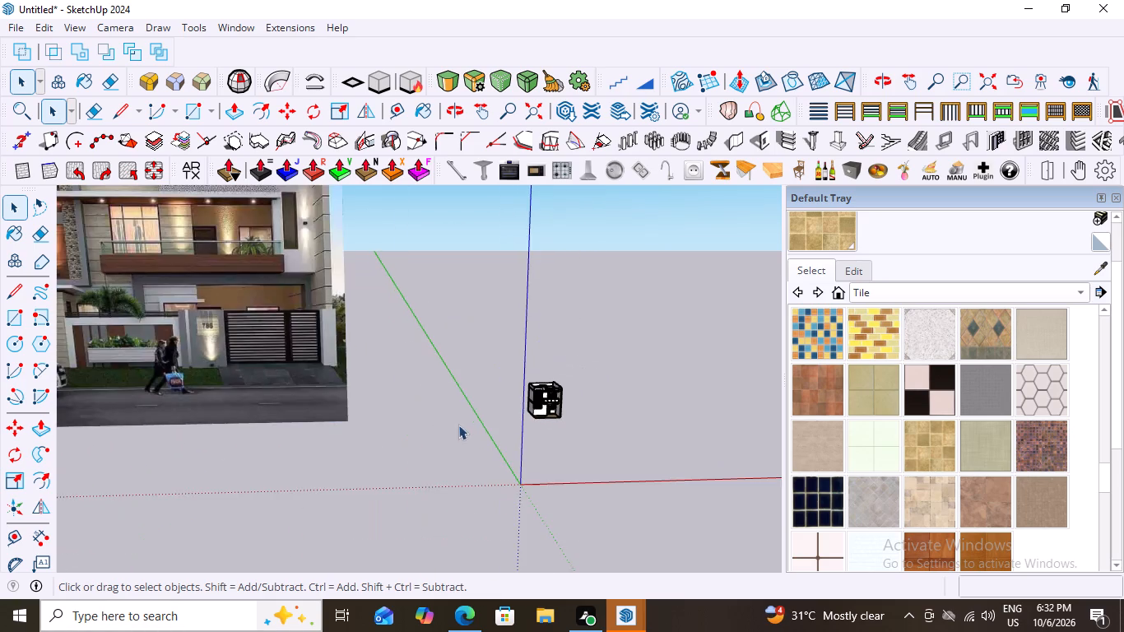
scroll(420, 420, down, 4)
scroll(243, 308, up, 3)
click(284, 300)
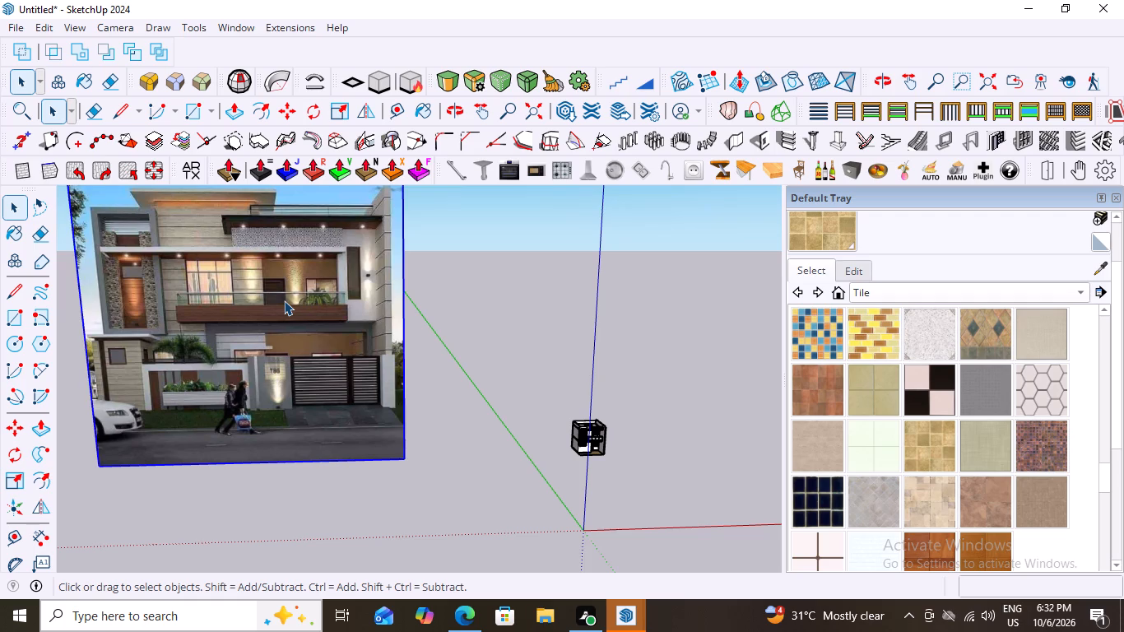
key(Delete)
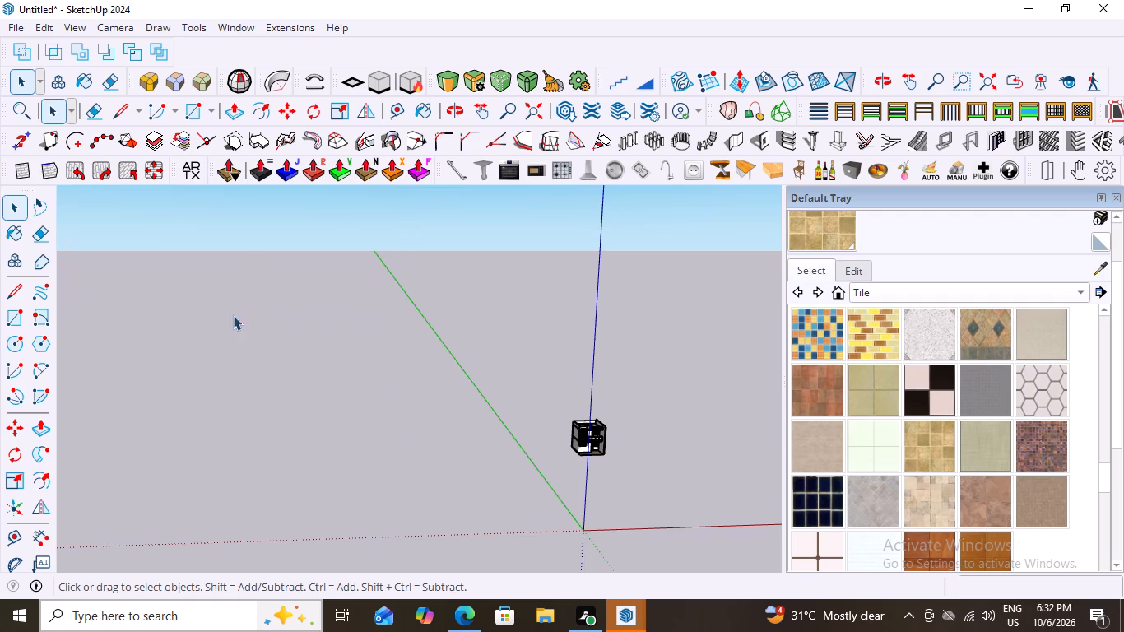
Examine the finished two-storey house model from the front, the side wall and above.
scroll(231, 362, down, 5)
scroll(501, 393, up, 16)
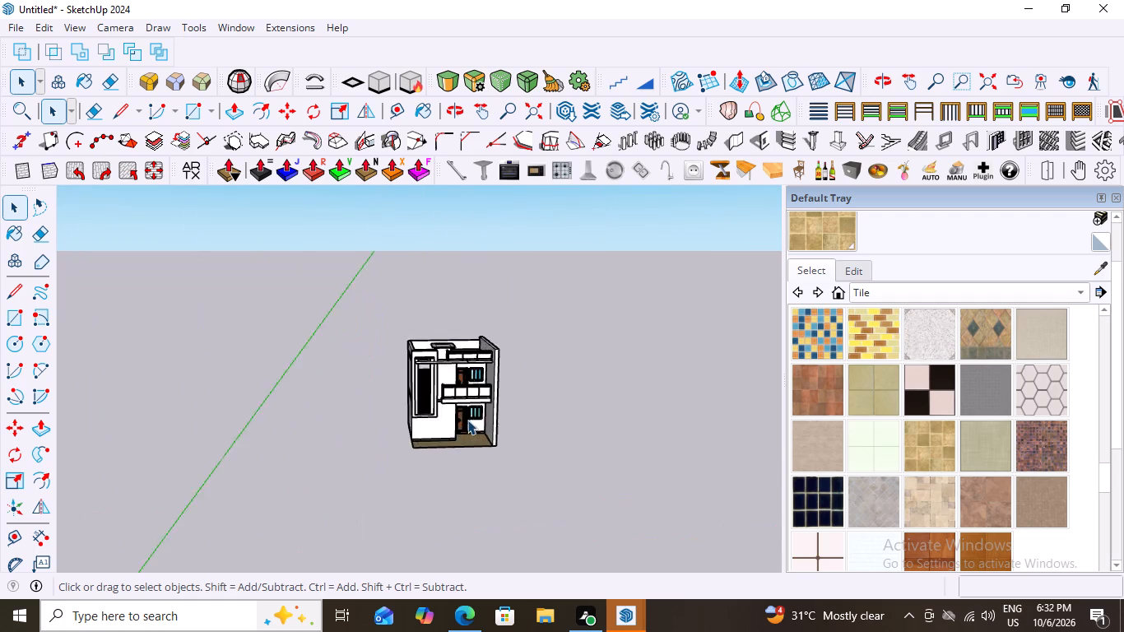
scroll(467, 420, up, 6)
middle_drag(457, 413, 459, 440)
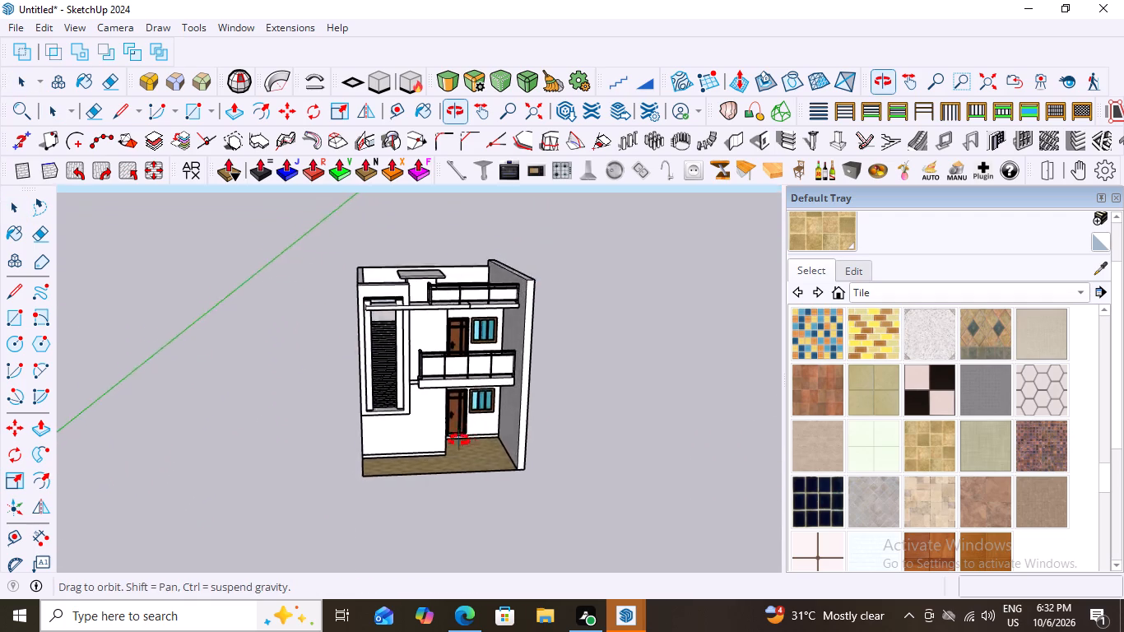
middle_drag(459, 440, 402, 405)
scroll(383, 304, up, 4)
scroll(405, 299, down, 6)
middle_drag(422, 369, 467, 377)
scroll(467, 377, up, 6)
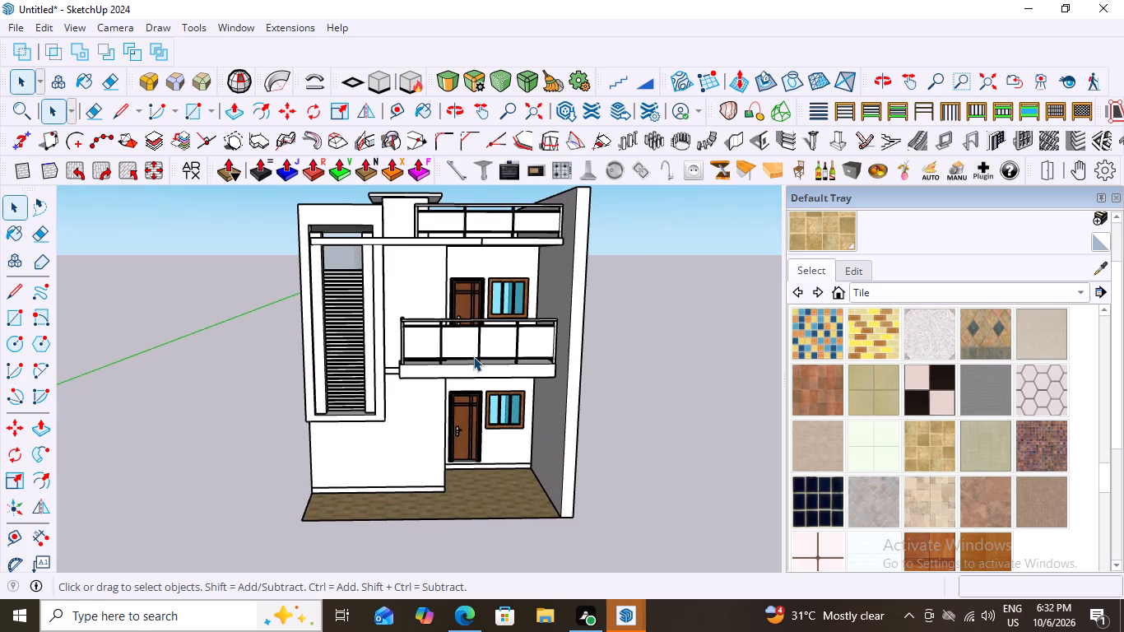
scroll(457, 365, down, 4)
middle_drag(477, 362, 346, 325)
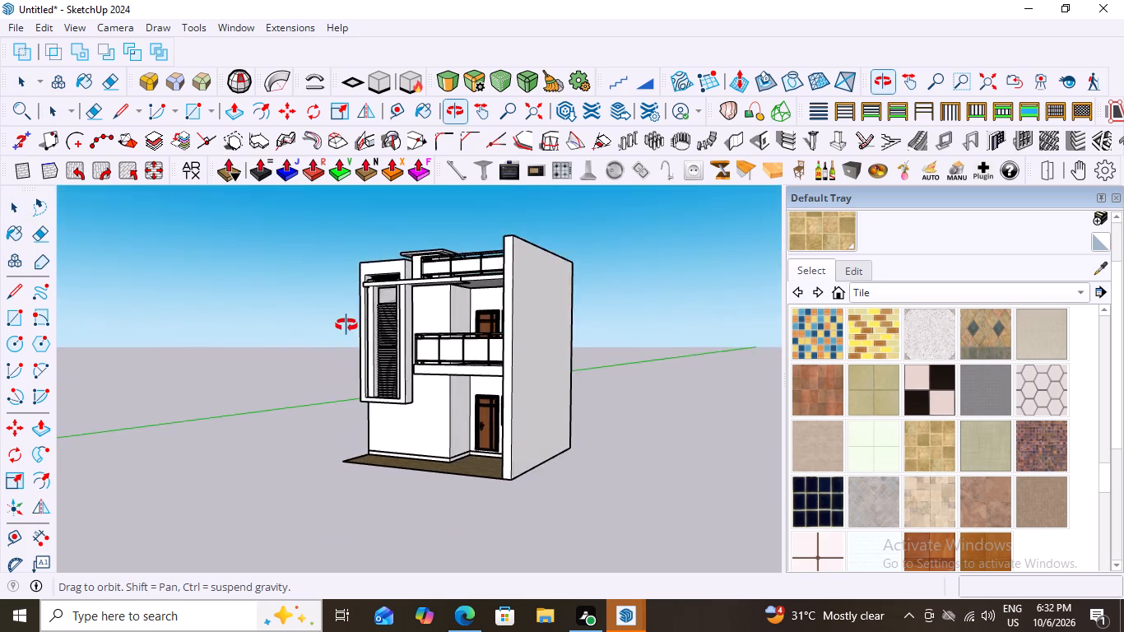
middle_drag(346, 325, 488, 379)
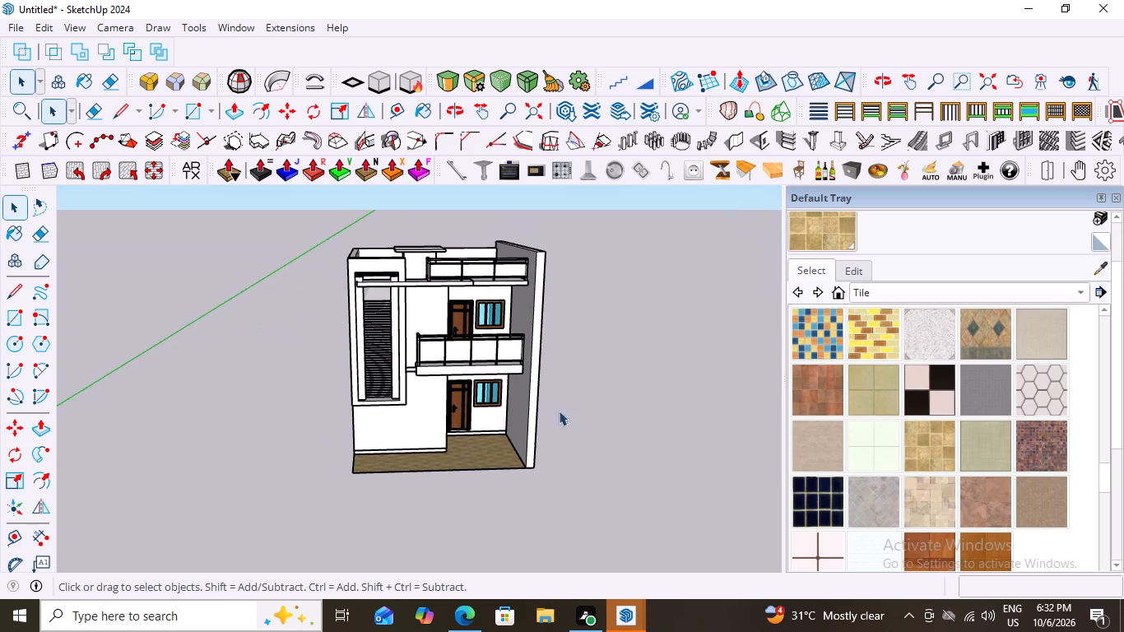
scroll(467, 398, up, 3)
scroll(467, 398, down, 2)
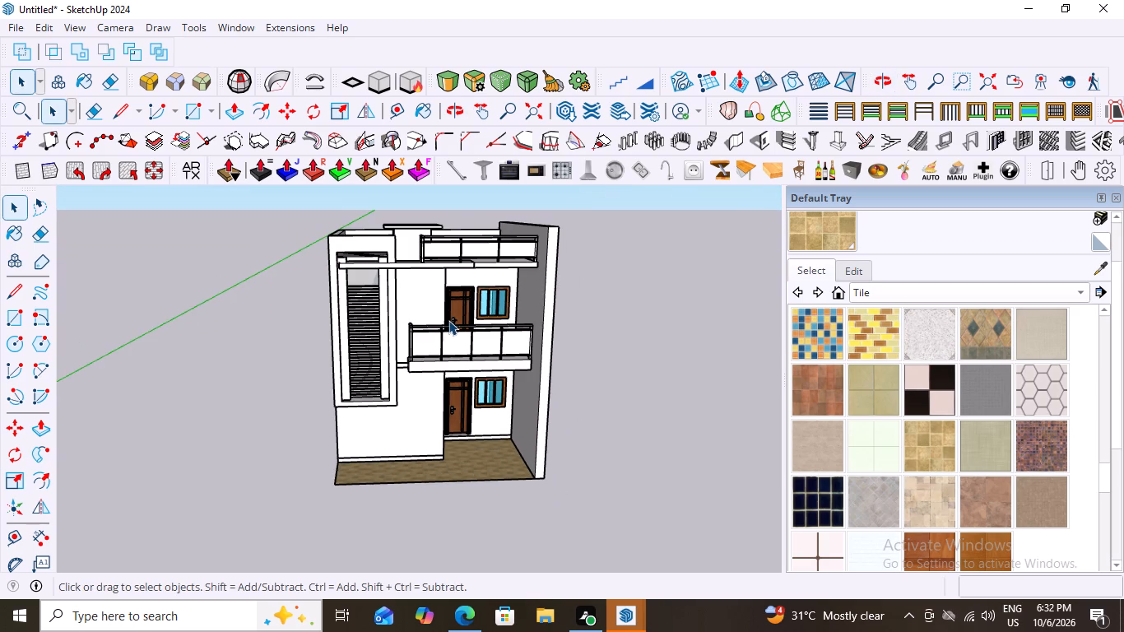
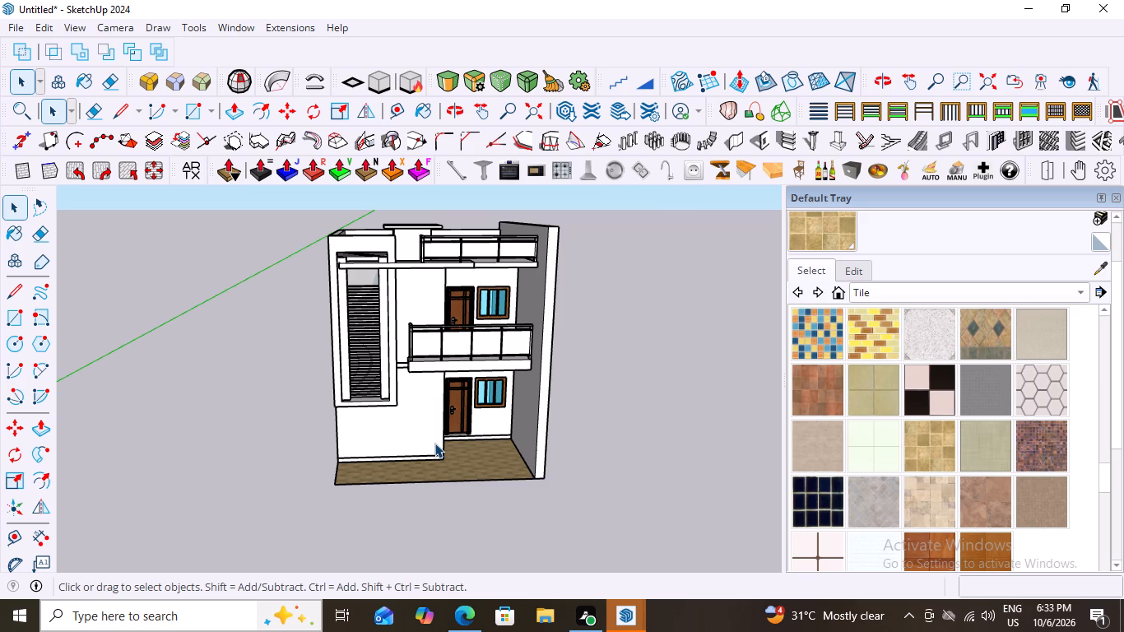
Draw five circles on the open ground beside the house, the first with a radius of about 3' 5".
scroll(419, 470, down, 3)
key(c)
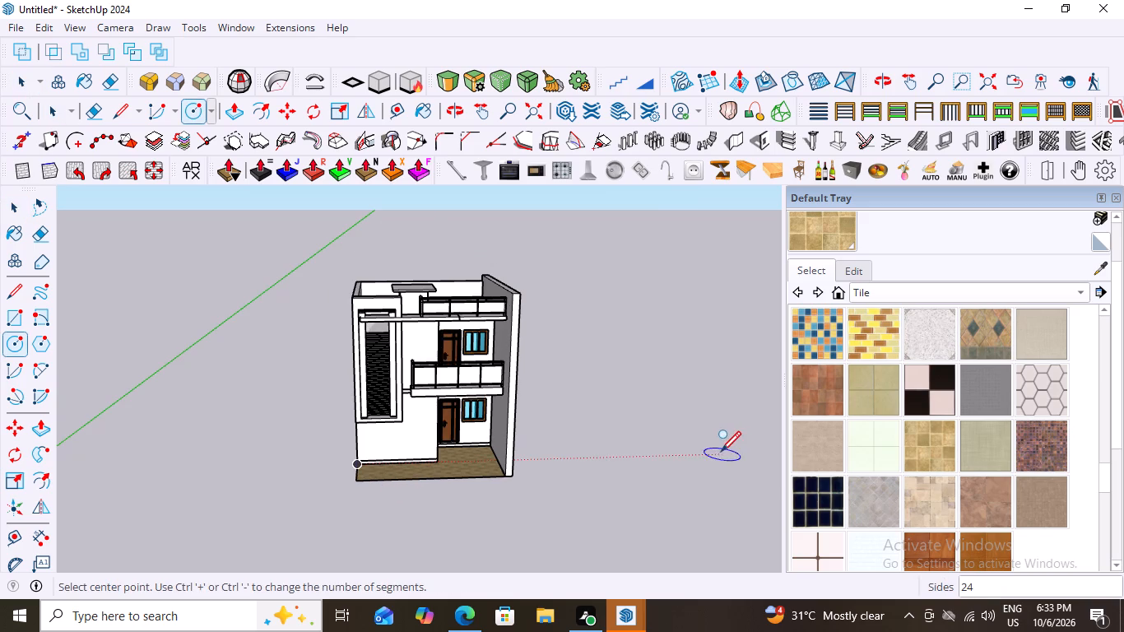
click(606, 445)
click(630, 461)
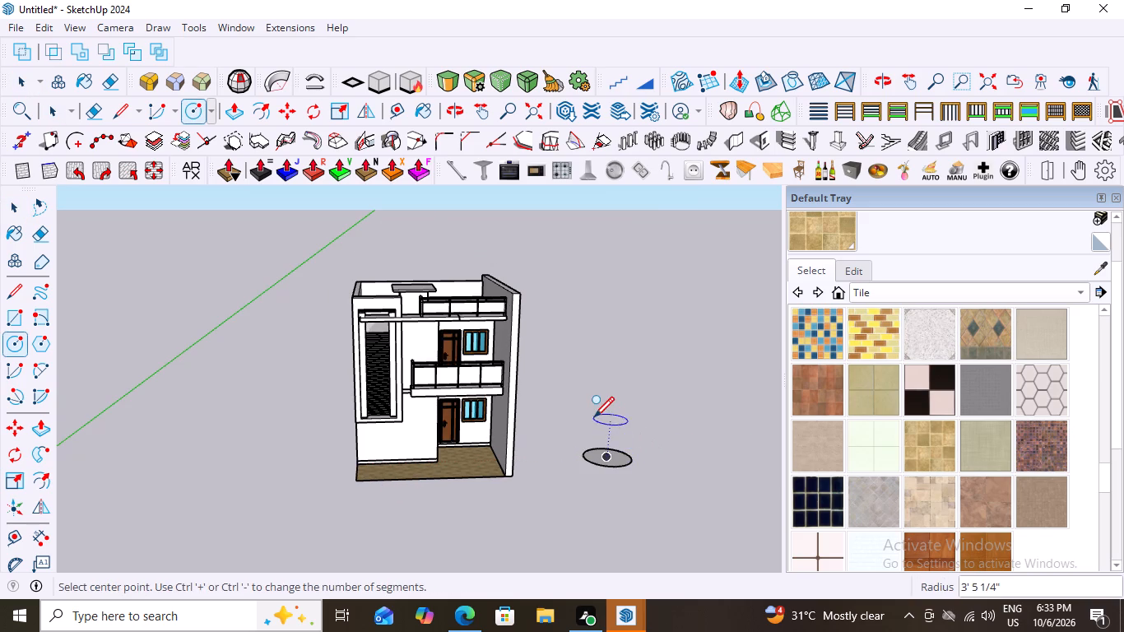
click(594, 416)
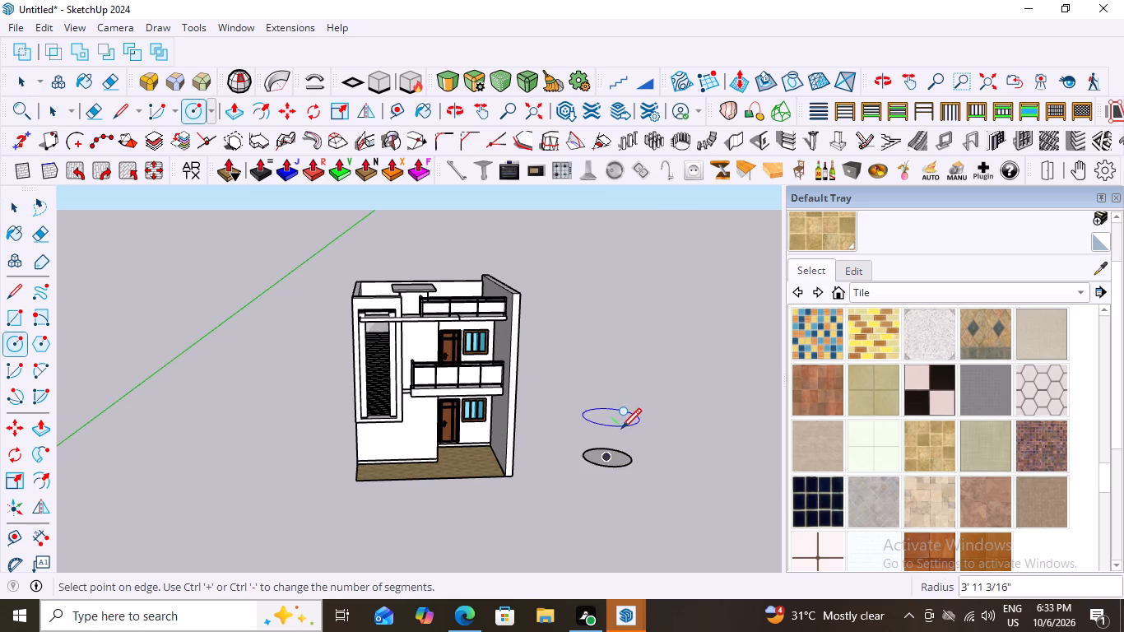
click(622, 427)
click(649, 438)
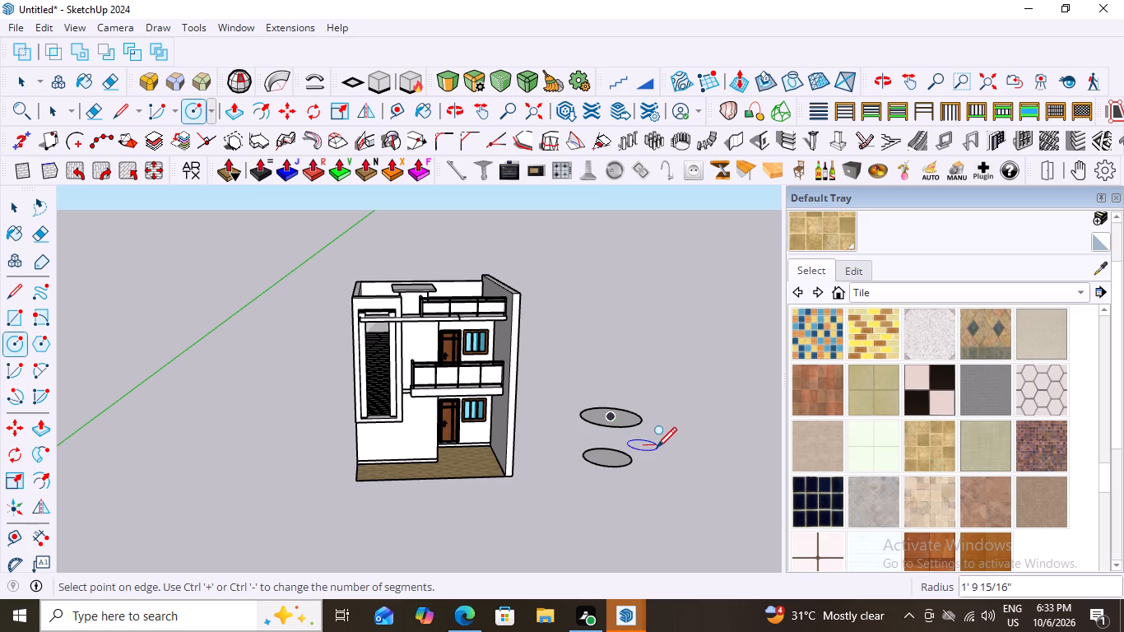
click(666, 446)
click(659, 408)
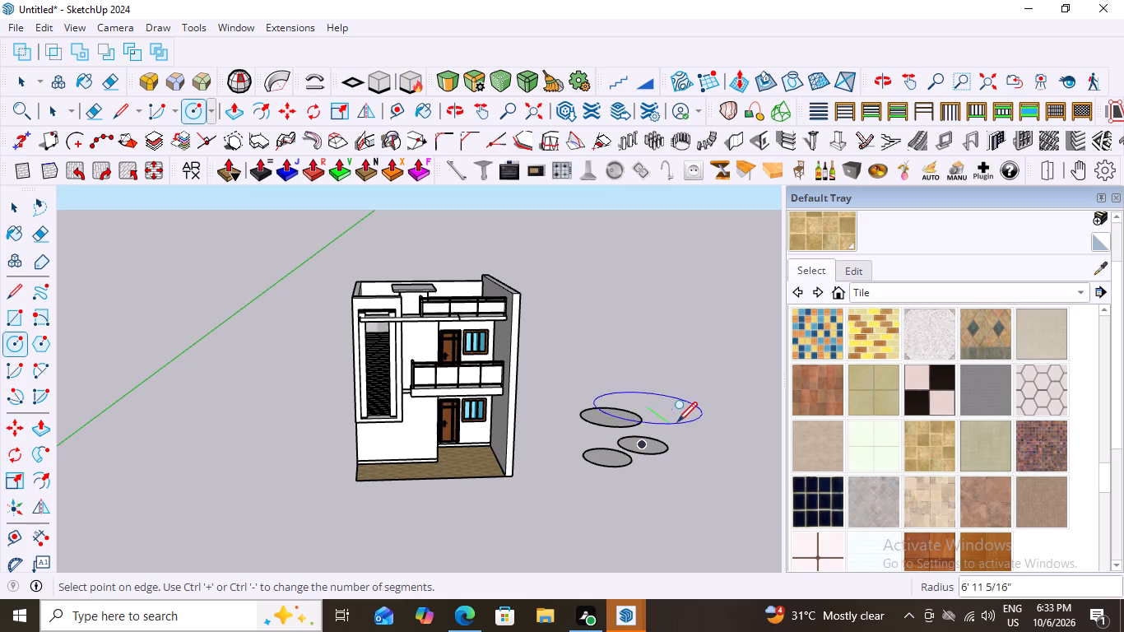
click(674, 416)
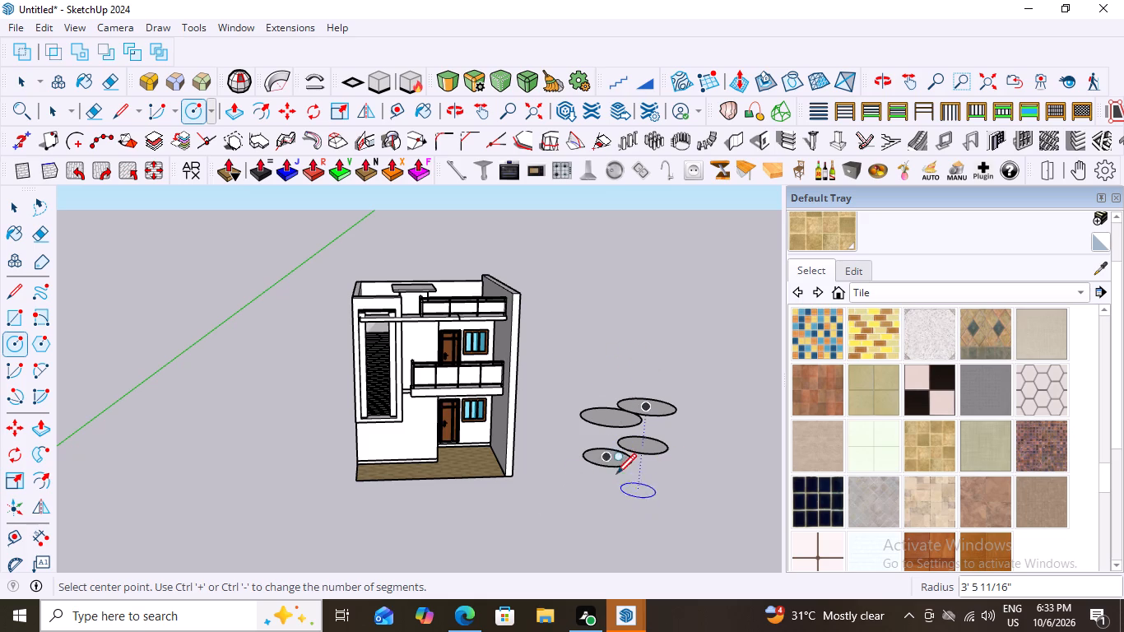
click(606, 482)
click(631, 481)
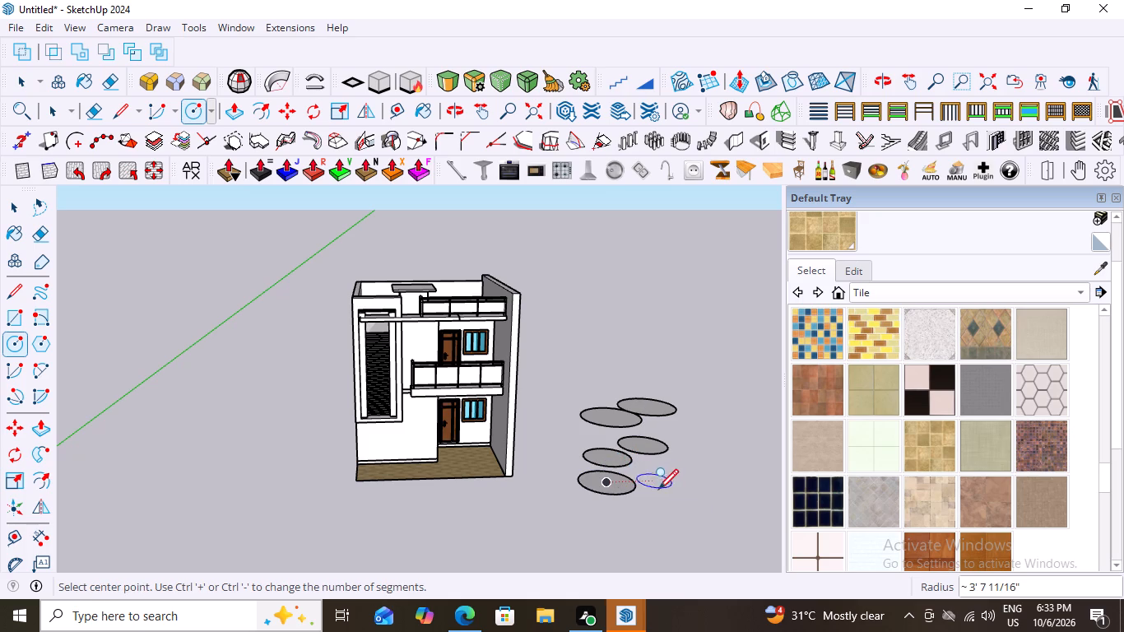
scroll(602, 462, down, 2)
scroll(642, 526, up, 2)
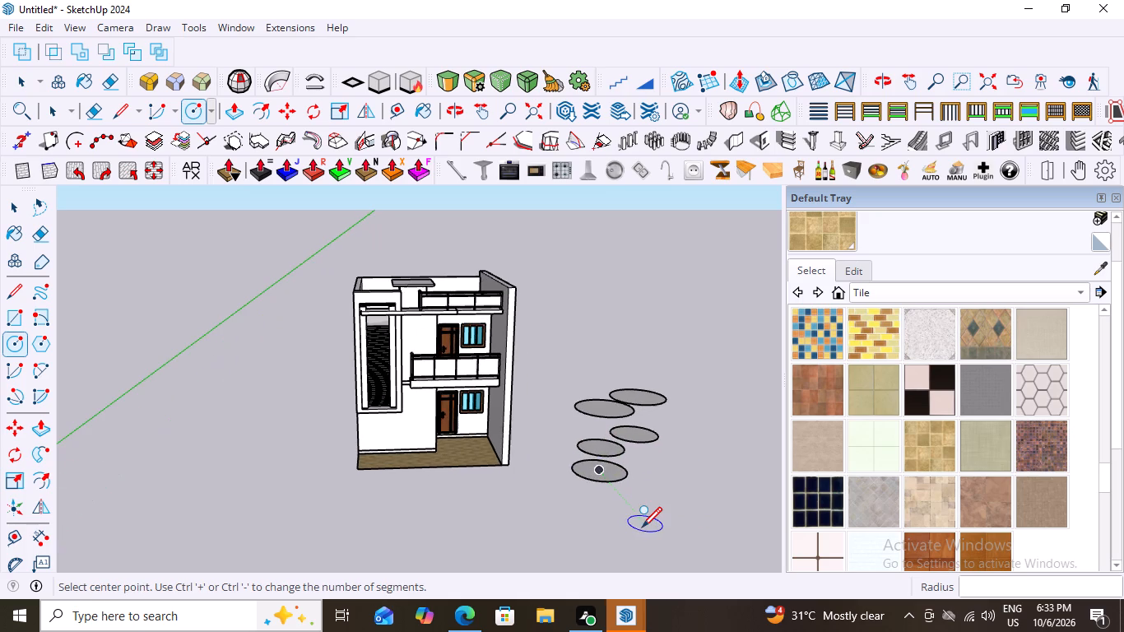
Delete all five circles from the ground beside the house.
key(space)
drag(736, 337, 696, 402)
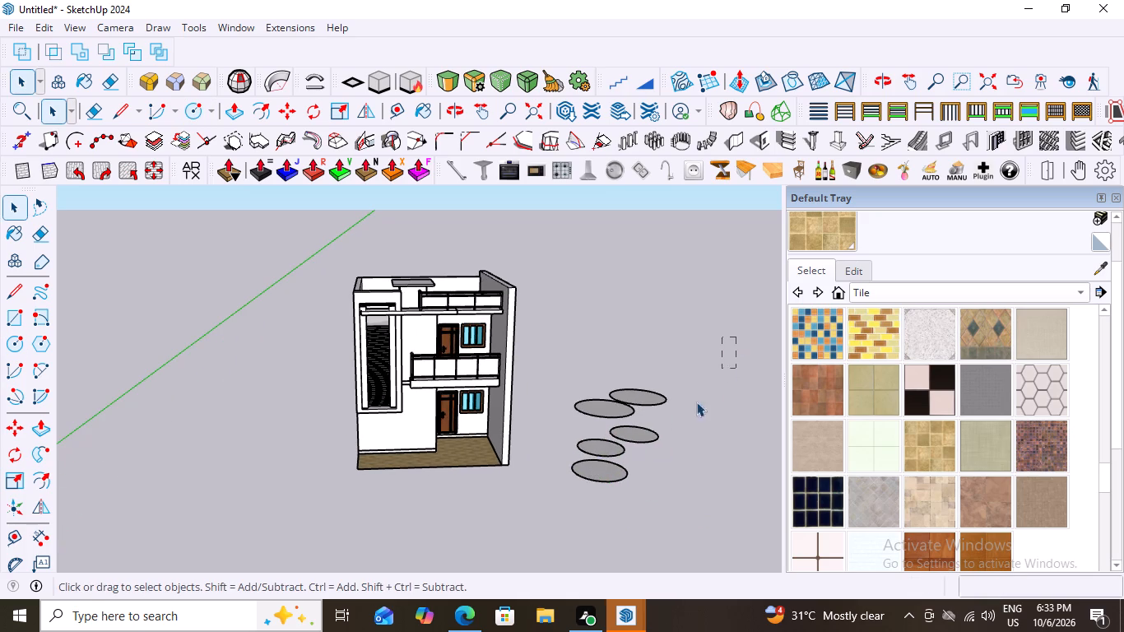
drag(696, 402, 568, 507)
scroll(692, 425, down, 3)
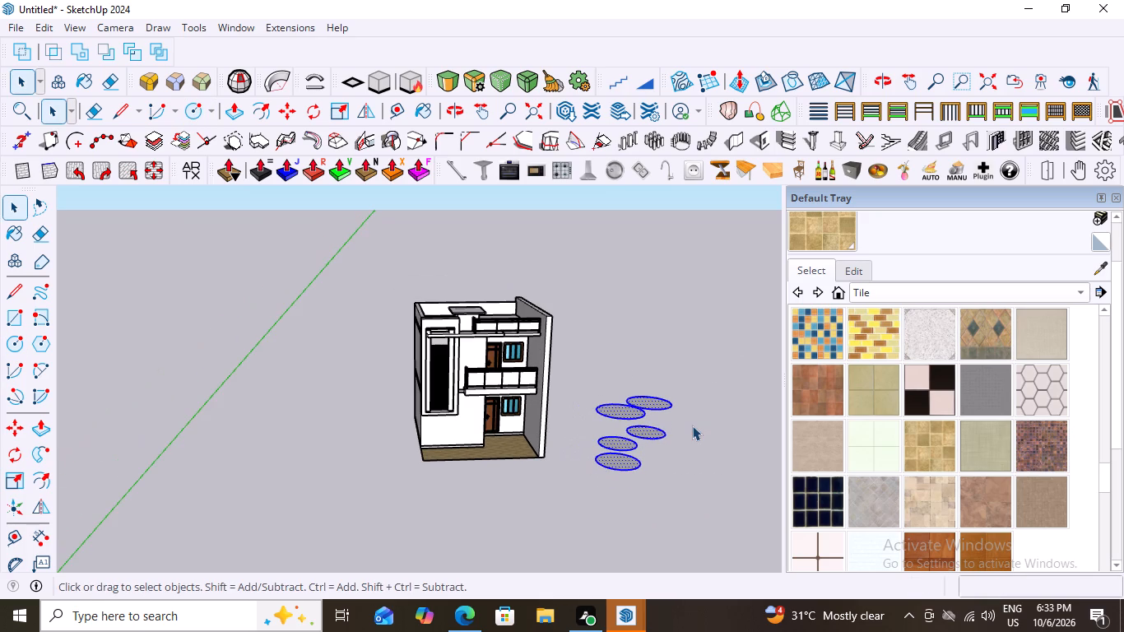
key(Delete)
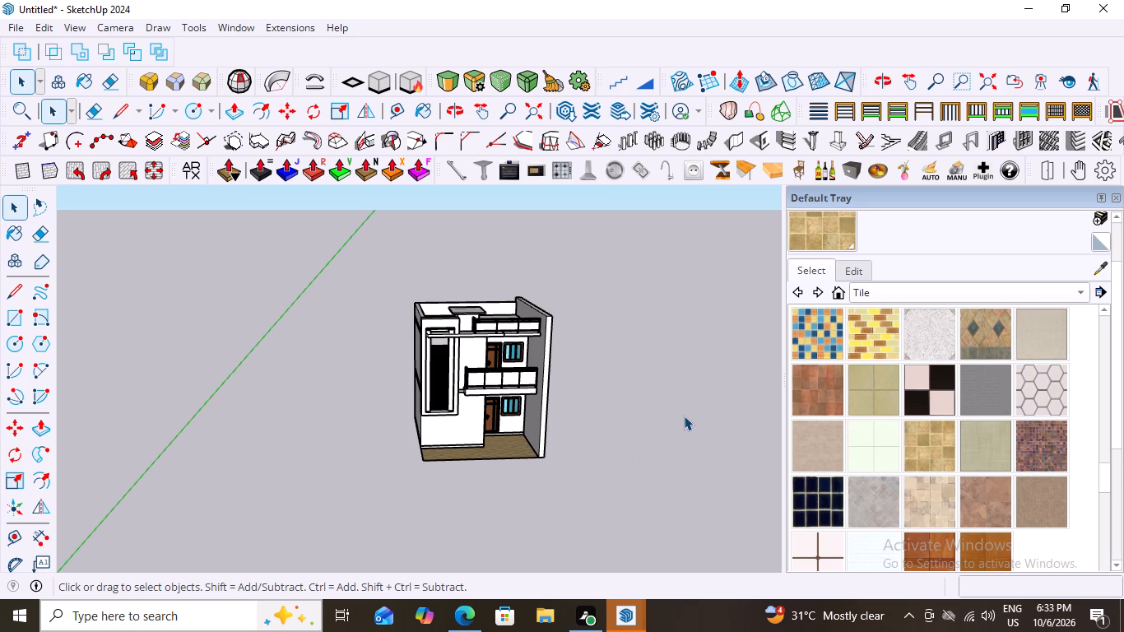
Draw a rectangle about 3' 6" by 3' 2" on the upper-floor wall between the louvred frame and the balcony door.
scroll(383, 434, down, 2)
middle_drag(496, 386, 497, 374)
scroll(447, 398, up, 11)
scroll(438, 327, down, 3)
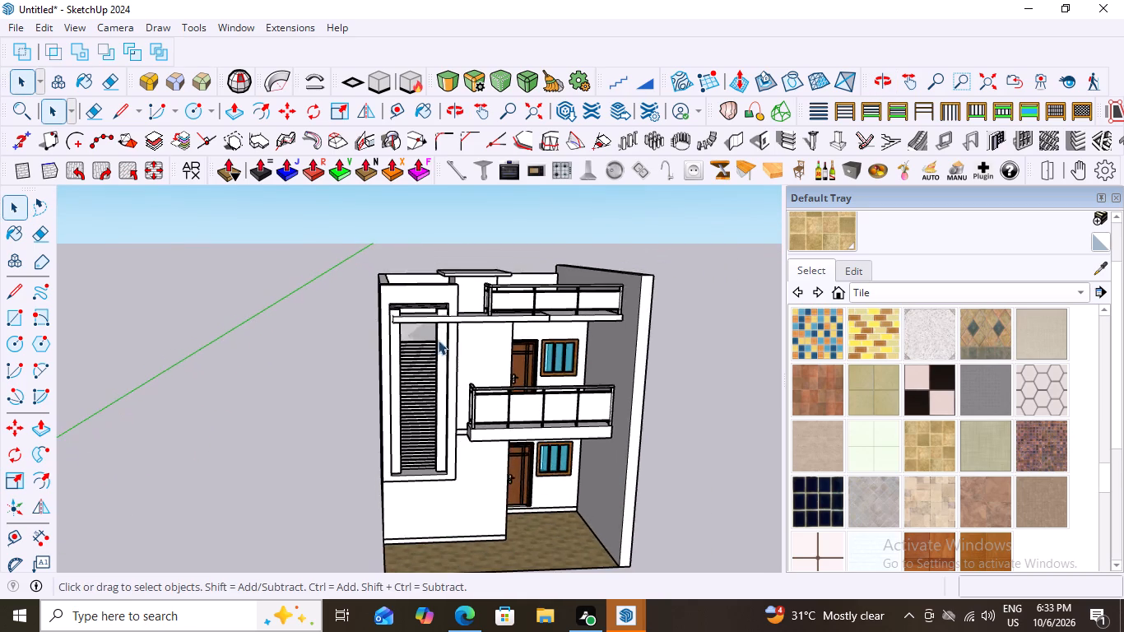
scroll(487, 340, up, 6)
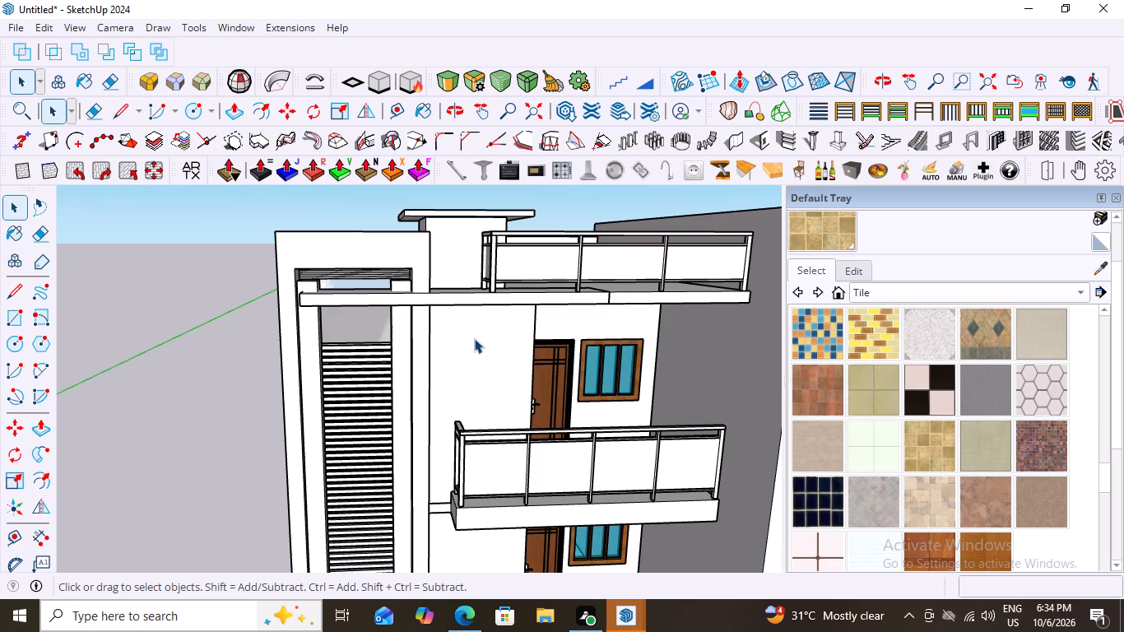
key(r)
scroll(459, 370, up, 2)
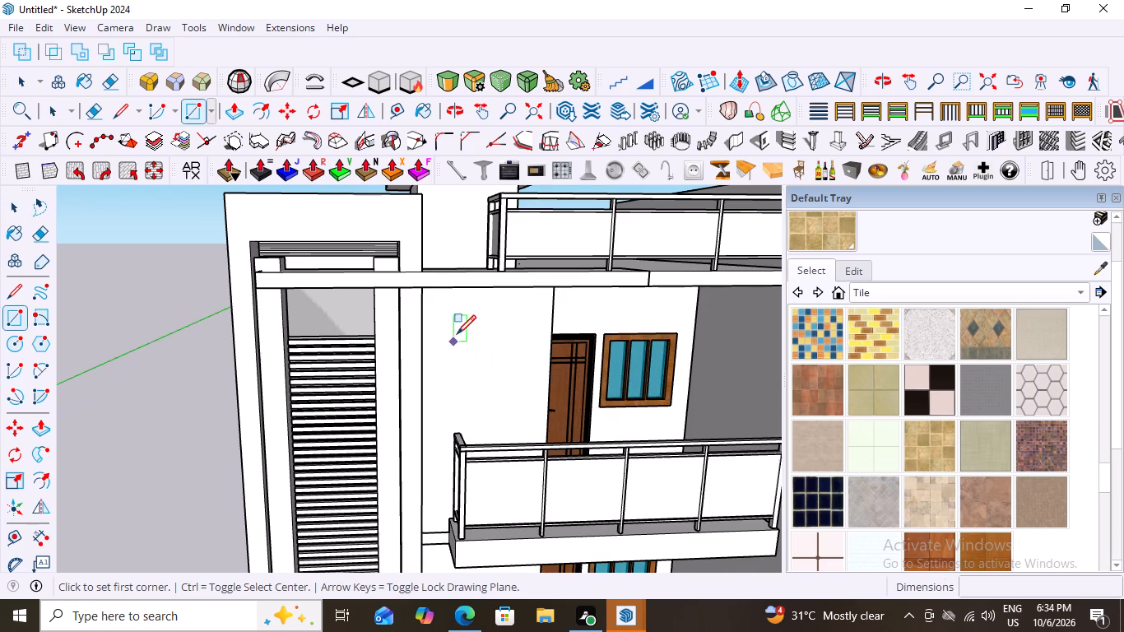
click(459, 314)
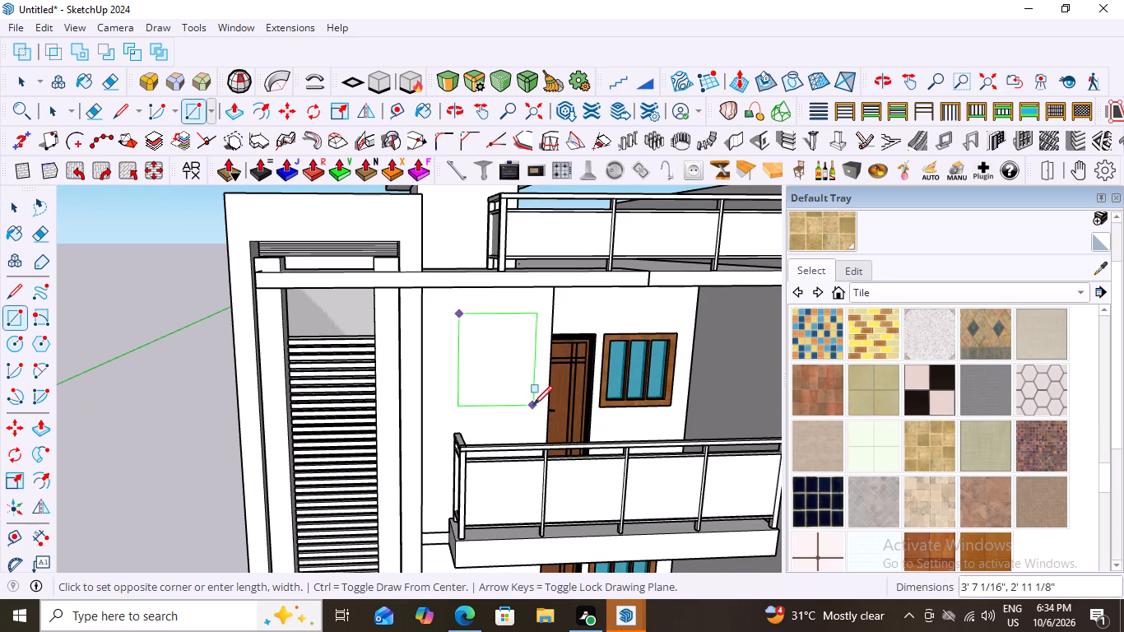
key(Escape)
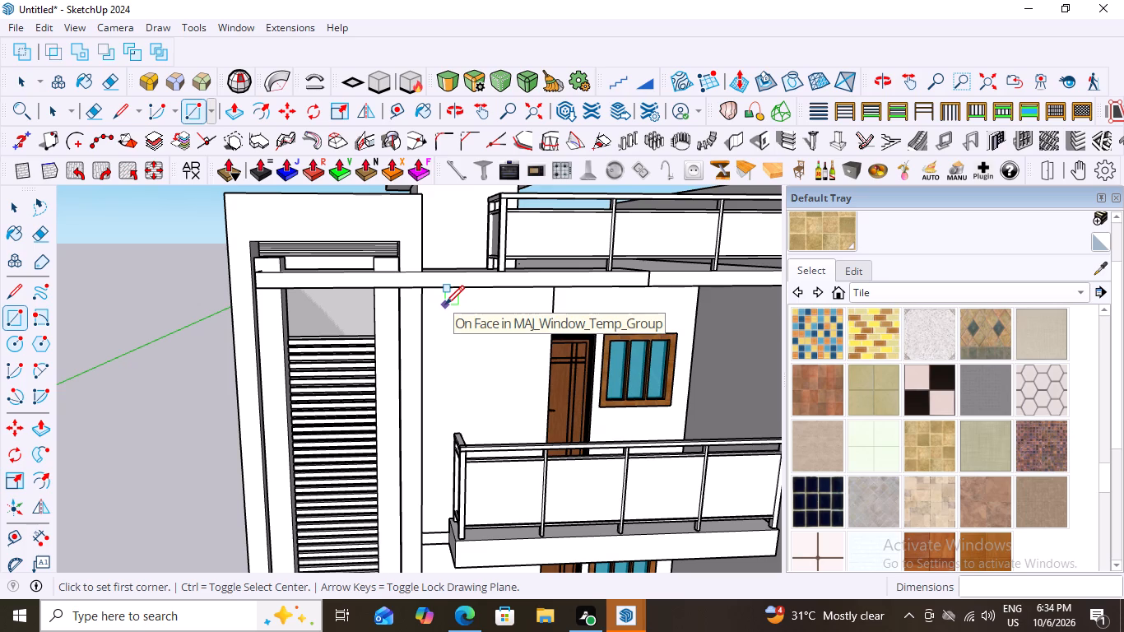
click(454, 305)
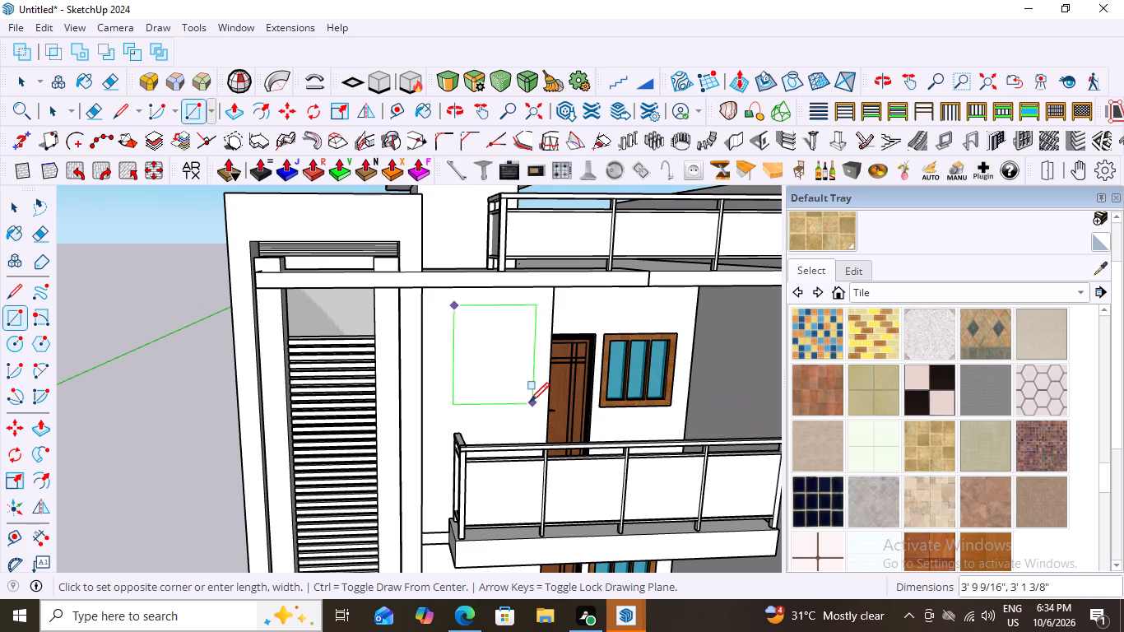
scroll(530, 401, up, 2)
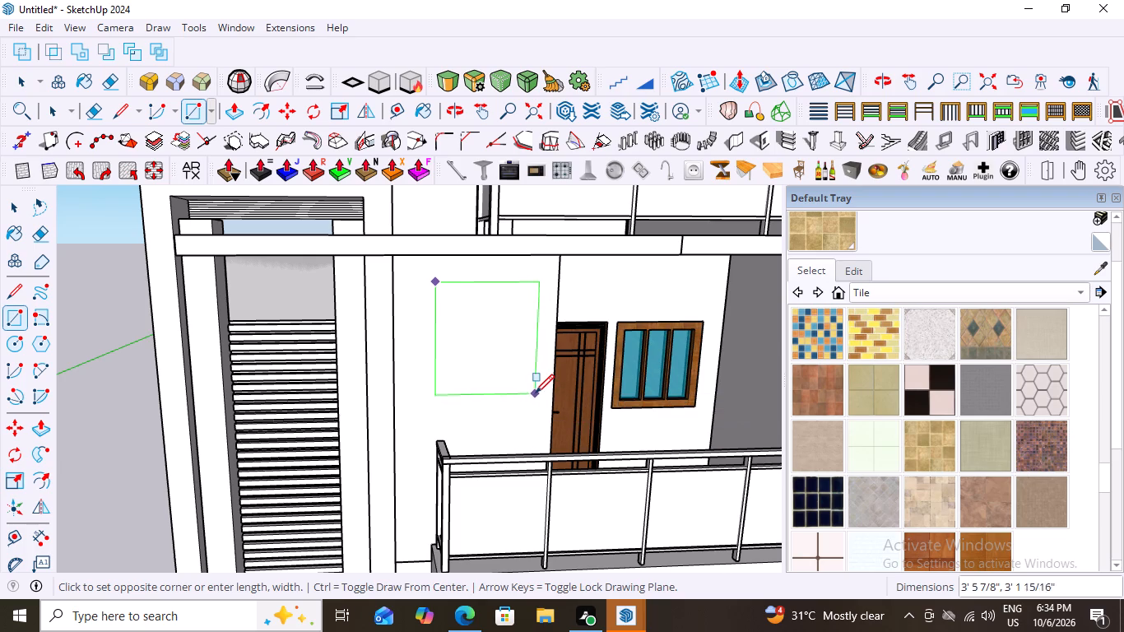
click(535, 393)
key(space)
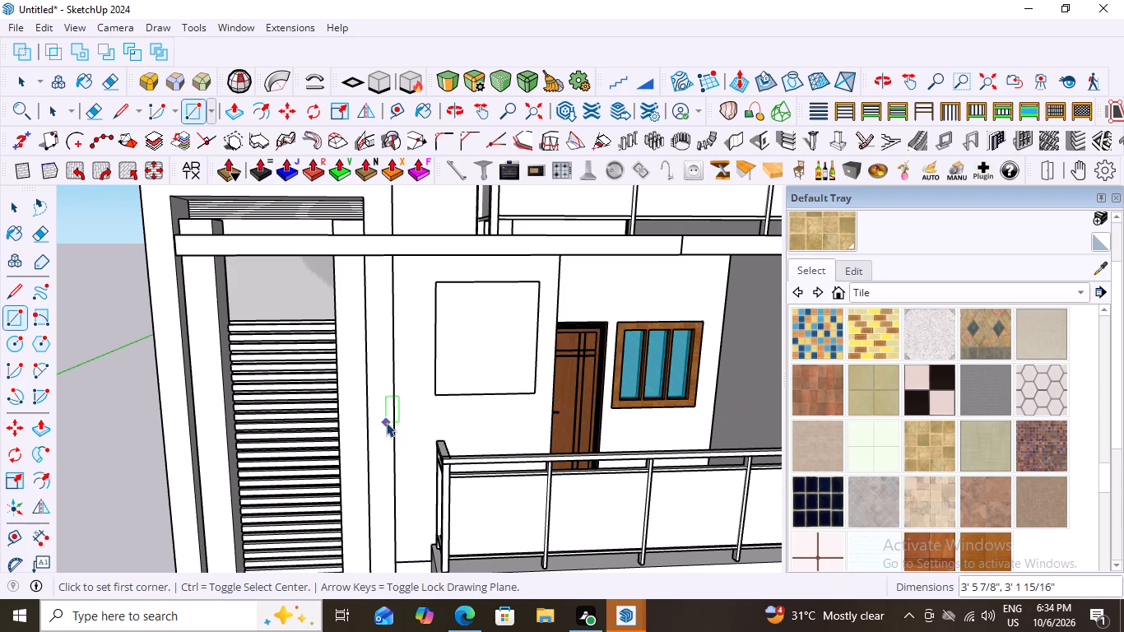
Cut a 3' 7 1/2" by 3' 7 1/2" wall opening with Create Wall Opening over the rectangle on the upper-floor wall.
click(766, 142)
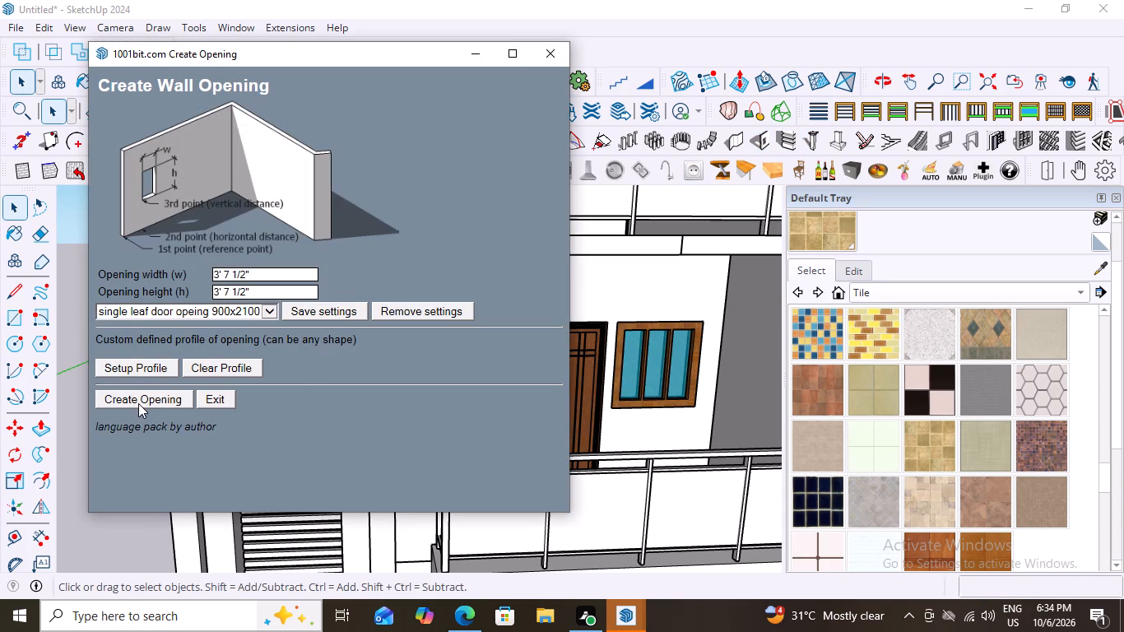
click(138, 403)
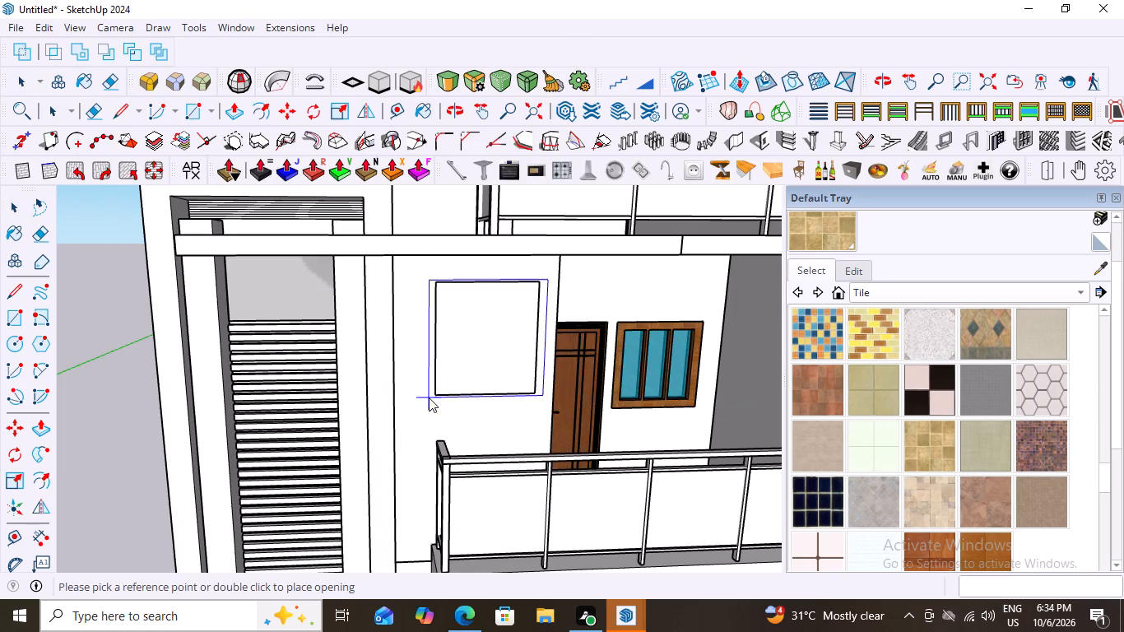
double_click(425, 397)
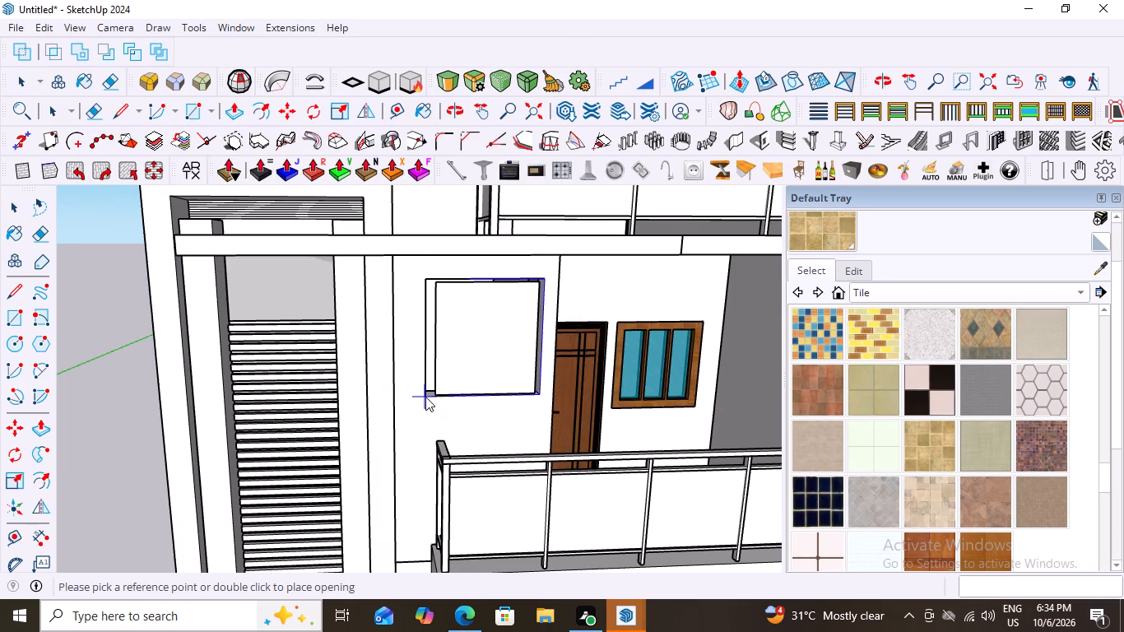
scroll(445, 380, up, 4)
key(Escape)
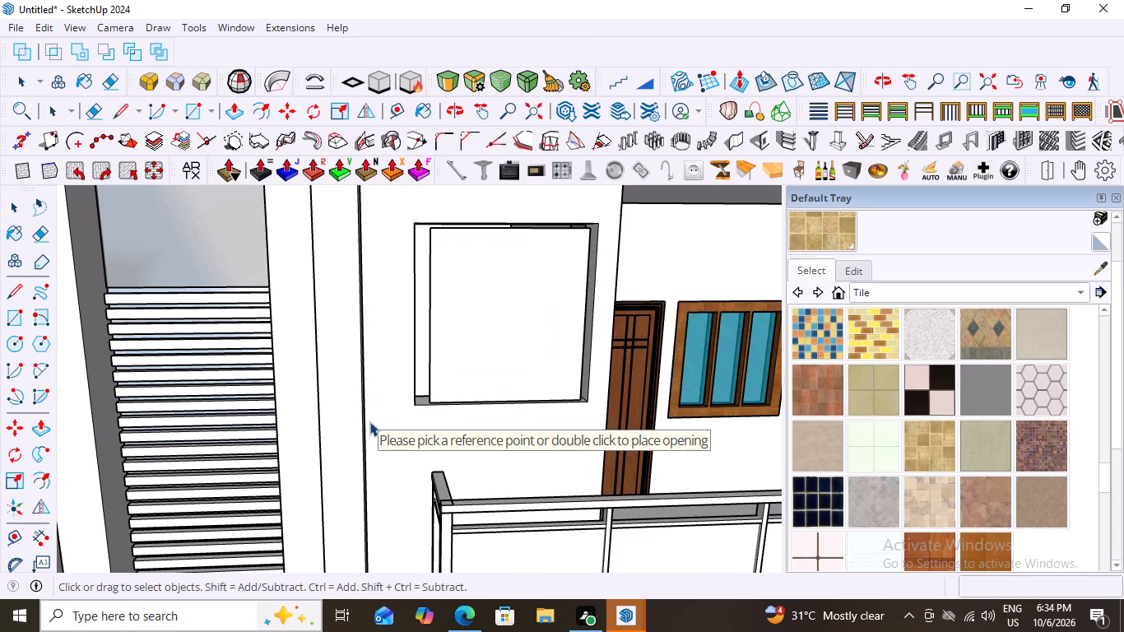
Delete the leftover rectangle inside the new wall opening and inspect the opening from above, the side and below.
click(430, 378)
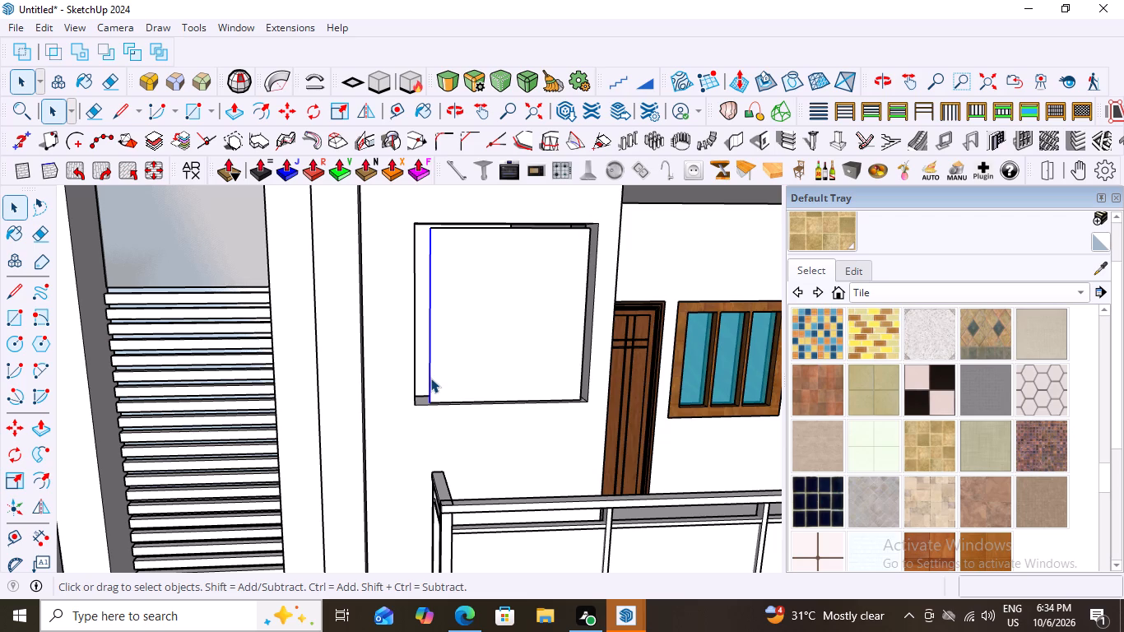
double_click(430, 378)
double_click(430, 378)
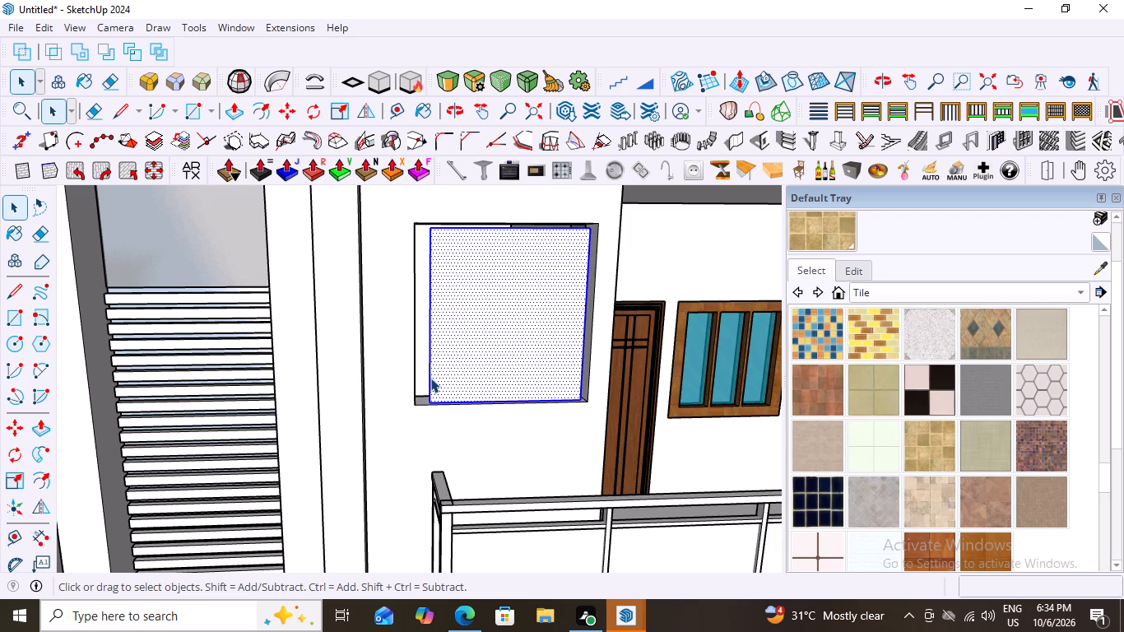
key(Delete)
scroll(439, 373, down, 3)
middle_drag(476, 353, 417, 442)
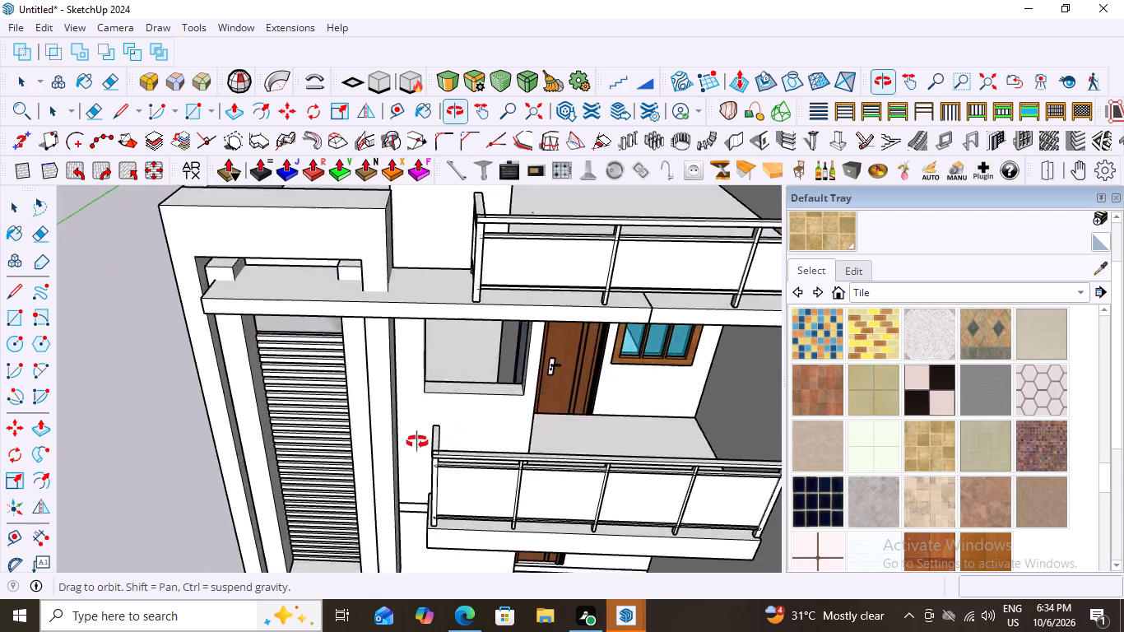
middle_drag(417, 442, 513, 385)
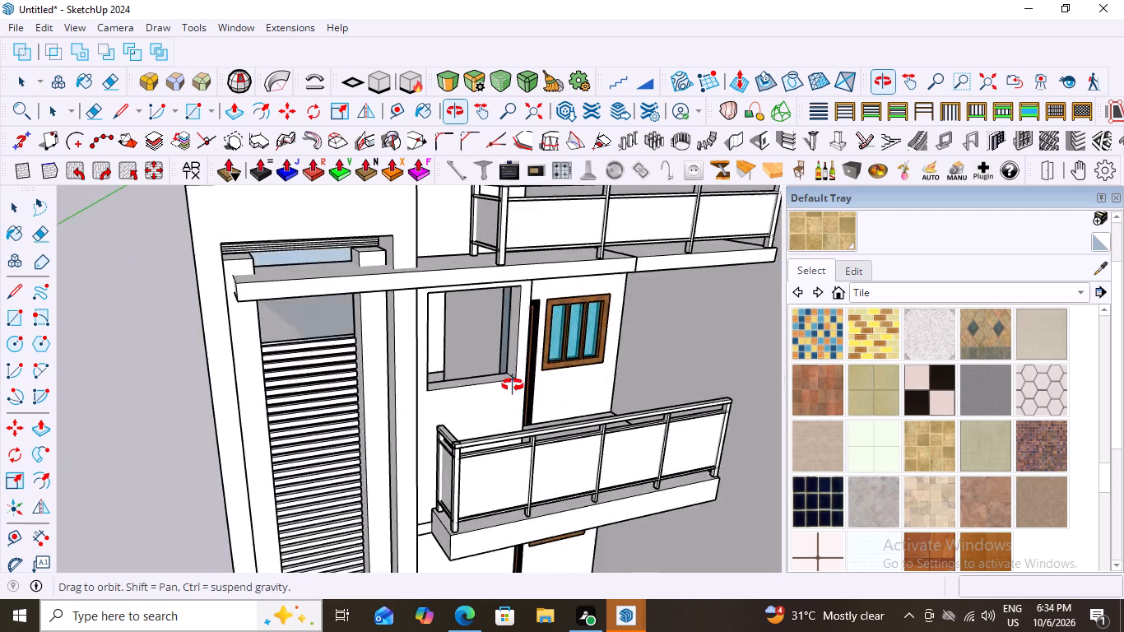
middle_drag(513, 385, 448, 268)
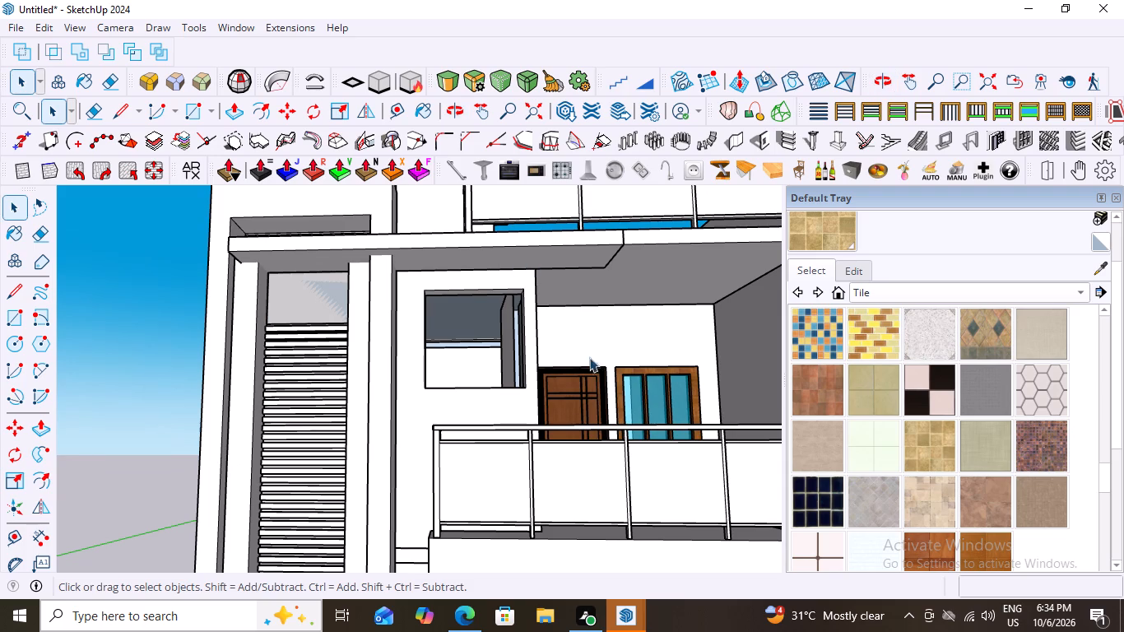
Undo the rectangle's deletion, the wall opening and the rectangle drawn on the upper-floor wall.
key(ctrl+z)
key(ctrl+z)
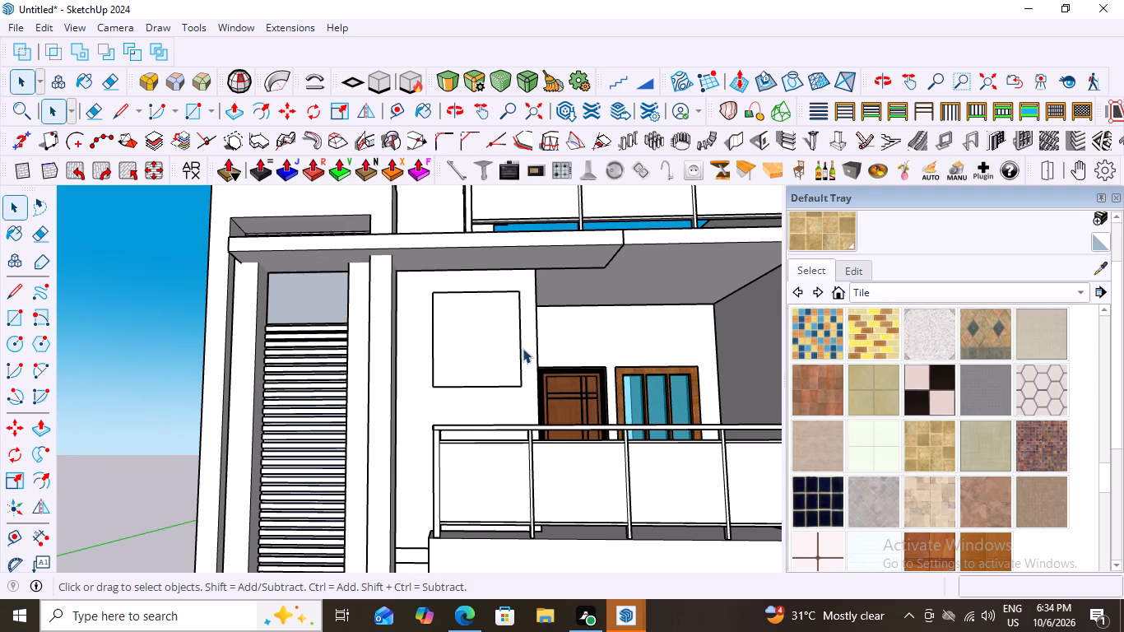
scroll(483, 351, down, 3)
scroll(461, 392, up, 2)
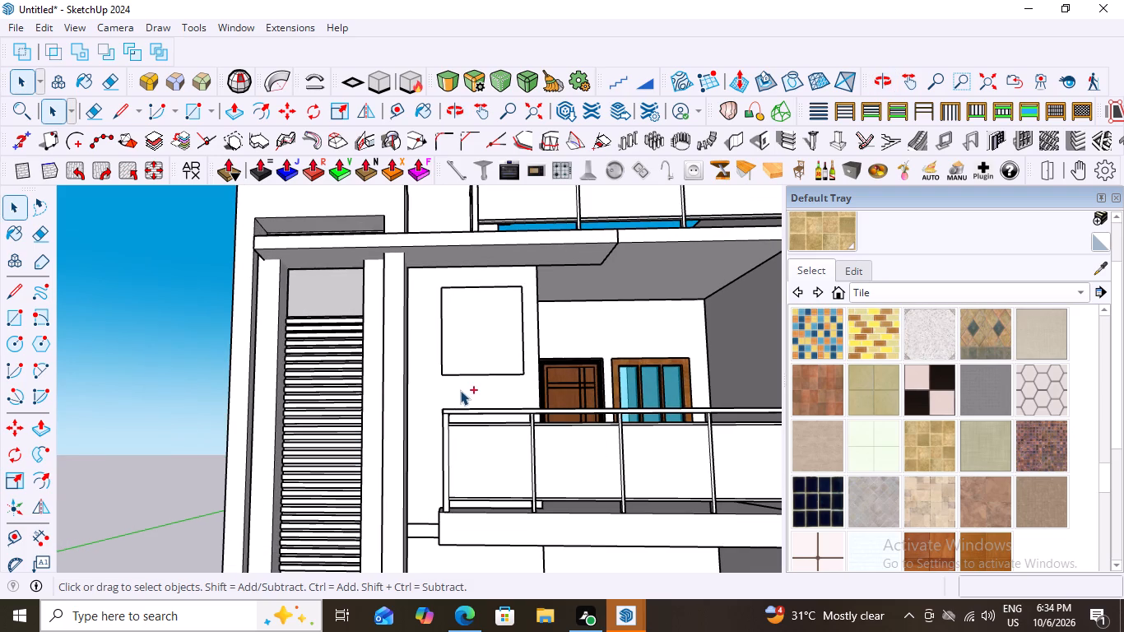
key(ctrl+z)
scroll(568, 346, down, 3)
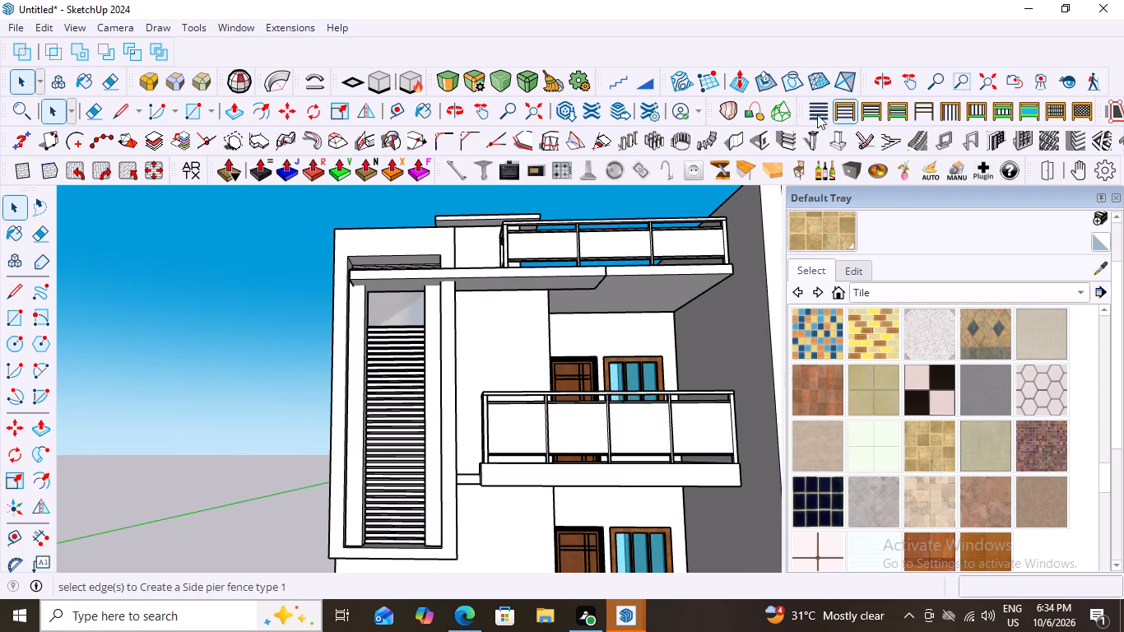
Cut a 3' by 3' wall opening with Create Wall Opening in the upper-floor wall between the louvred frame and the balcony door.
click(763, 140)
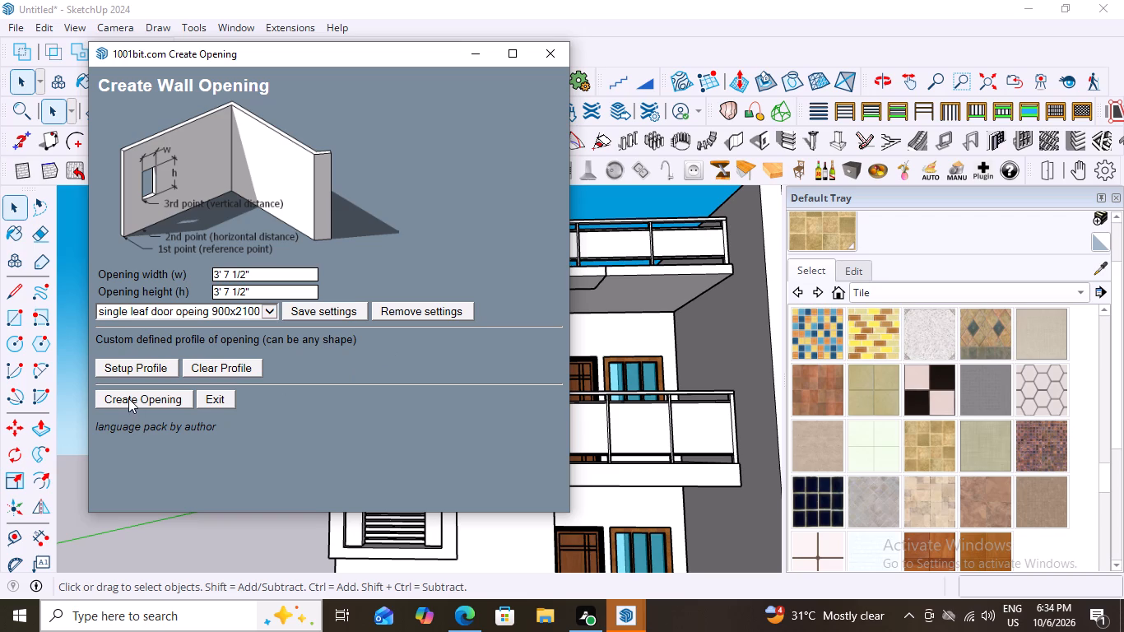
click(275, 271)
key(BackSpace)
key(BackSpace)
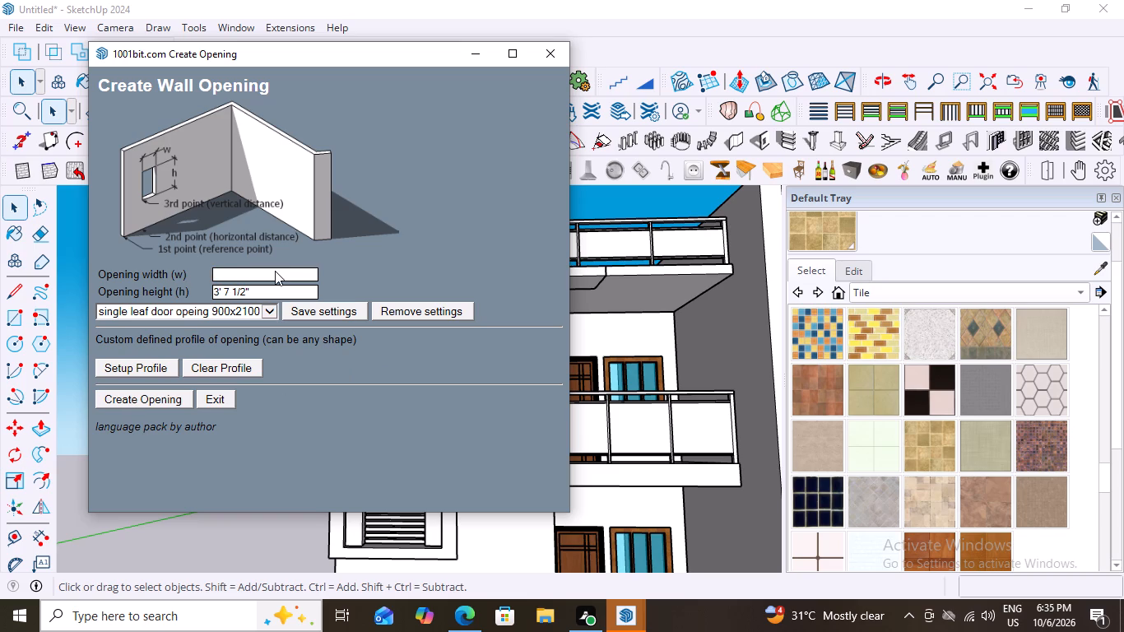
key(3)
key(apostrophe)
click(266, 289)
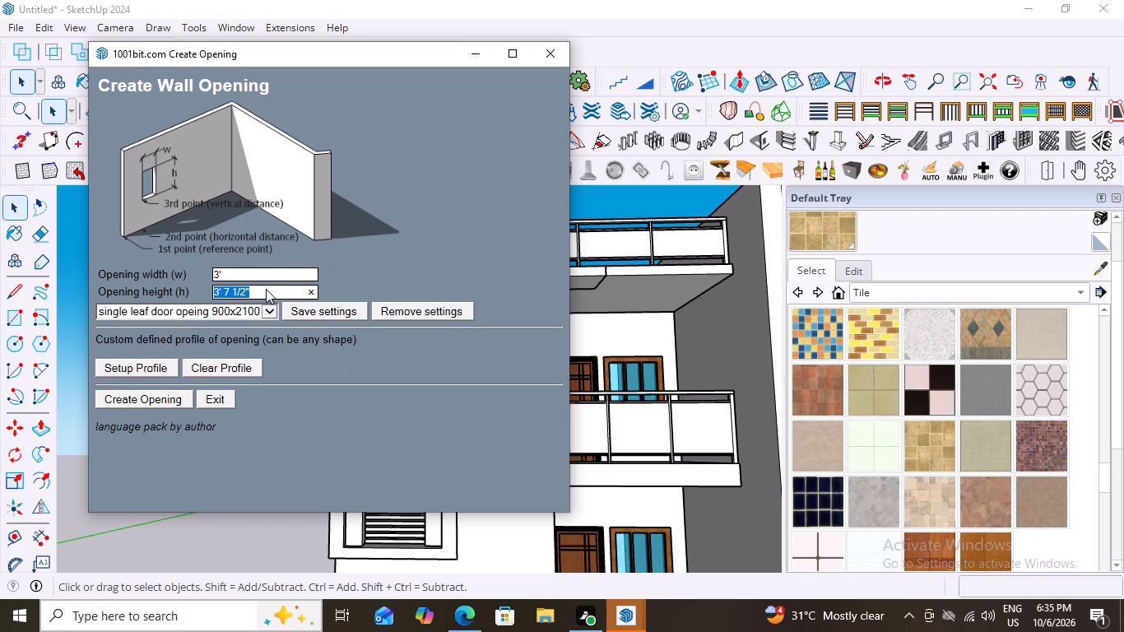
key(BackSpace)
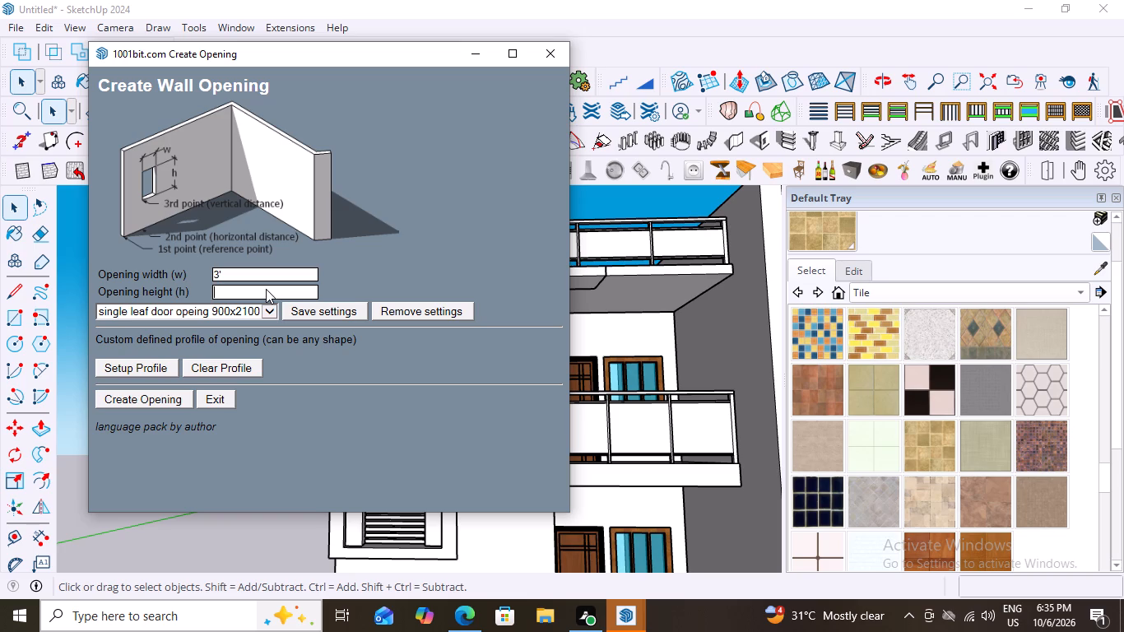
key(3)
key(apostrophe)
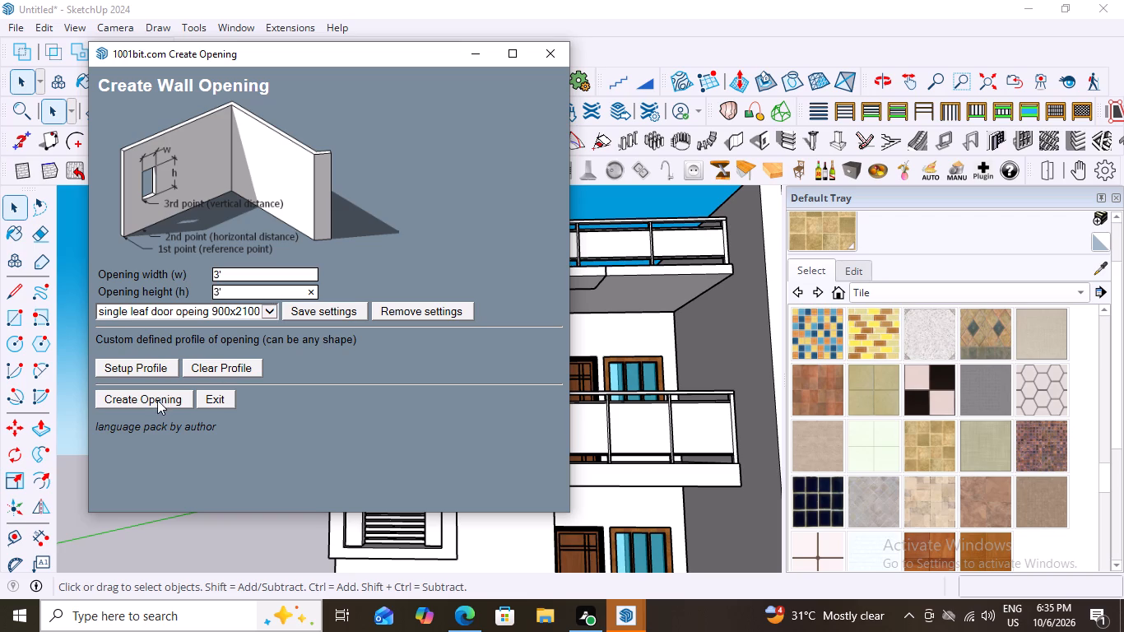
click(155, 402)
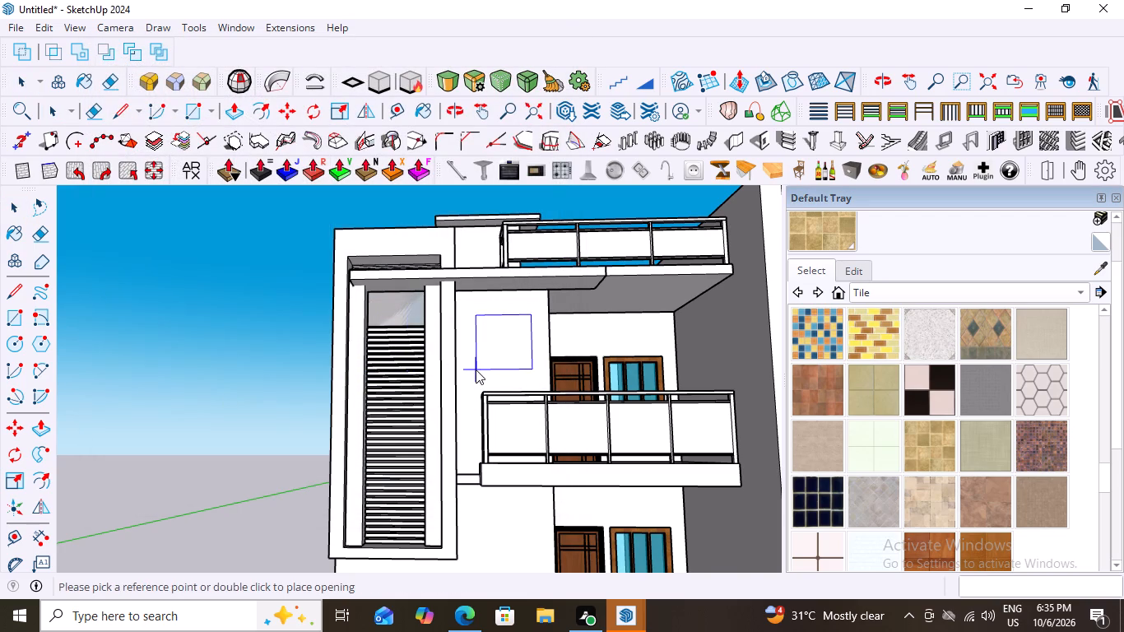
scroll(476, 369, up, 3)
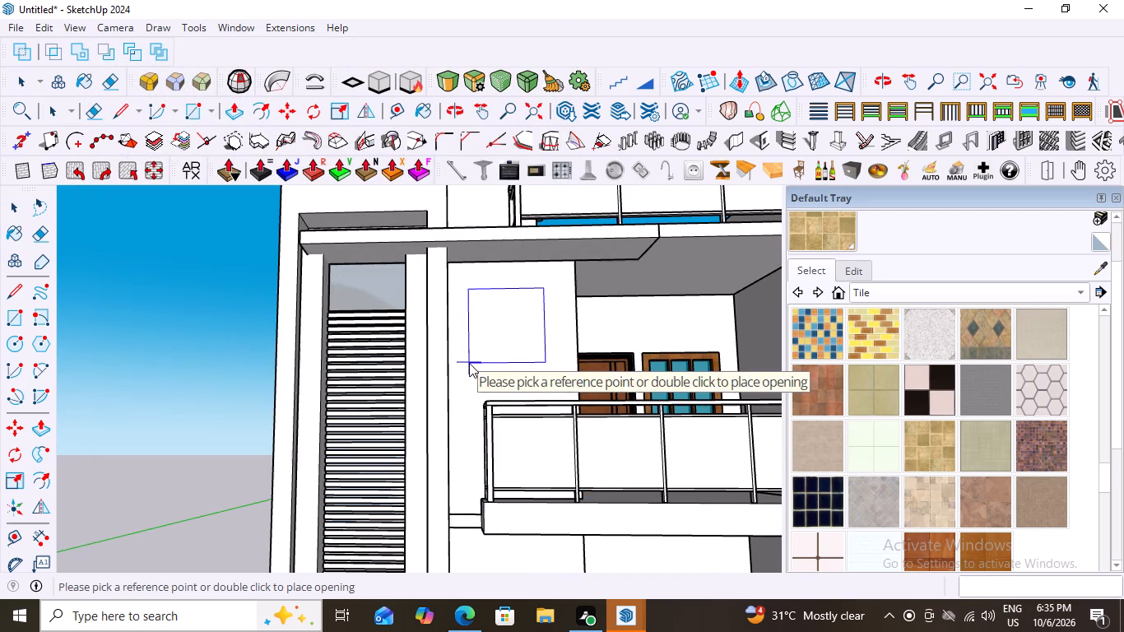
double_click(469, 363)
middle_drag(513, 334, 503, 467)
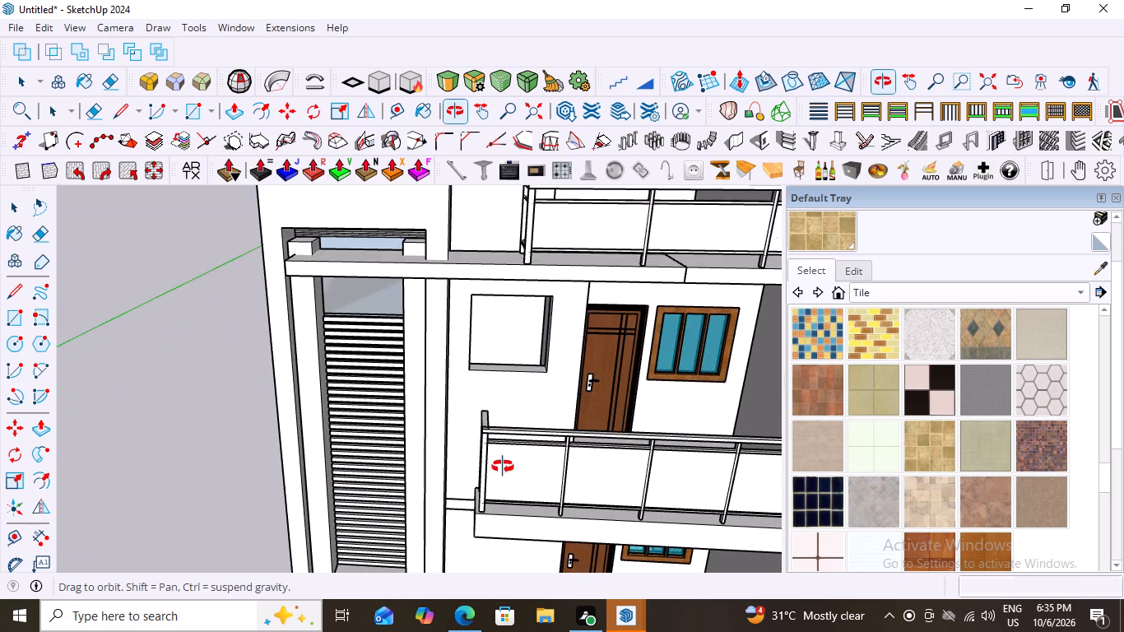
middle_drag(503, 467, 503, 467)
key(space)
Examine the new wall opening and the whole house from the front, above, below and the side.
scroll(476, 328, down, 3)
middle_drag(506, 335, 504, 240)
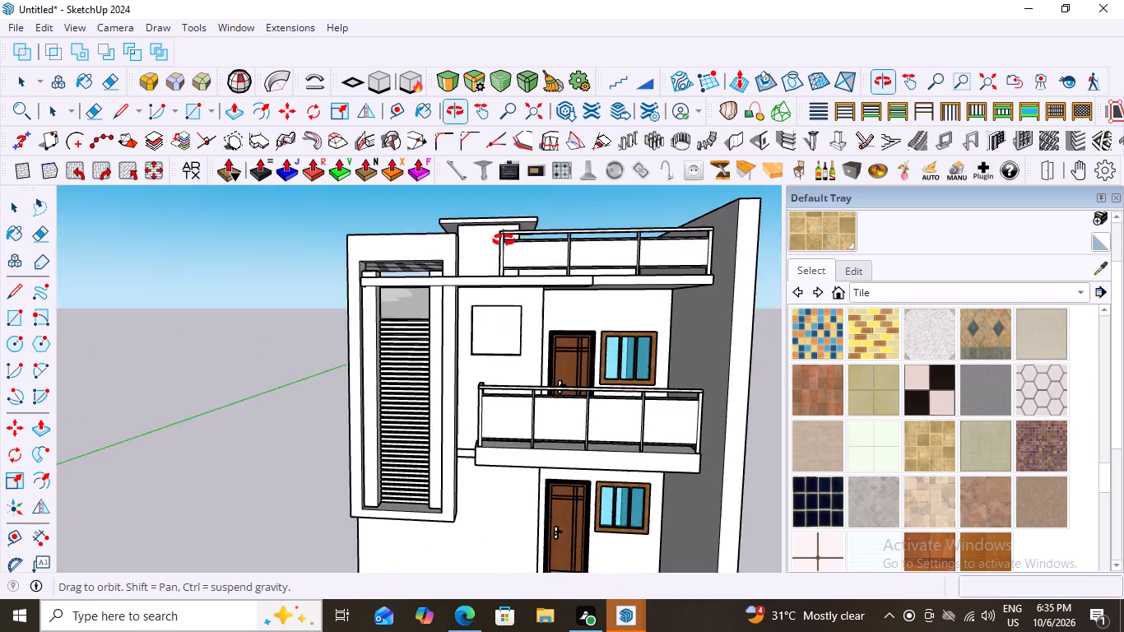
middle_drag(504, 240, 479, 257)
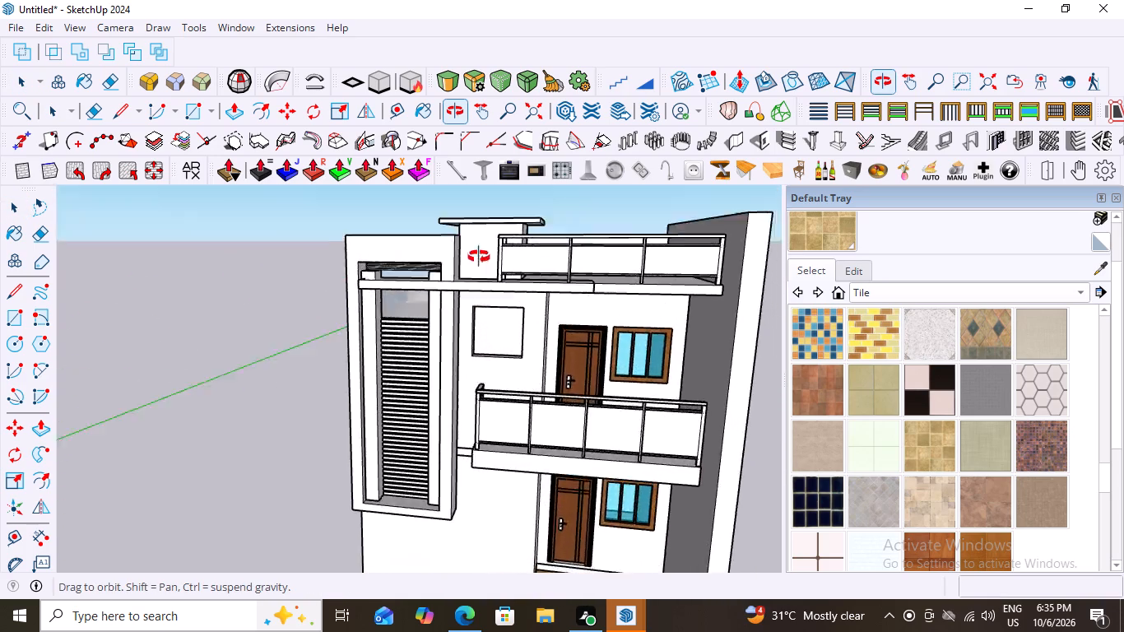
middle_drag(479, 257, 533, 298)
scroll(498, 327, up, 2)
scroll(471, 321, down, 2)
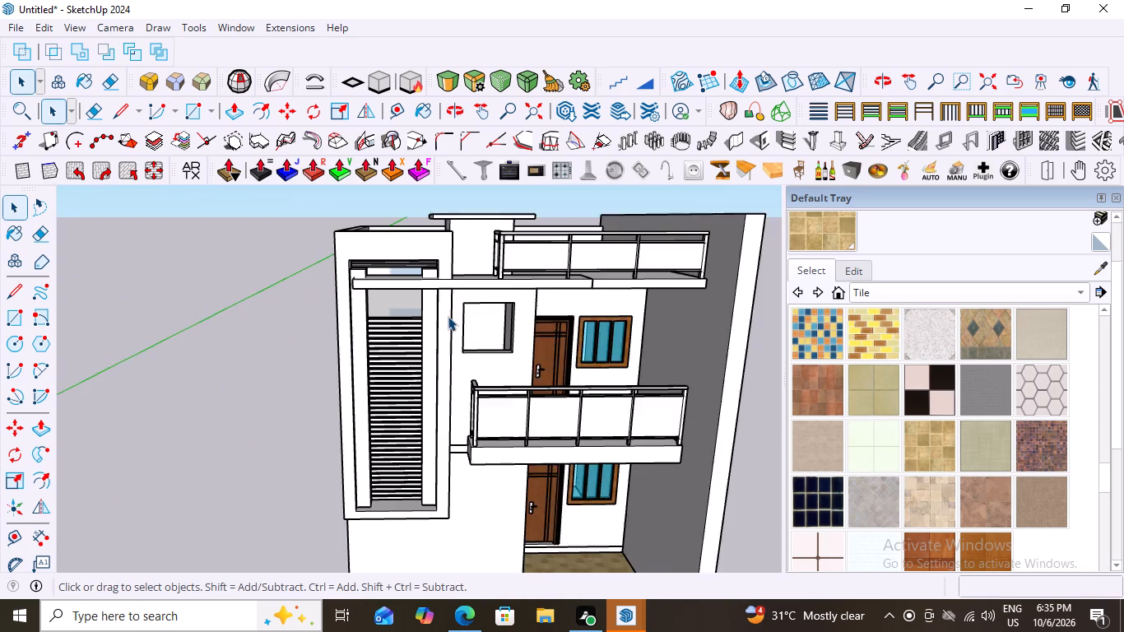
scroll(448, 316, down, 5)
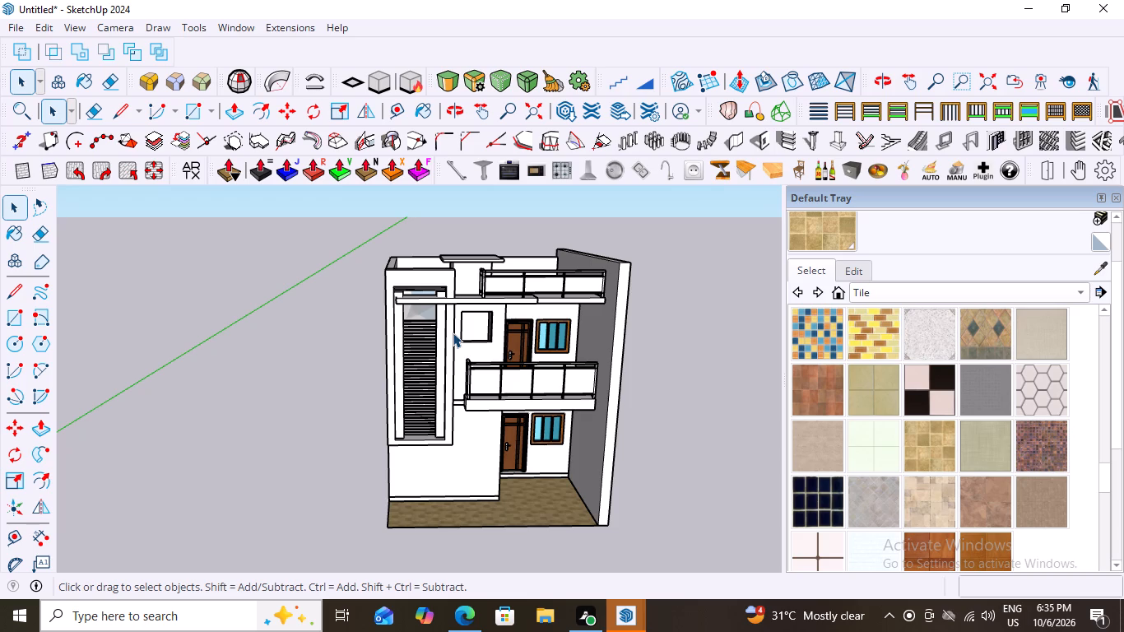
scroll(539, 342, down, 4)
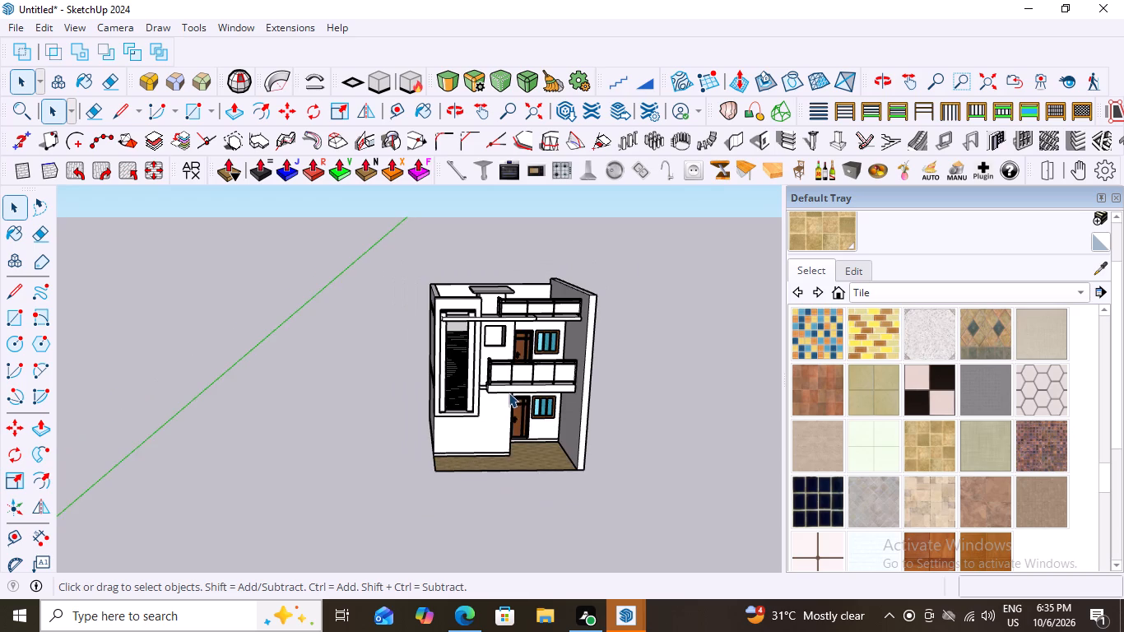
scroll(509, 392, up, 1)
middle_drag(509, 392, 580, 227)
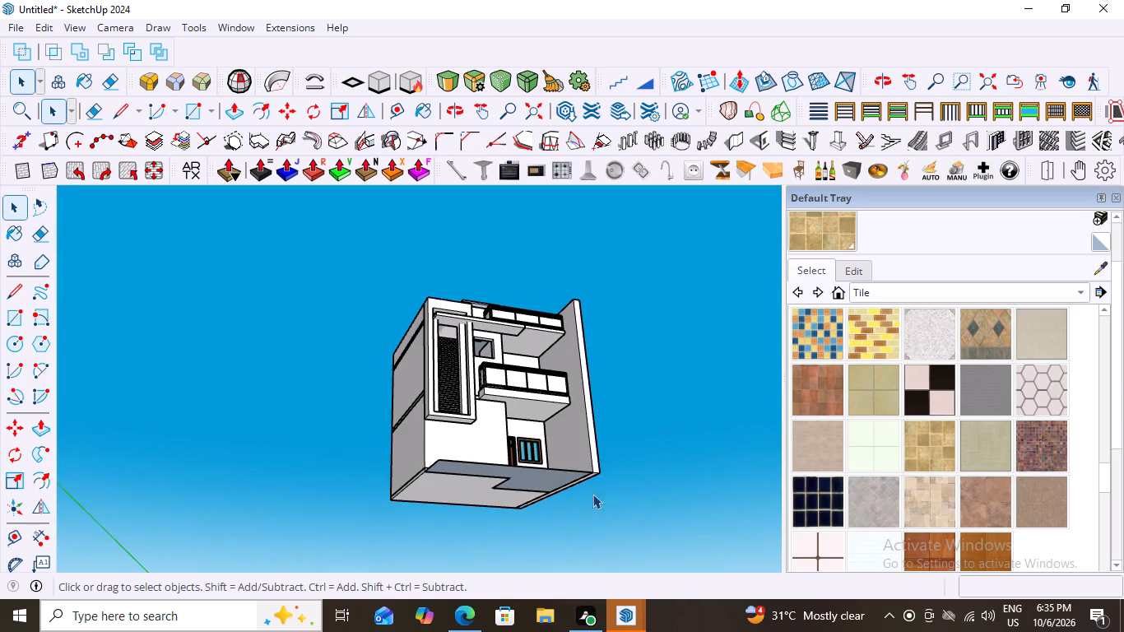
scroll(527, 474, down, 1)
middle_drag(486, 418, 432, 460)
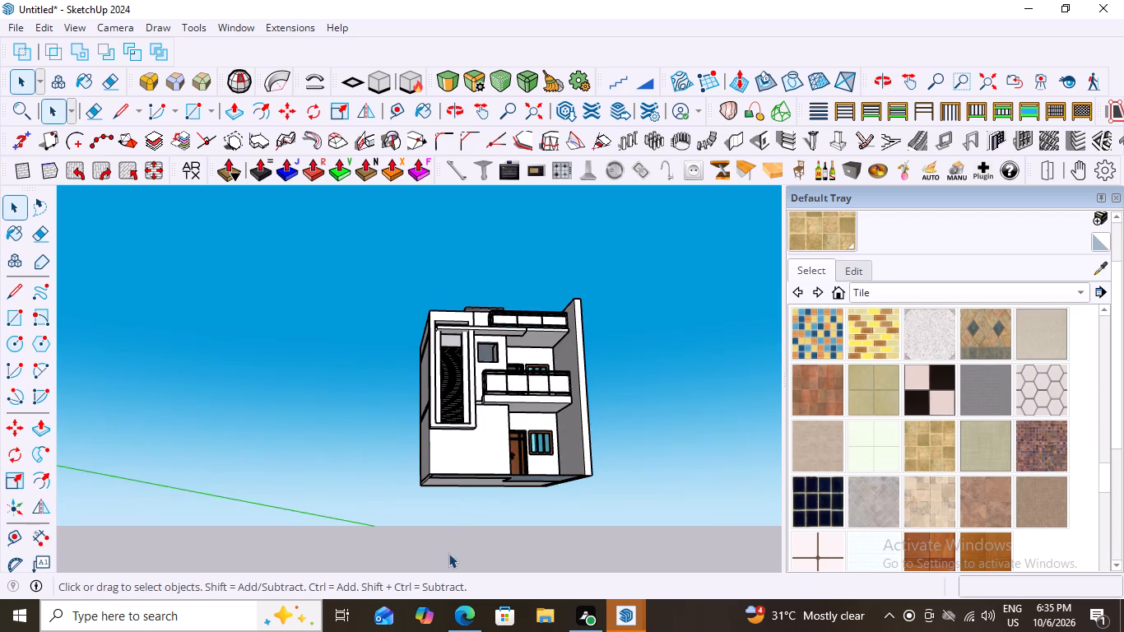
middle_drag(491, 362, 453, 518)
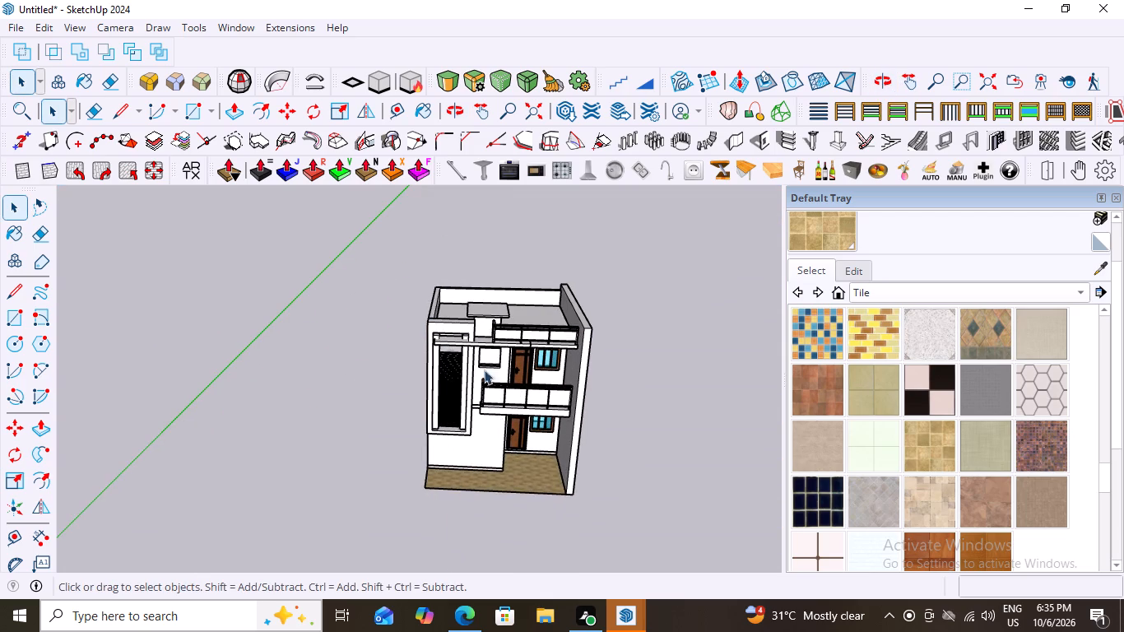
scroll(471, 347, up, 2)
middle_drag(489, 323, 316, 279)
middle_drag(315, 279, 669, 227)
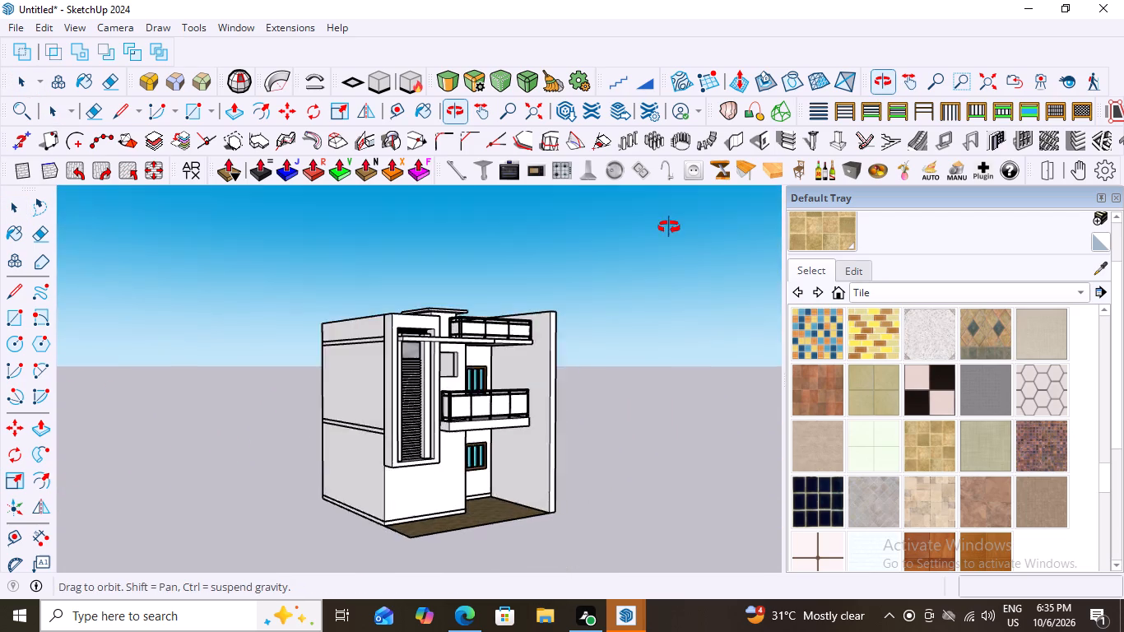
middle_drag(669, 227, 431, 272)
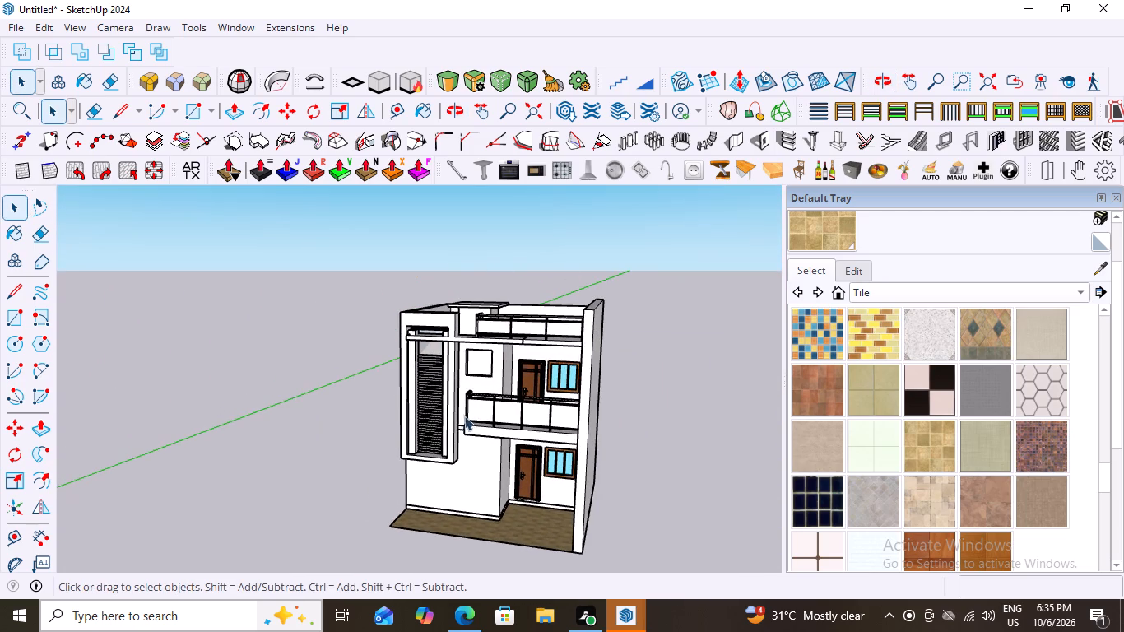
middle_drag(521, 416, 1083, 352)
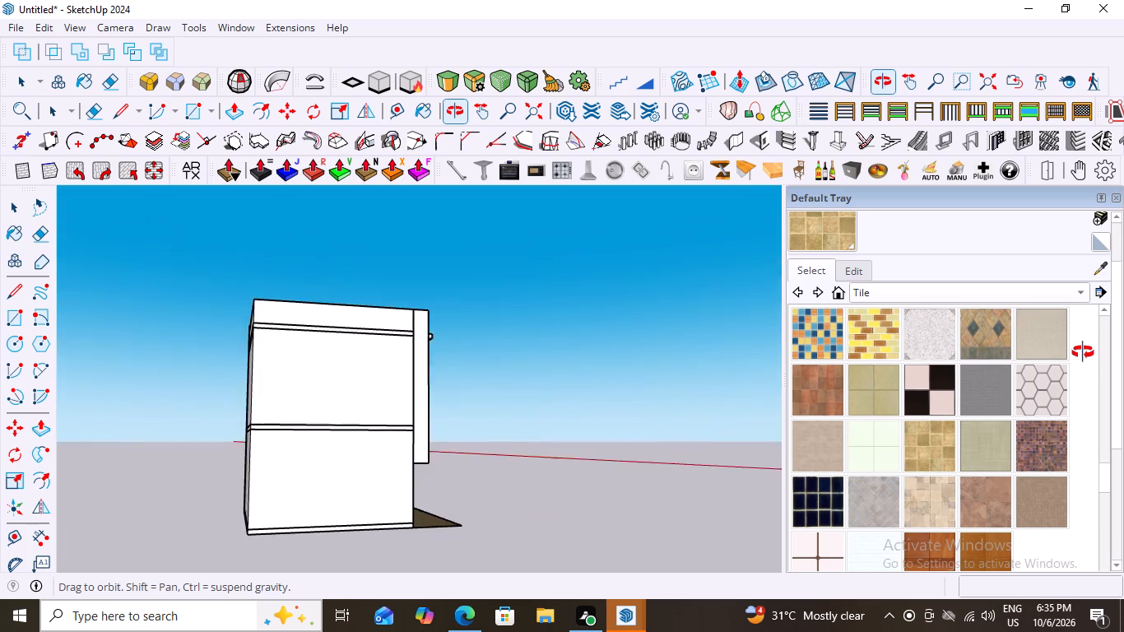
middle_drag(1083, 352, 859, 403)
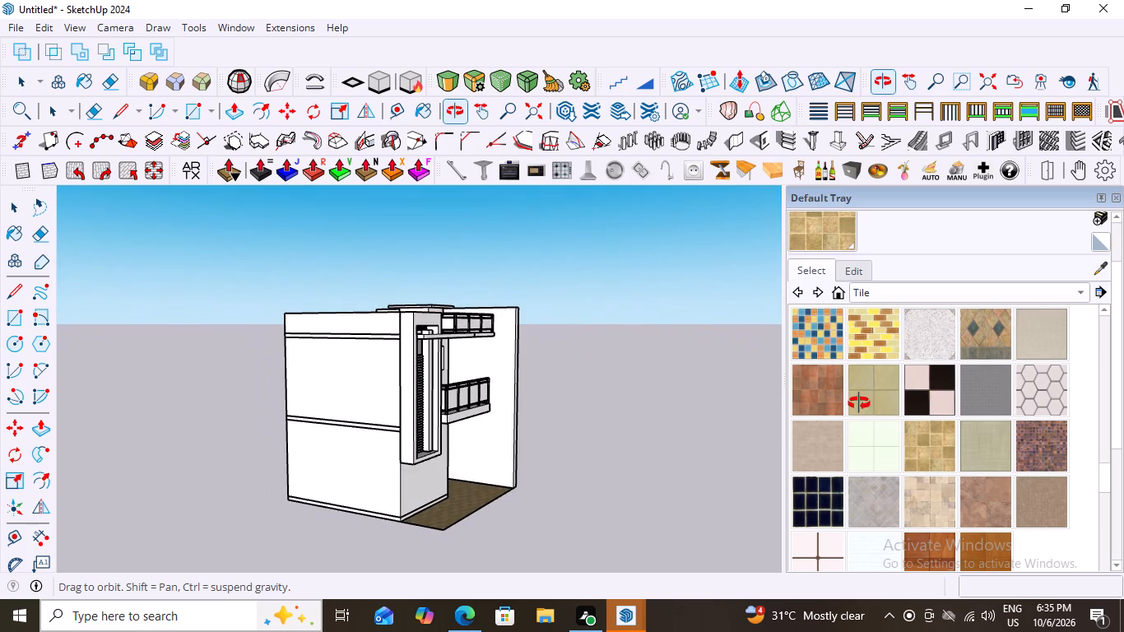
middle_drag(859, 403, 556, 403)
middle_drag(580, 407, 616, 426)
Draw a 3' by 3' rectangle from corner to corner across the new upper-floor wall opening.
scroll(464, 335, up, 14)
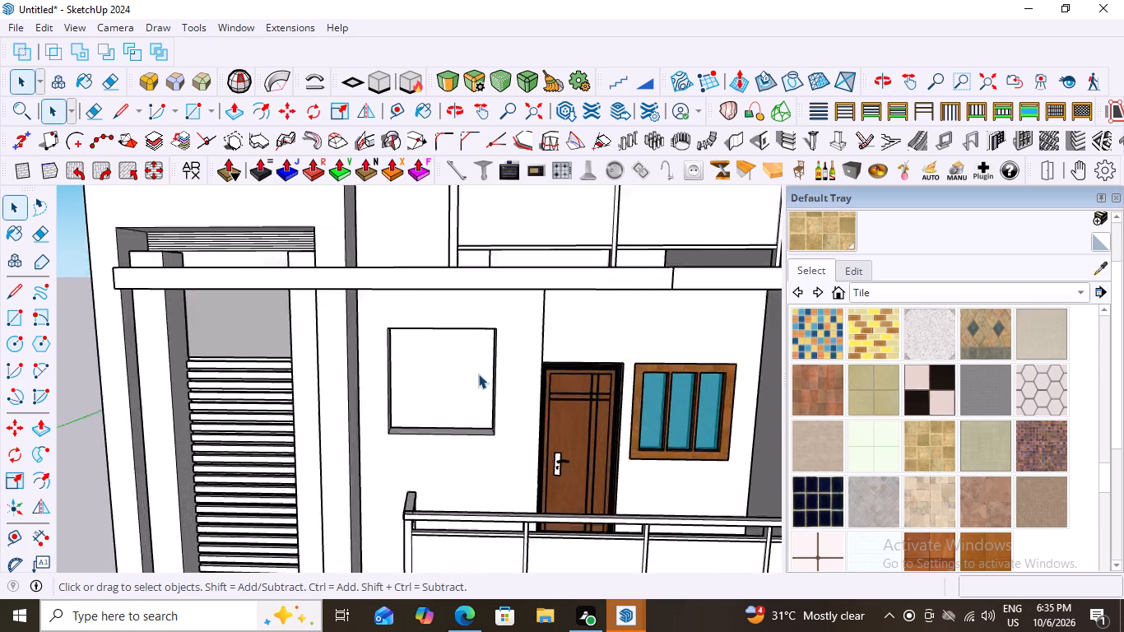
scroll(478, 374, up, 1)
key(r)
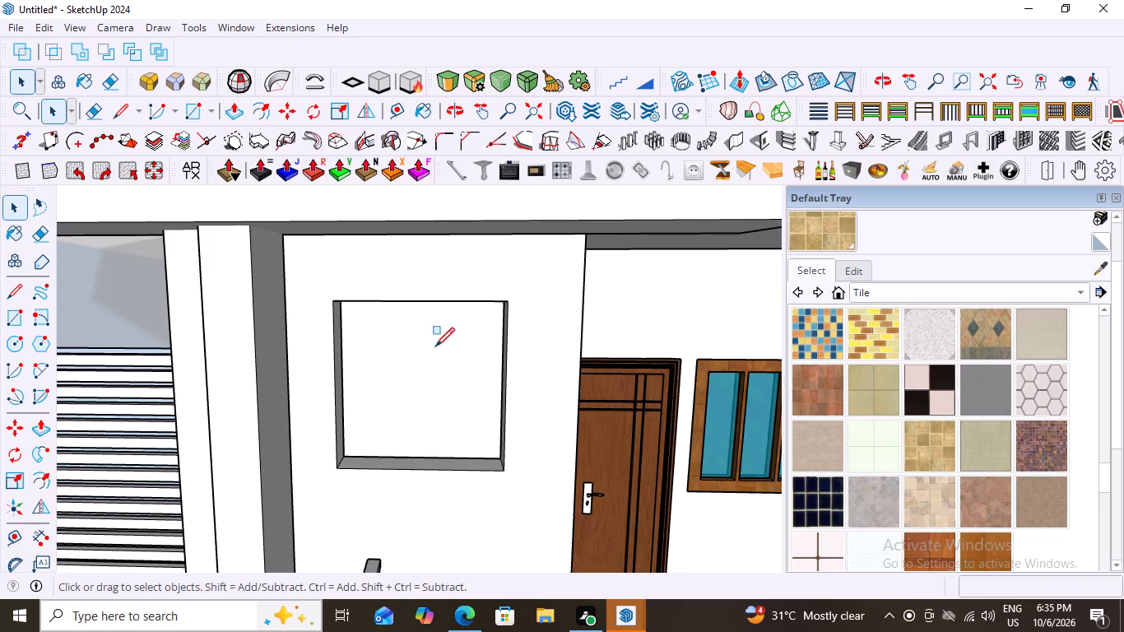
click(336, 302)
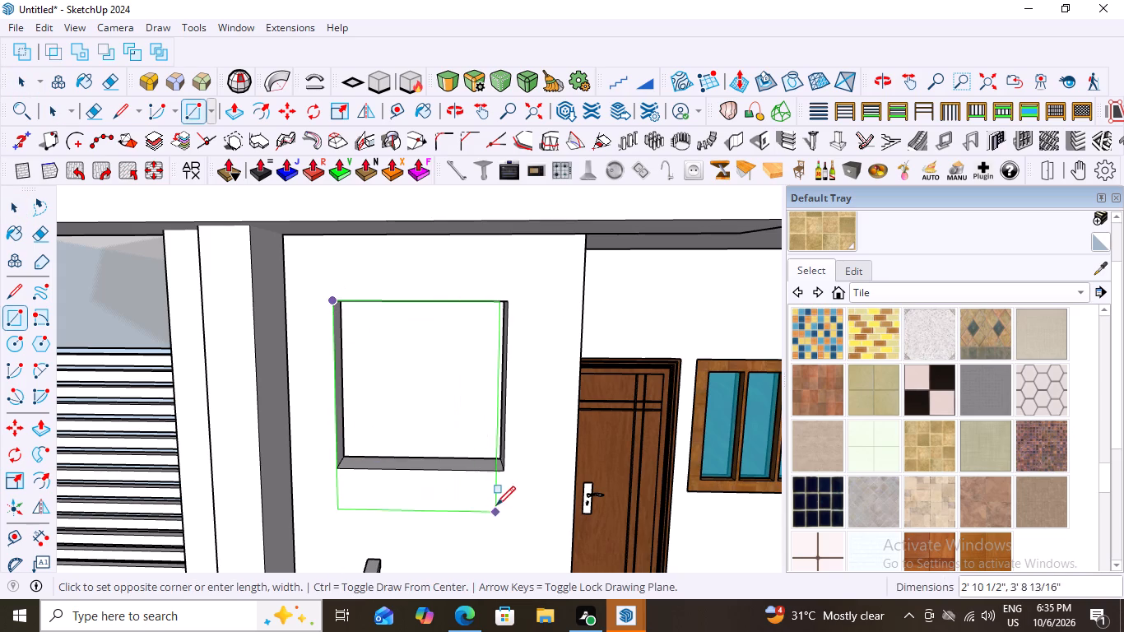
click(504, 472)
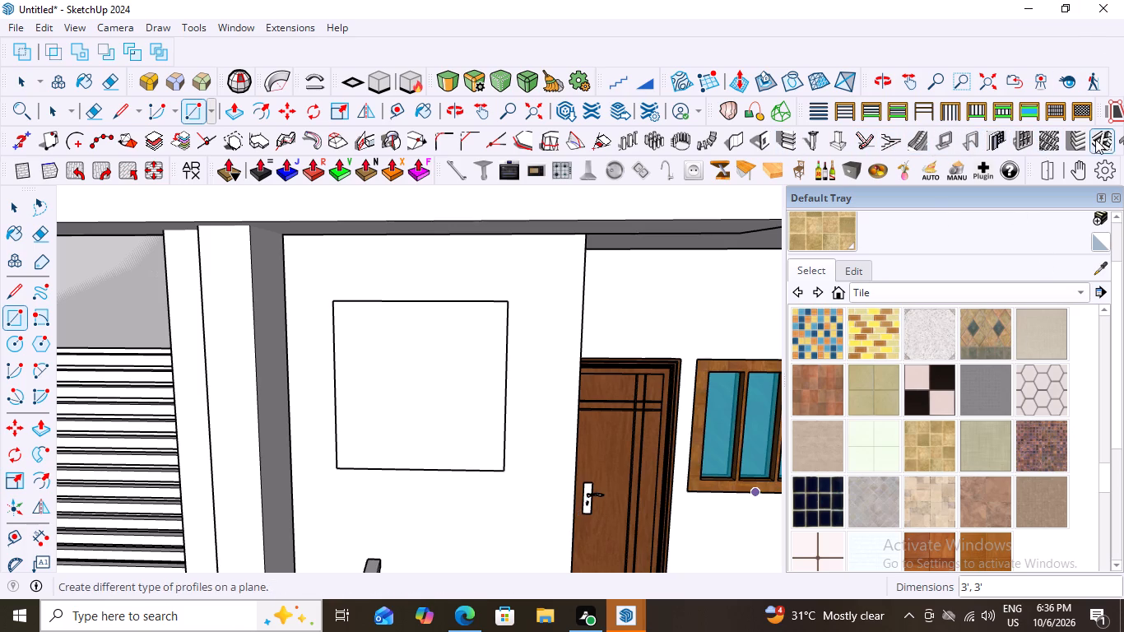
Turn the rectangle in the opening into a rectangular-frame window with Panel divider, set to 2 rows and 3 columns.
click(1024, 136)
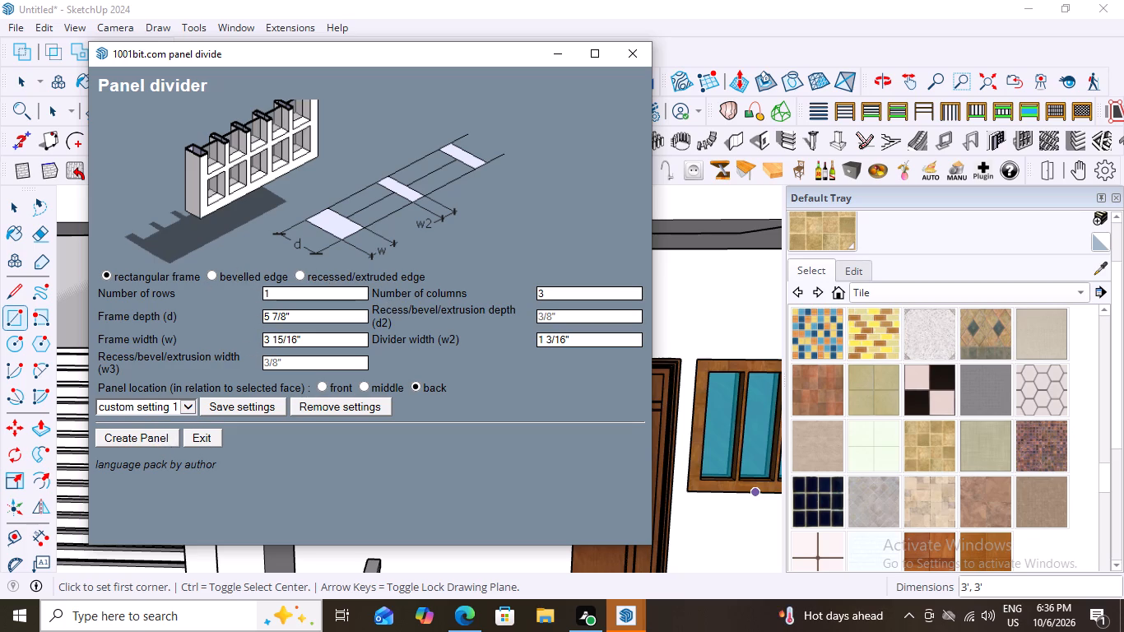
click(226, 193)
click(319, 203)
click(319, 203)
click(346, 298)
key(BackSpace)
key(2)
click(127, 435)
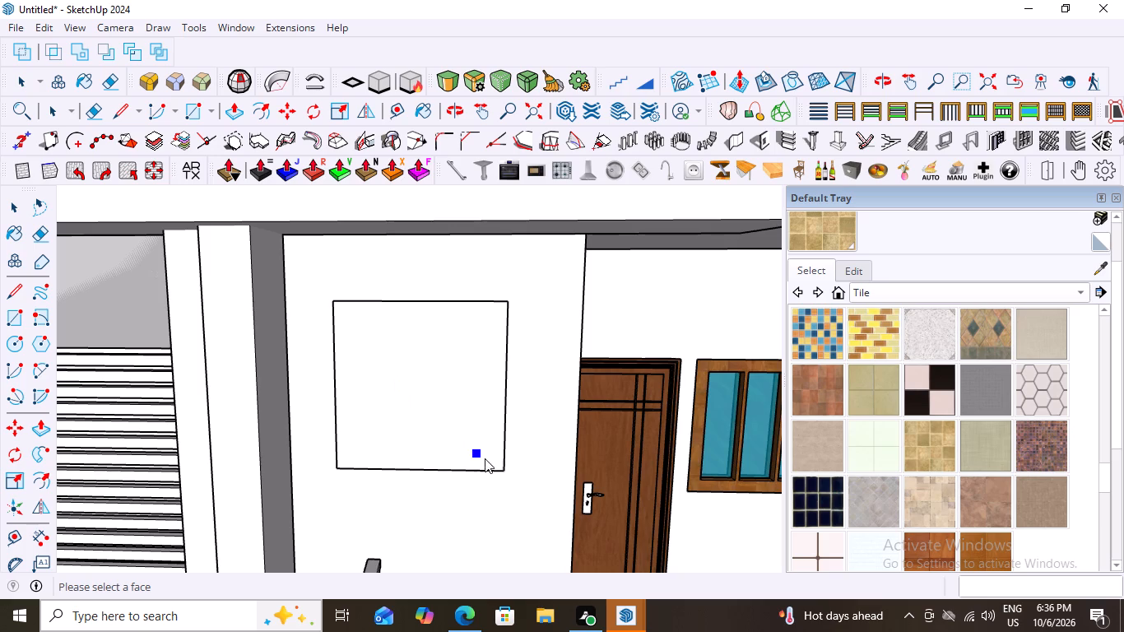
click(503, 470)
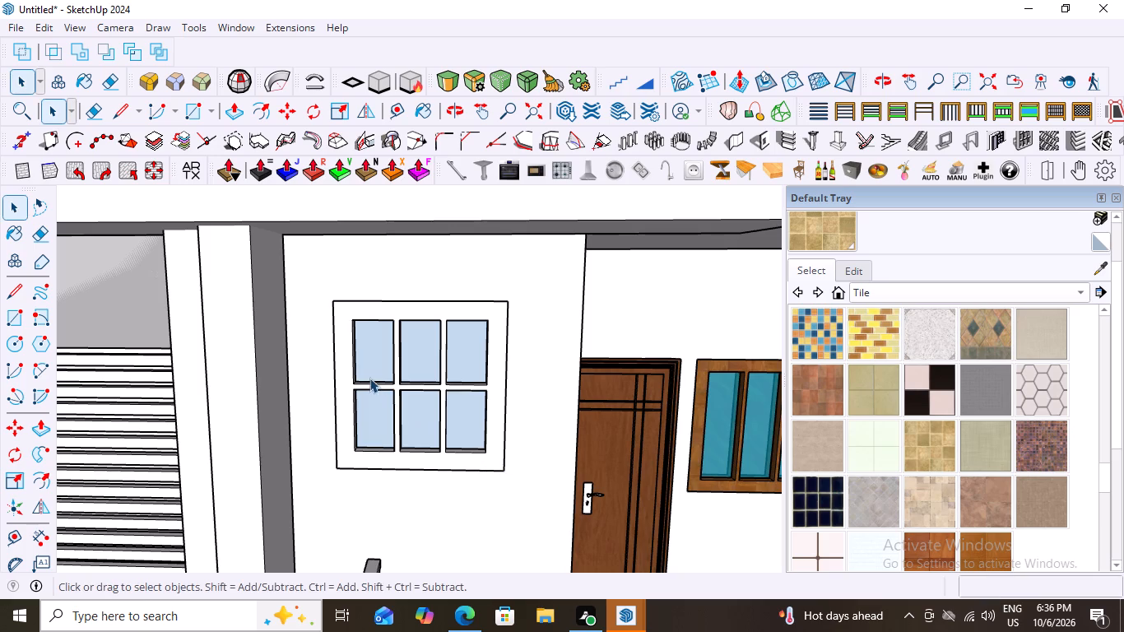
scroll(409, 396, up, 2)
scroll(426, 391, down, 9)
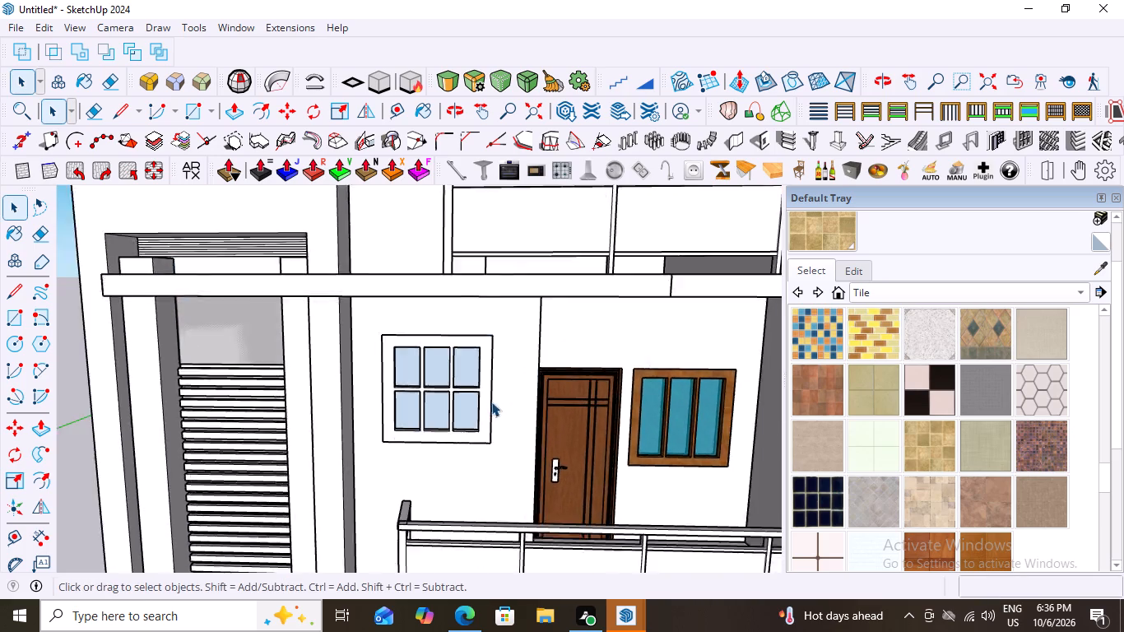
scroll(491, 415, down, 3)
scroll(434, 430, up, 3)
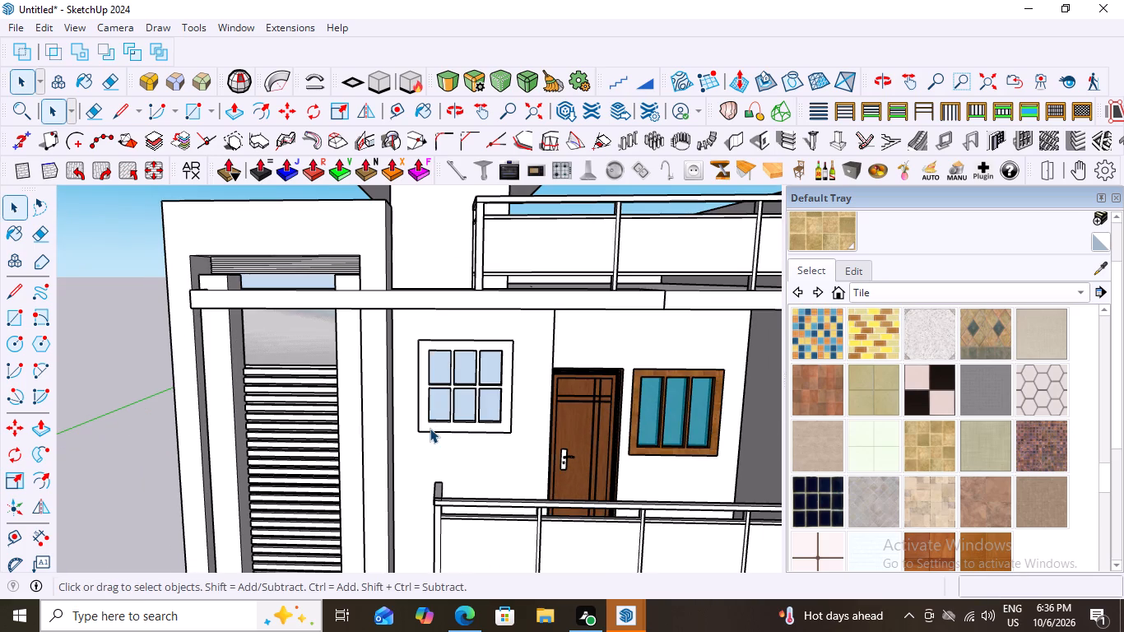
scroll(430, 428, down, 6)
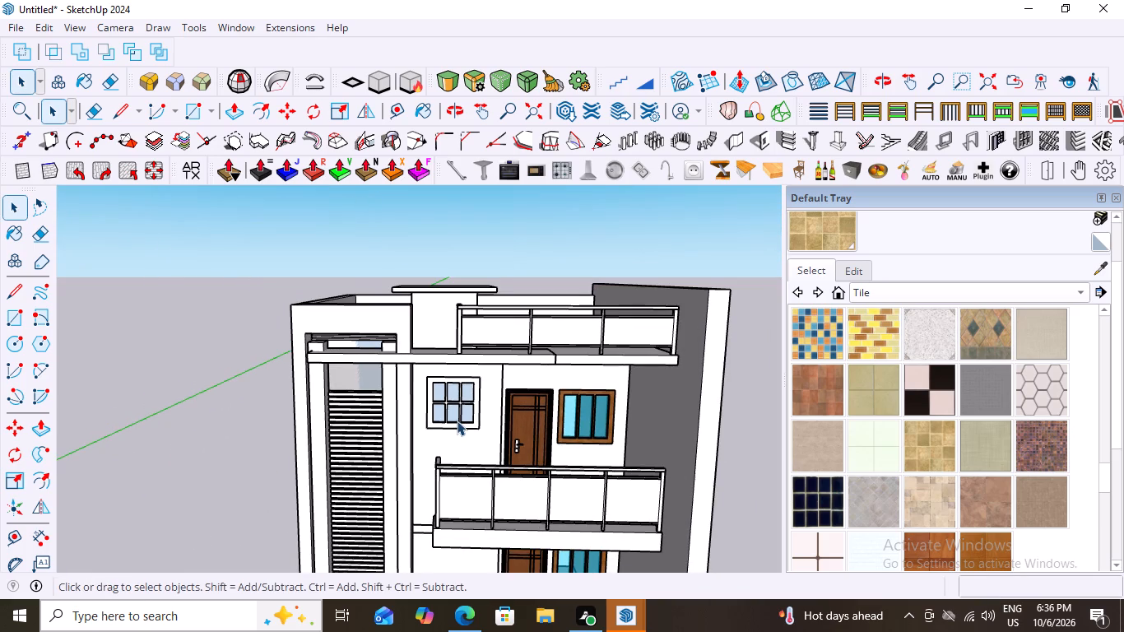
Undo the paned window created in the upper-floor wall opening.
key(ctrl+z)
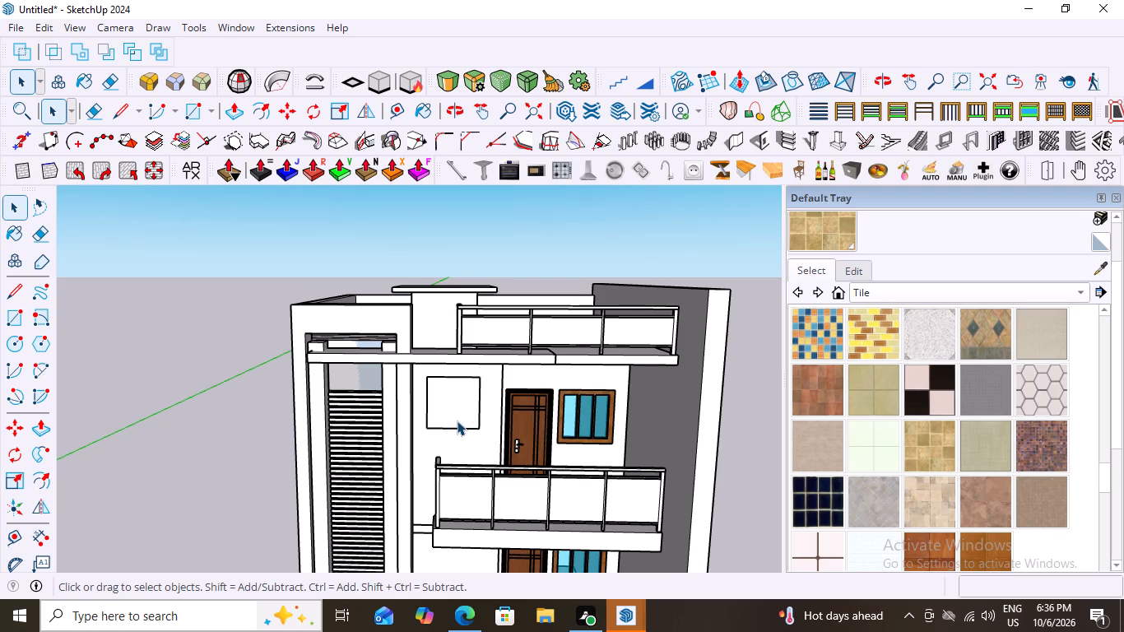
Divide the upper-floor rectangle with Panel divider into a rectangular-frame window with 2 rows and 3 columns, located at the back.
scroll(439, 413, up, 3)
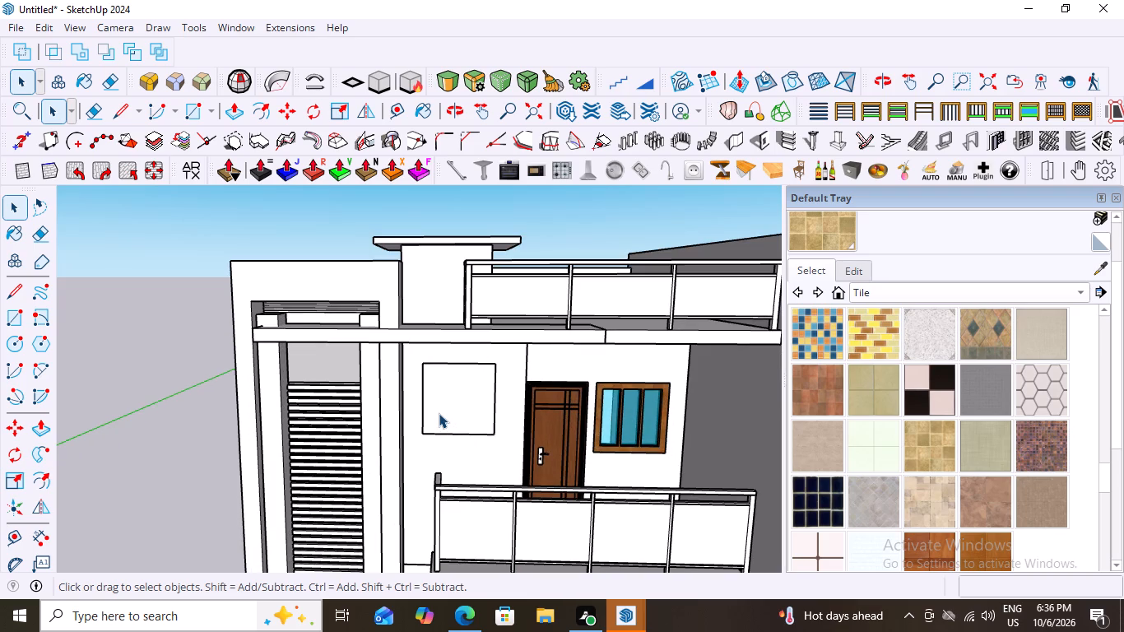
click(445, 402)
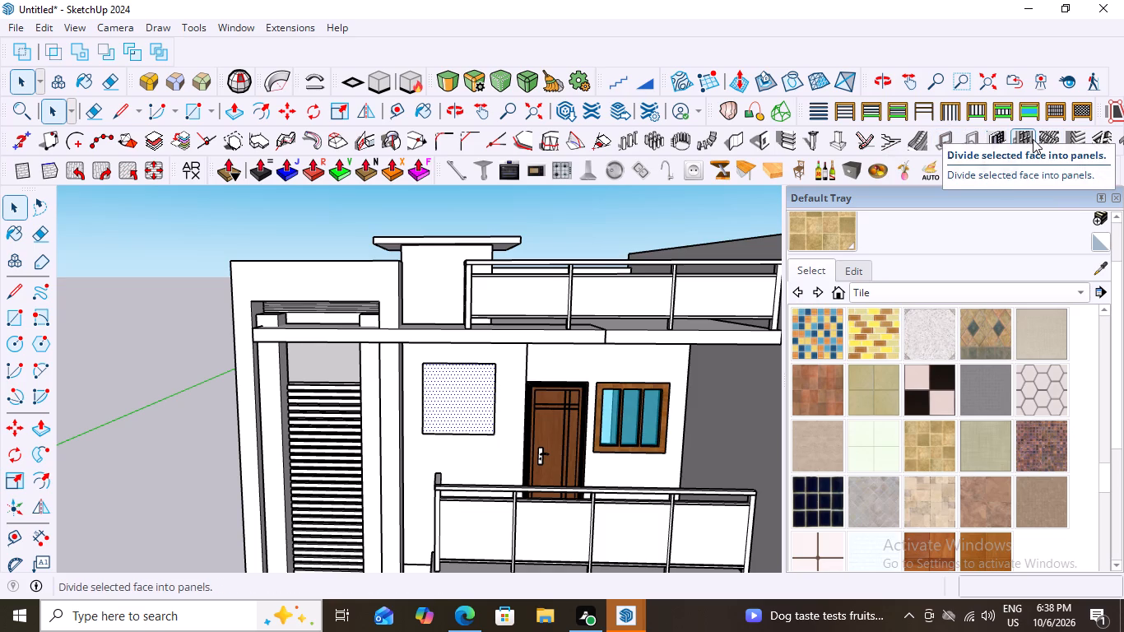
click(1033, 139)
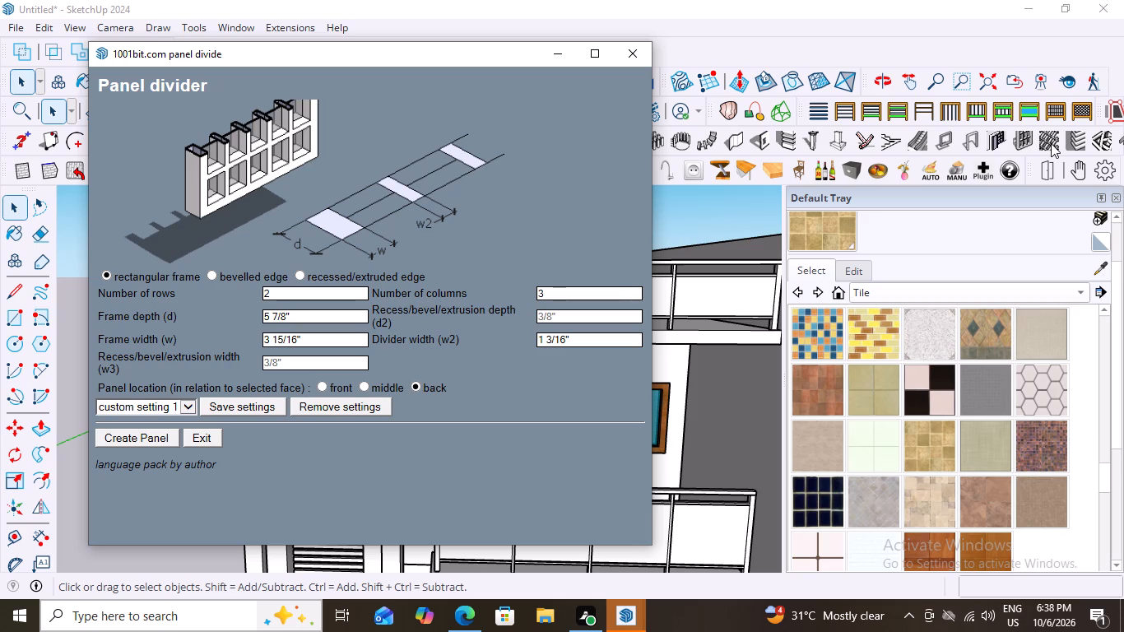
click(152, 433)
scroll(441, 409, up, 3)
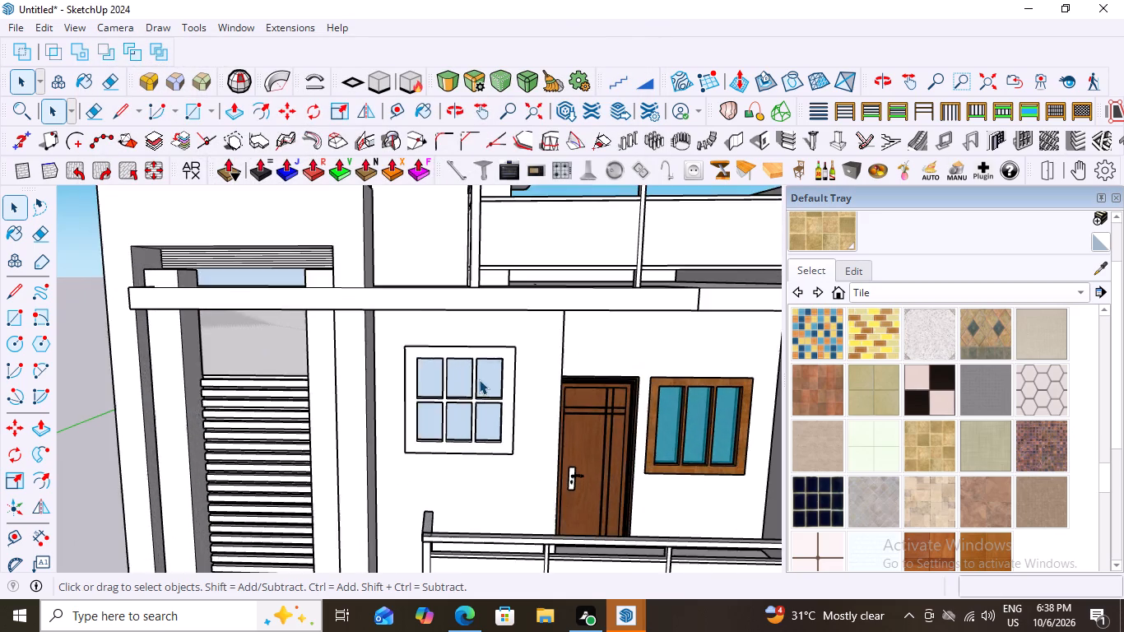
scroll(479, 379, up, 4)
scroll(476, 379, down, 14)
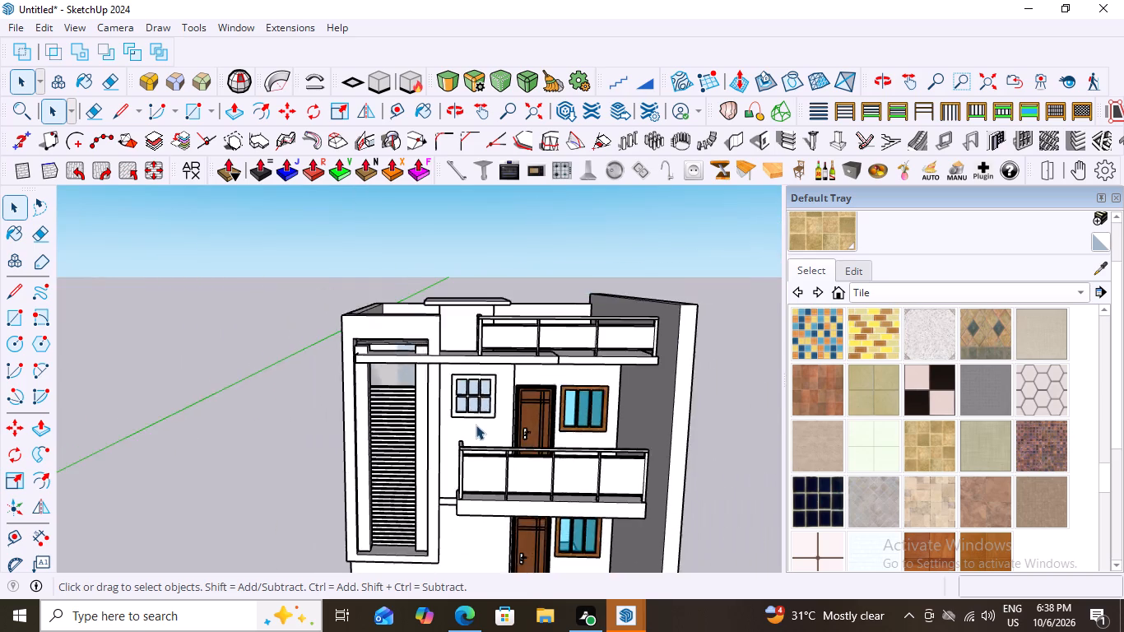
scroll(476, 425, down, 3)
key(space)
click(657, 370)
Open the new paned window for editing and paint its glass panes with the medium-blue translucent material from Glass and Mirrors.
scroll(448, 399, up, 8)
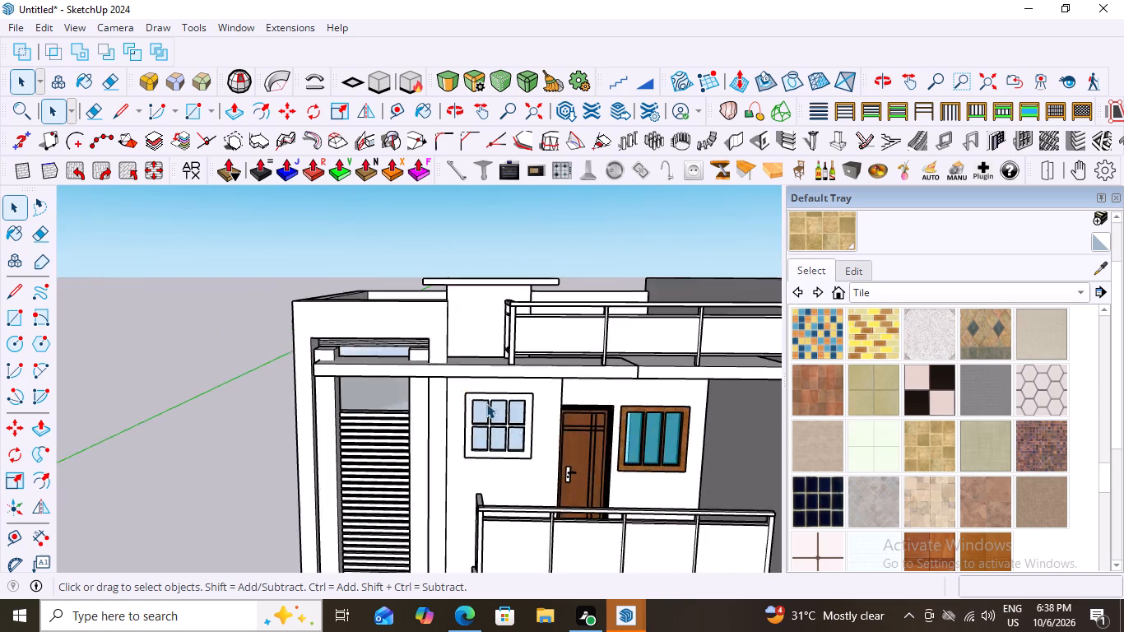
scroll(509, 421, up, 6)
middle_drag(545, 418, 118, 533)
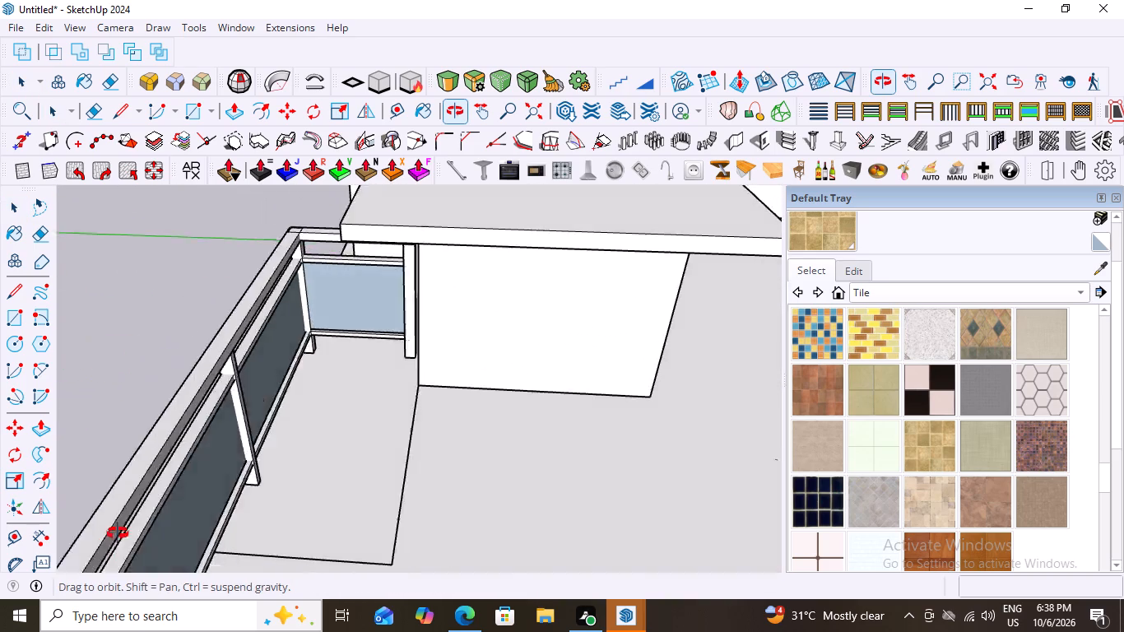
middle_drag(118, 533, 594, 401)
scroll(507, 456, up, 5)
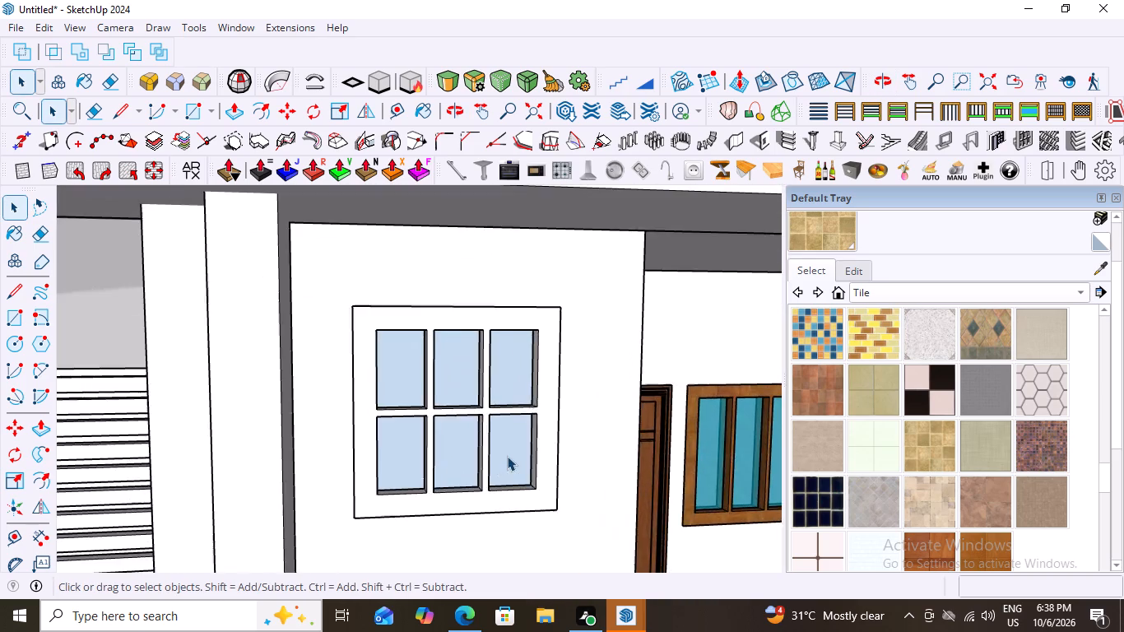
scroll(501, 454, up, 2)
double_click(455, 369)
click(455, 369)
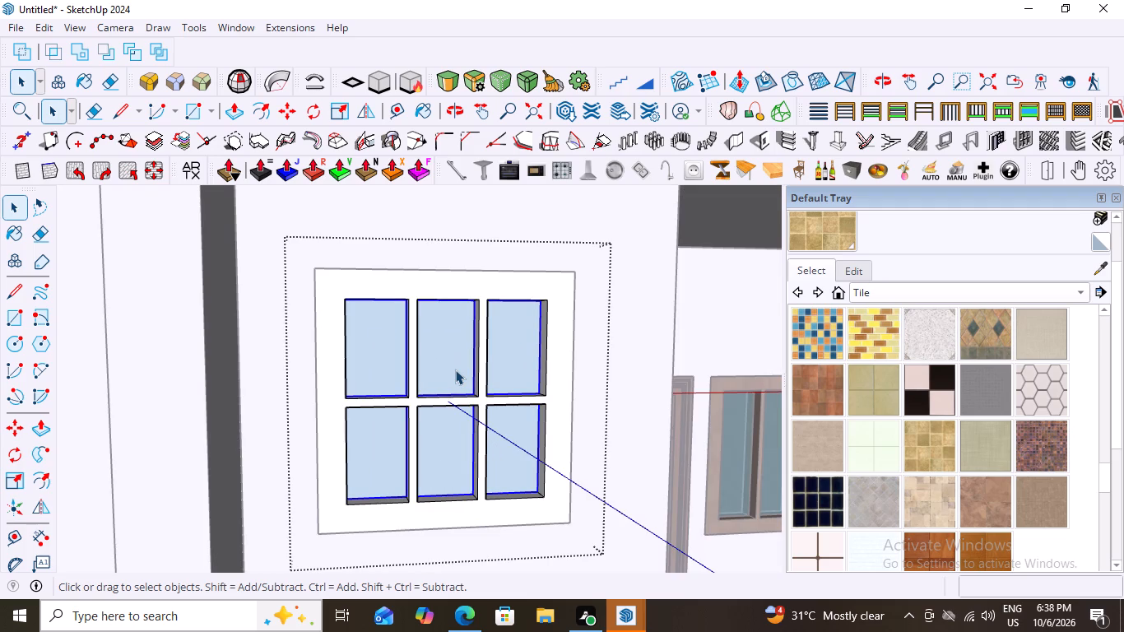
click(1080, 290)
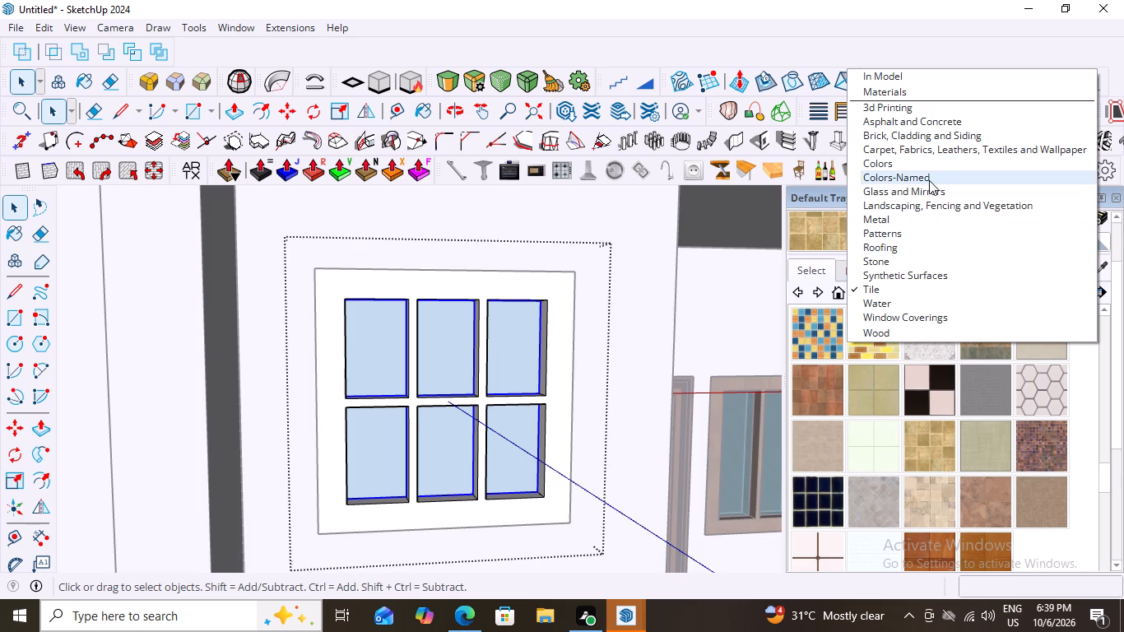
click(903, 192)
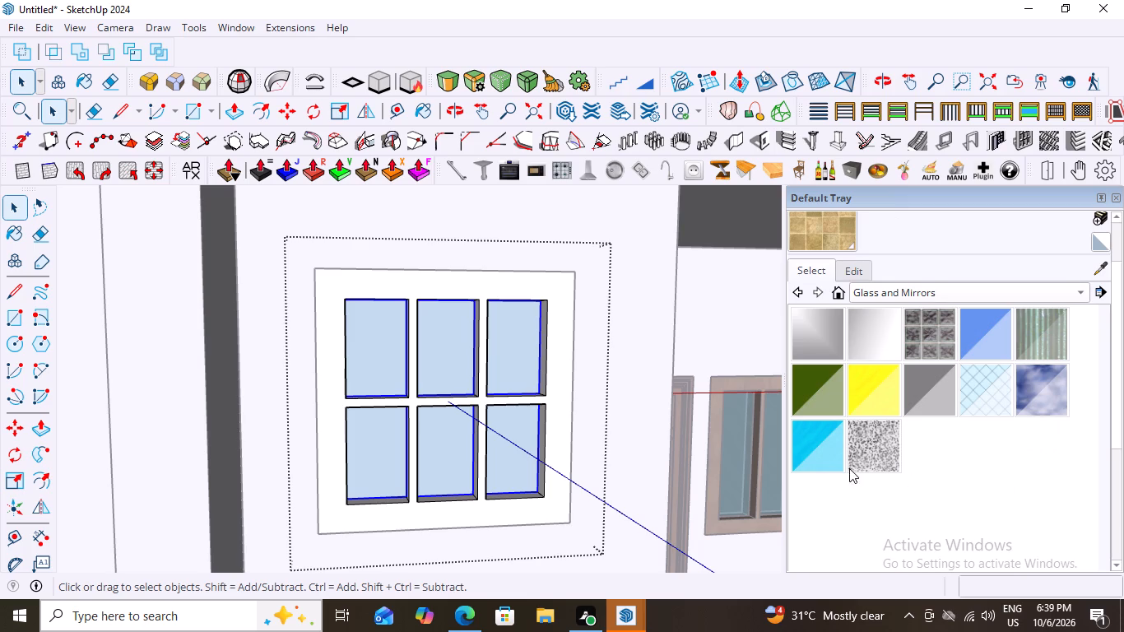
scroll(908, 454, down, 2)
click(992, 342)
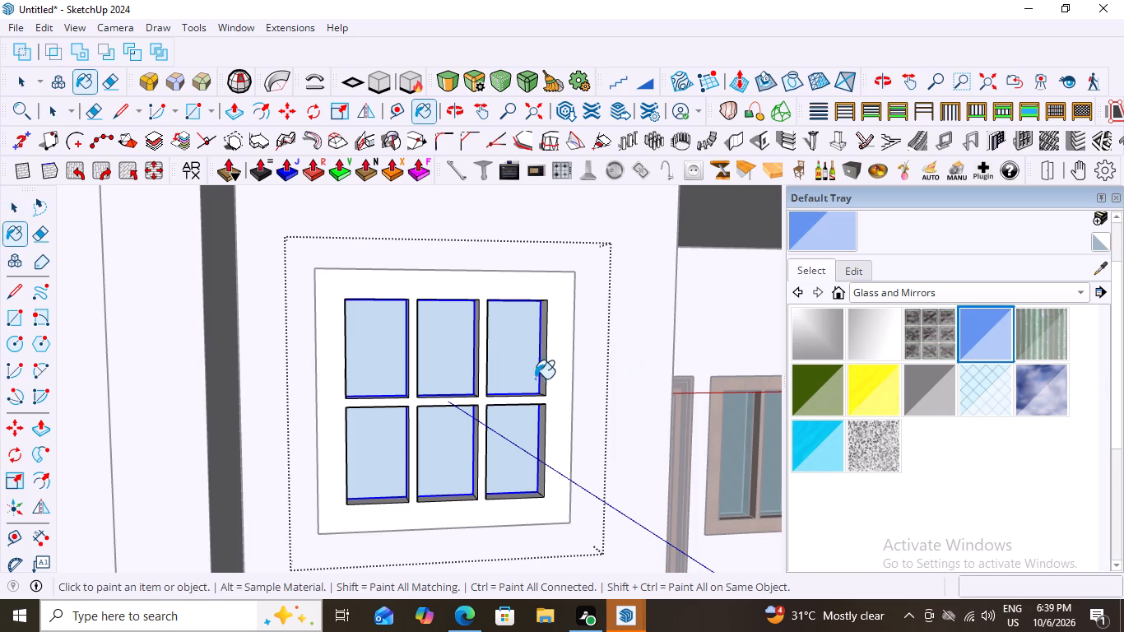
click(453, 377)
scroll(562, 458, down, 2)
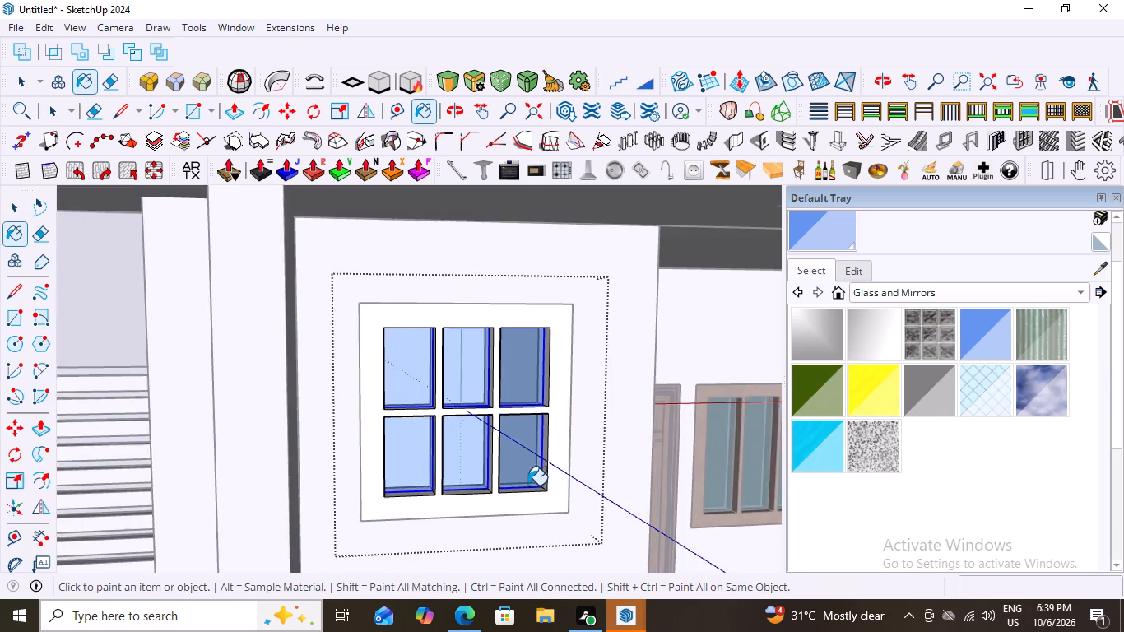
scroll(527, 485, down, 3)
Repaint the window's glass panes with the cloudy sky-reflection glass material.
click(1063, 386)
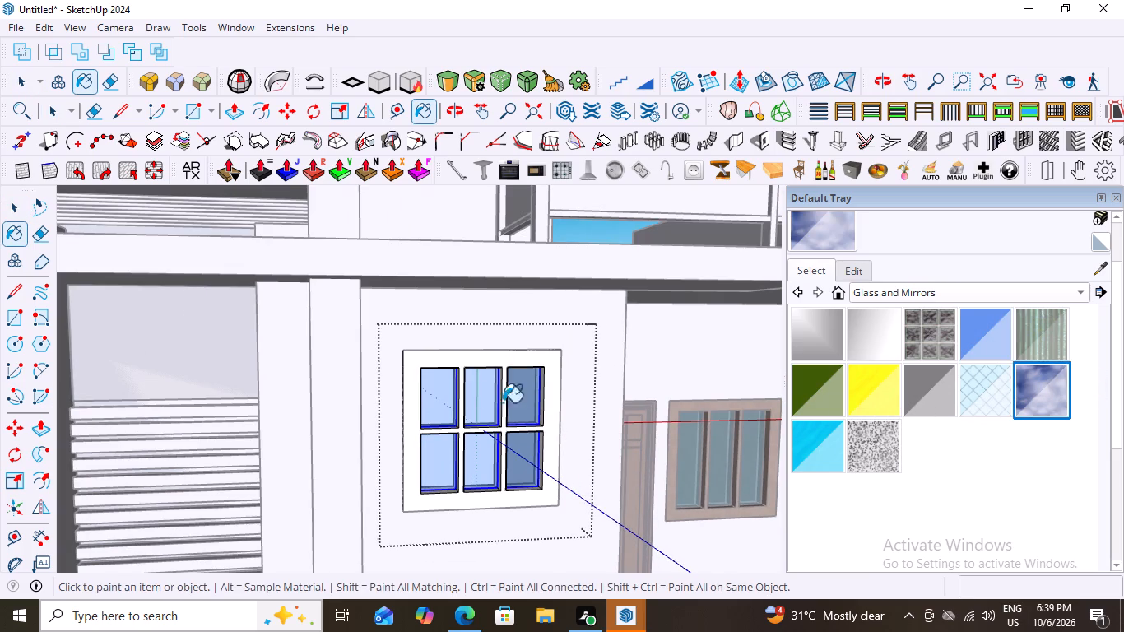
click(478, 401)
Examine the sky-reflection panes up close and within the whole facade from above and below.
scroll(494, 422, up, 5)
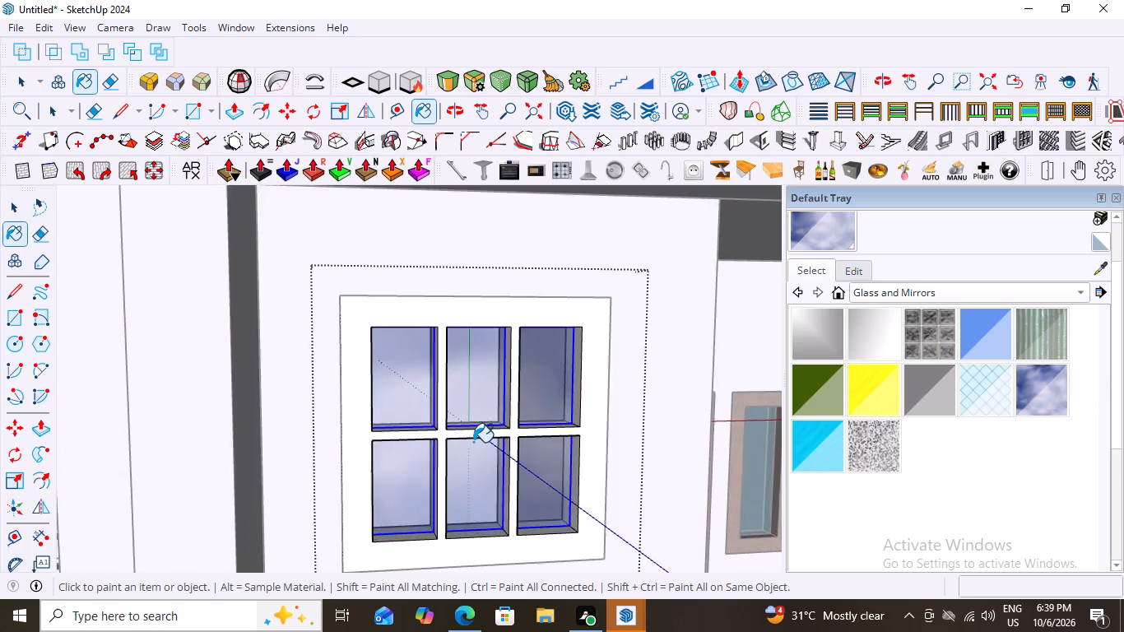
scroll(473, 442, up, 6)
scroll(483, 436, down, 9)
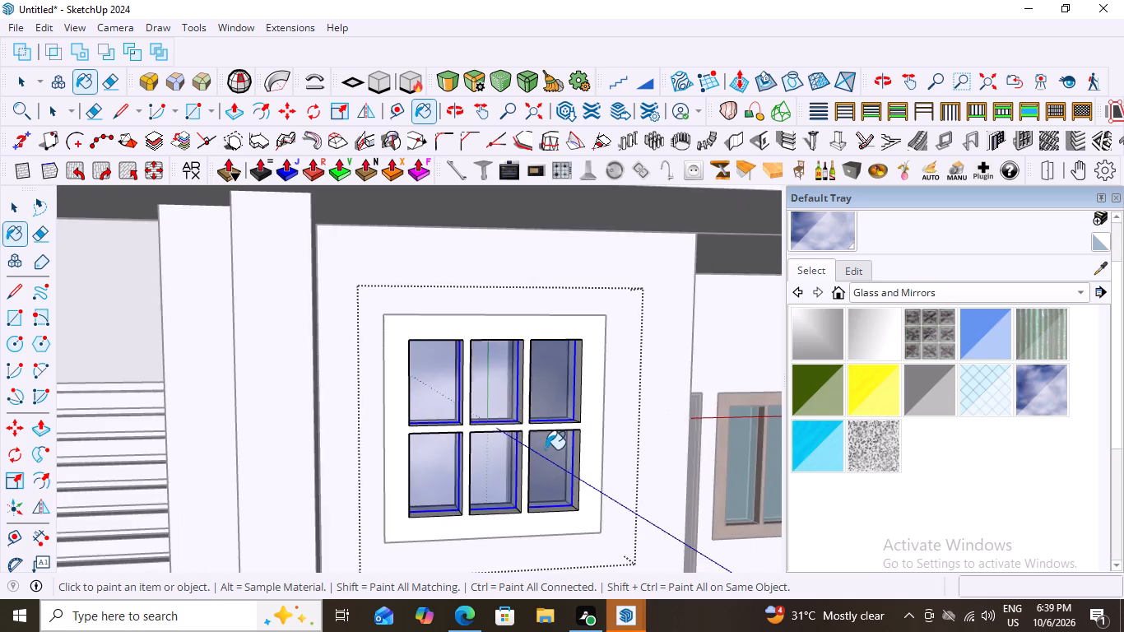
scroll(546, 449, down, 17)
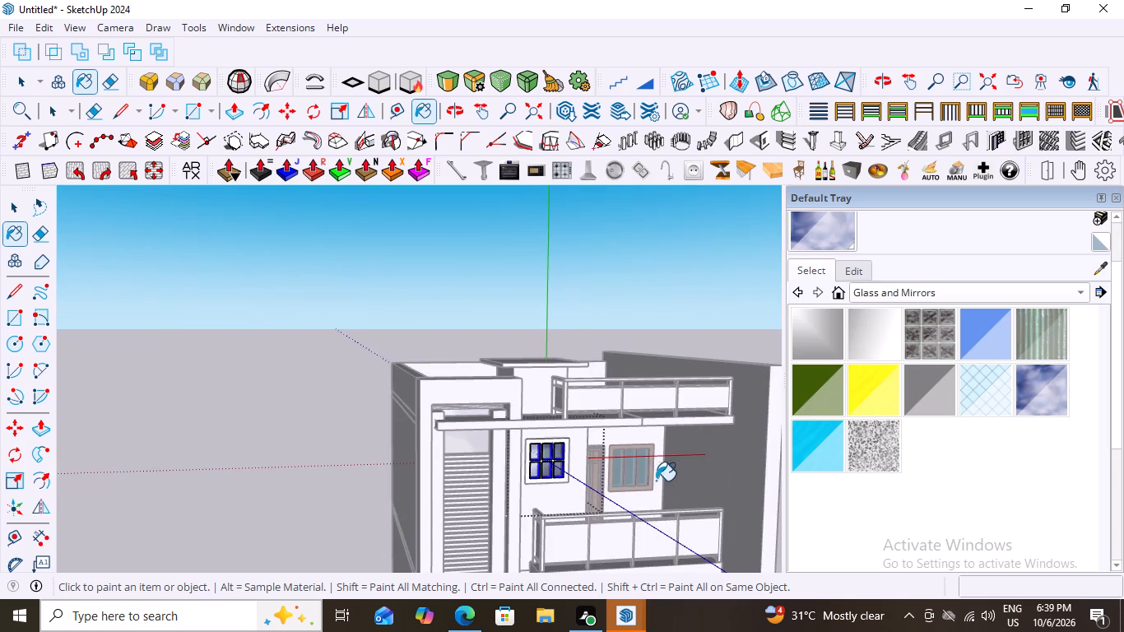
middle_drag(636, 485, 528, 400)
middle_drag(734, 523, 736, 525)
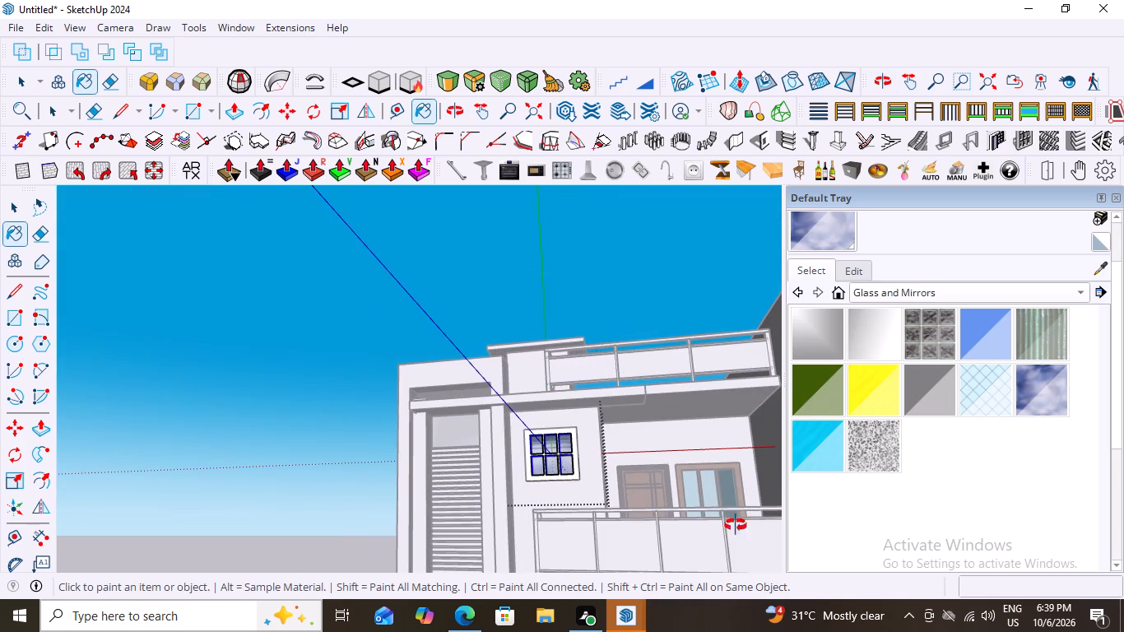
middle_drag(736, 525, 741, 534)
scroll(741, 537, down, 1)
middle_drag(653, 496, 749, 551)
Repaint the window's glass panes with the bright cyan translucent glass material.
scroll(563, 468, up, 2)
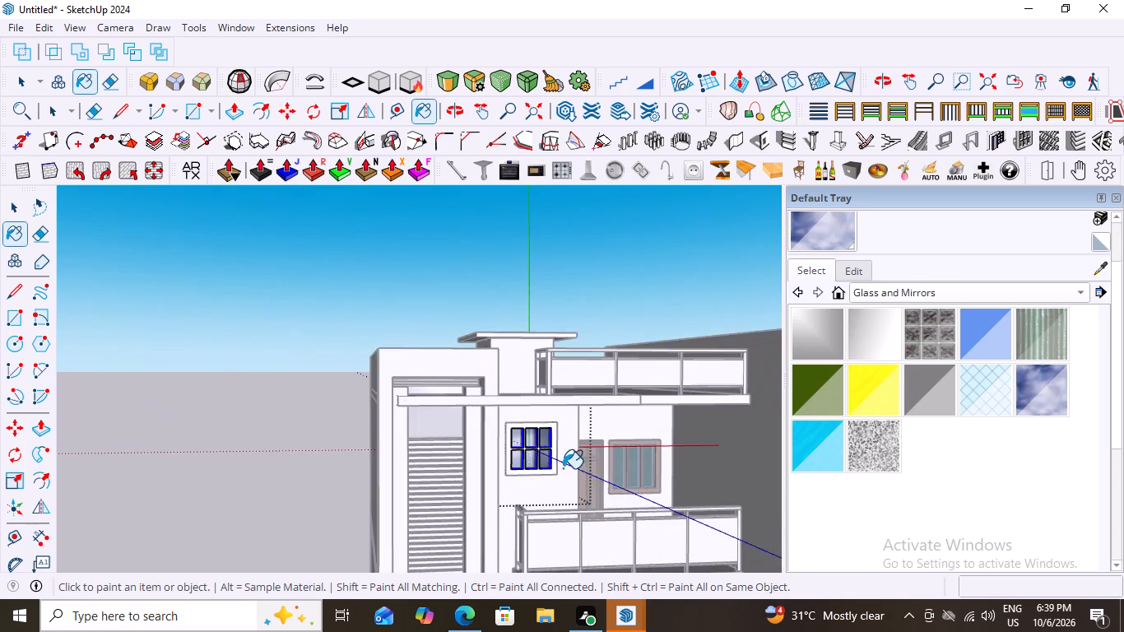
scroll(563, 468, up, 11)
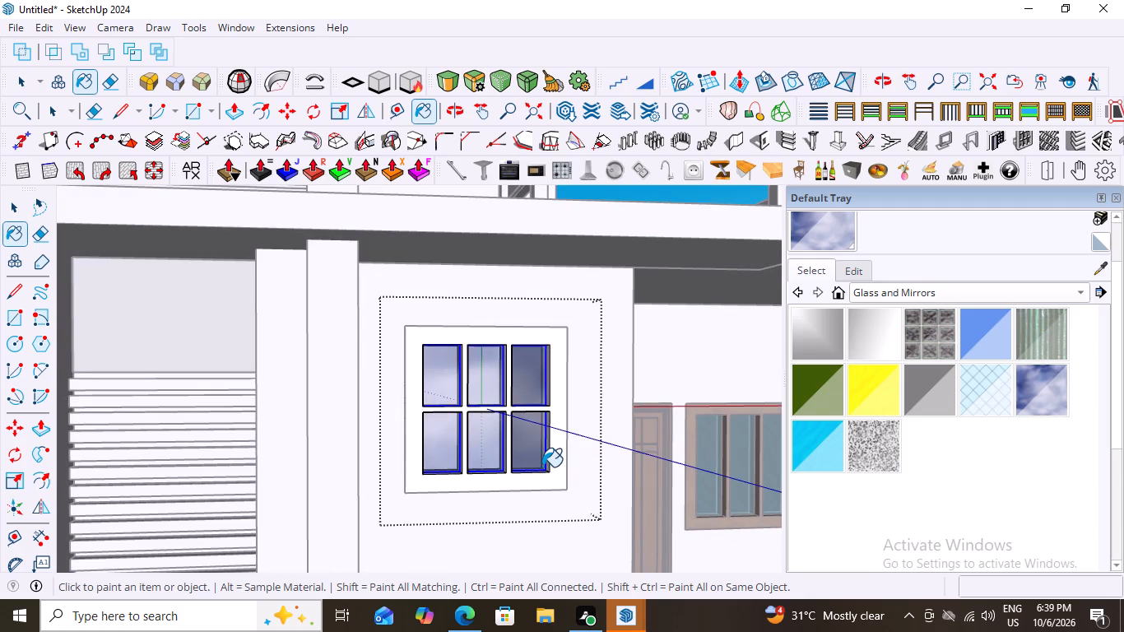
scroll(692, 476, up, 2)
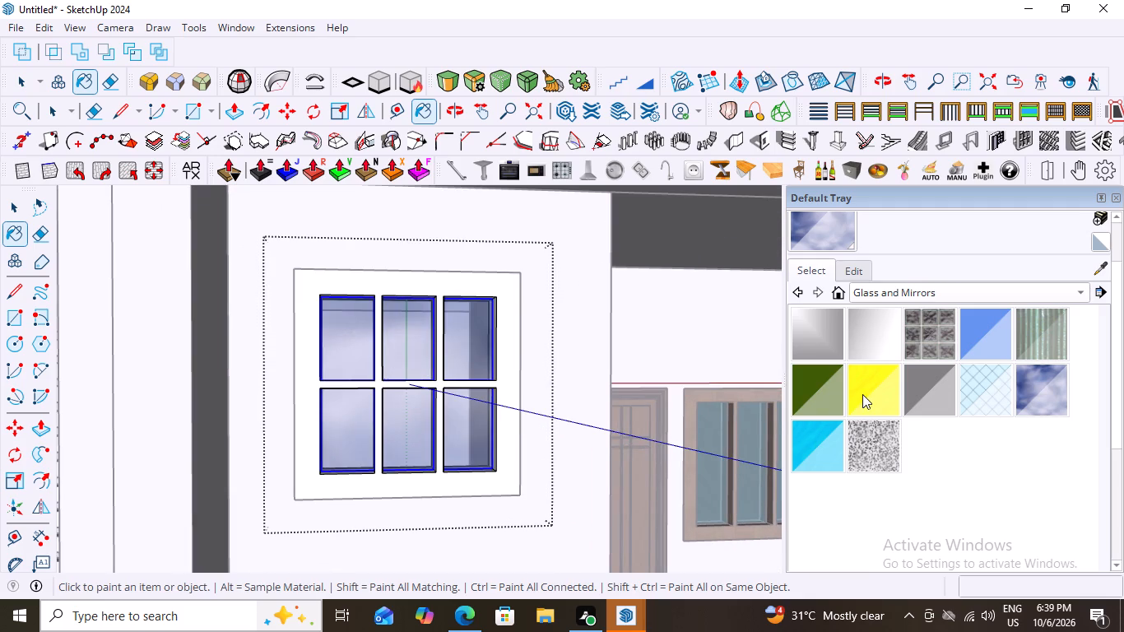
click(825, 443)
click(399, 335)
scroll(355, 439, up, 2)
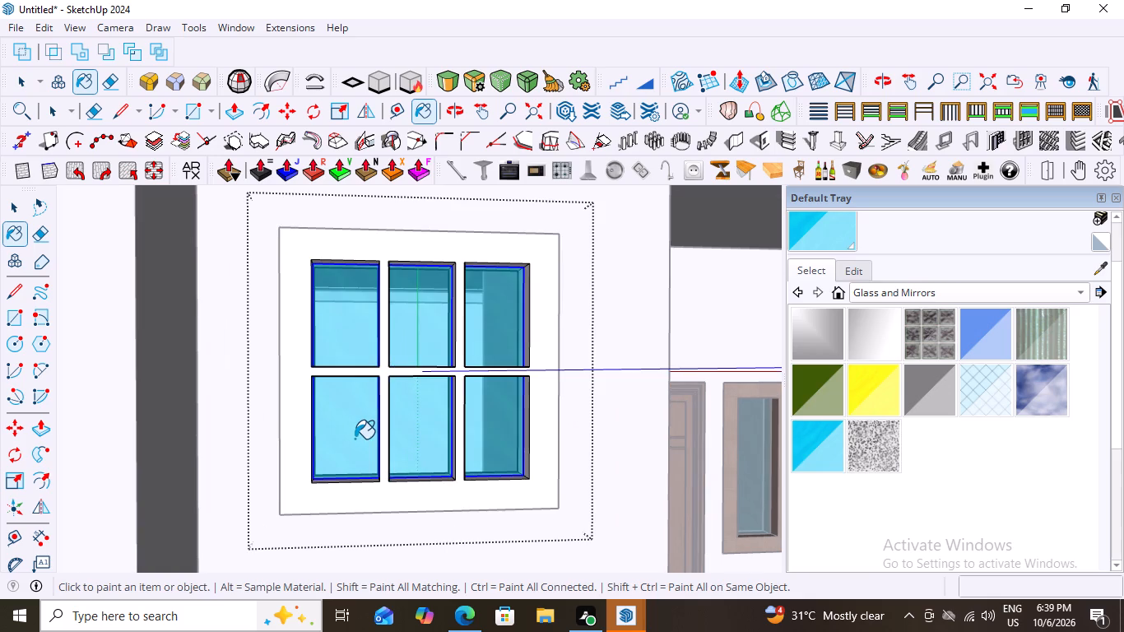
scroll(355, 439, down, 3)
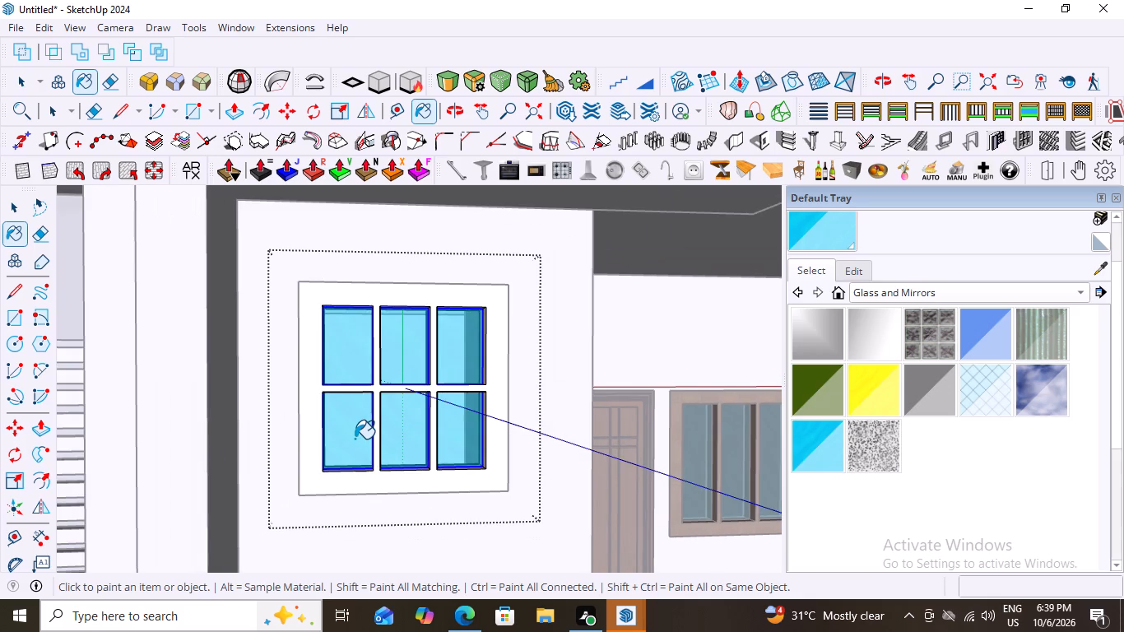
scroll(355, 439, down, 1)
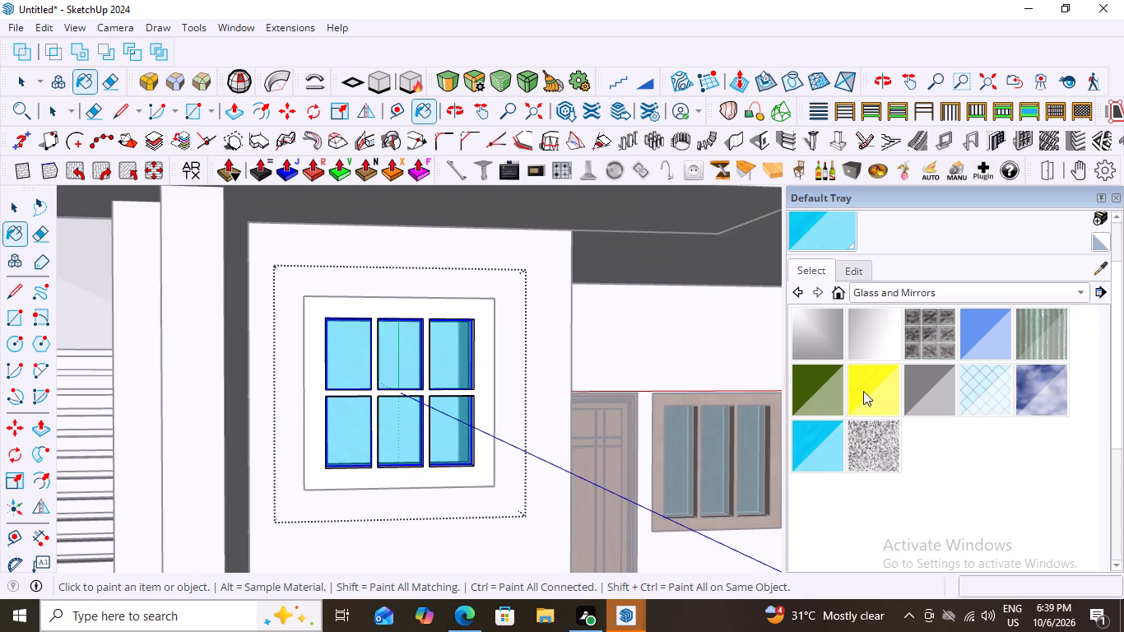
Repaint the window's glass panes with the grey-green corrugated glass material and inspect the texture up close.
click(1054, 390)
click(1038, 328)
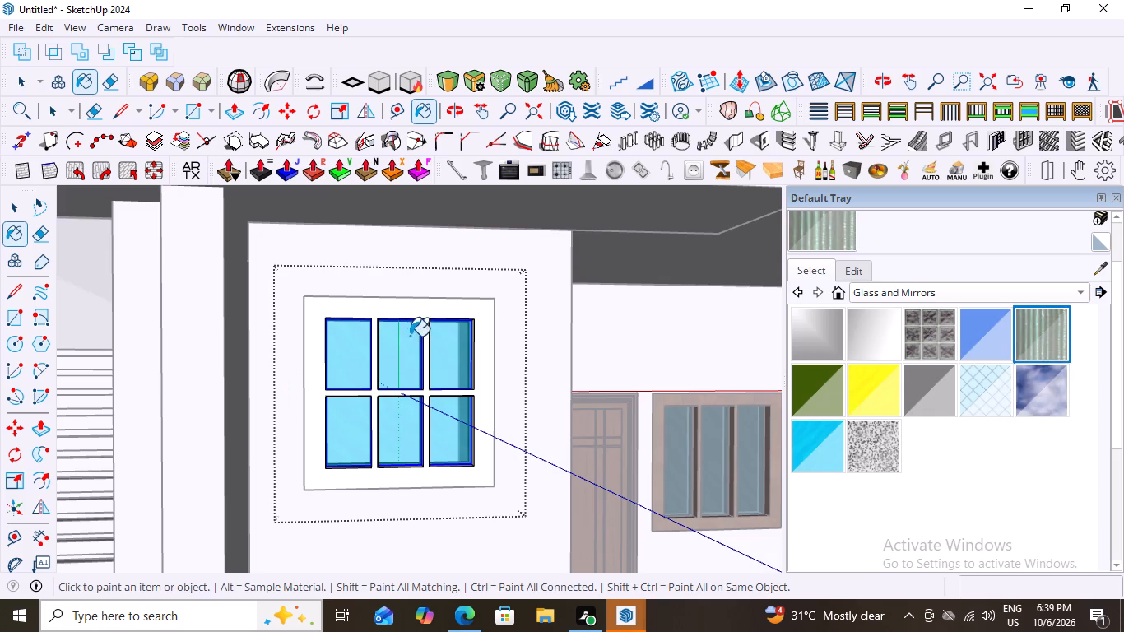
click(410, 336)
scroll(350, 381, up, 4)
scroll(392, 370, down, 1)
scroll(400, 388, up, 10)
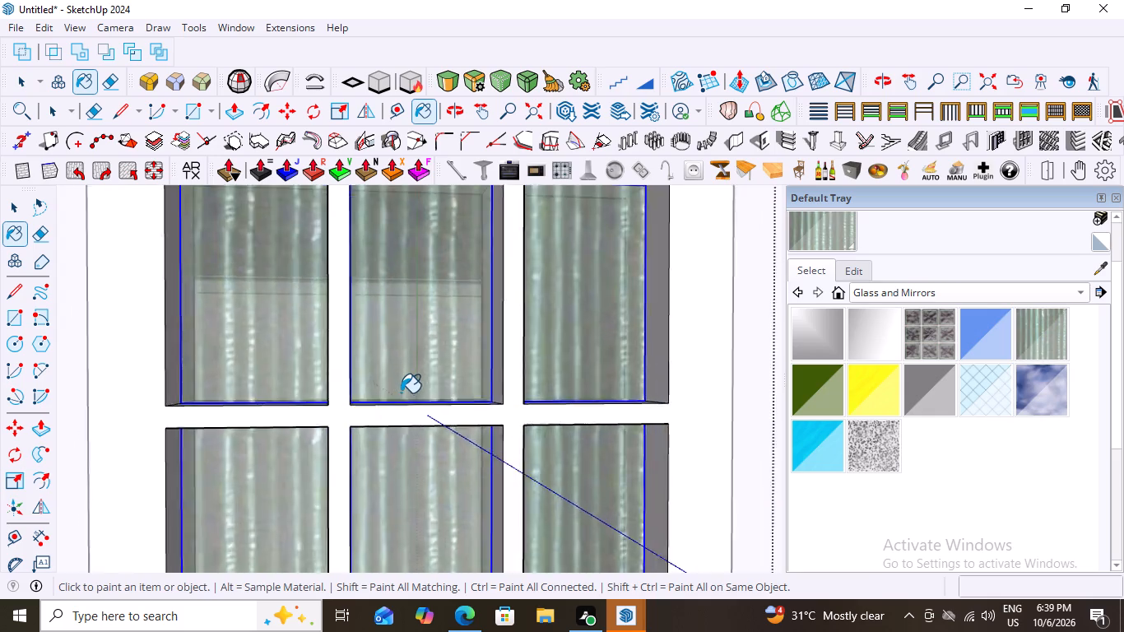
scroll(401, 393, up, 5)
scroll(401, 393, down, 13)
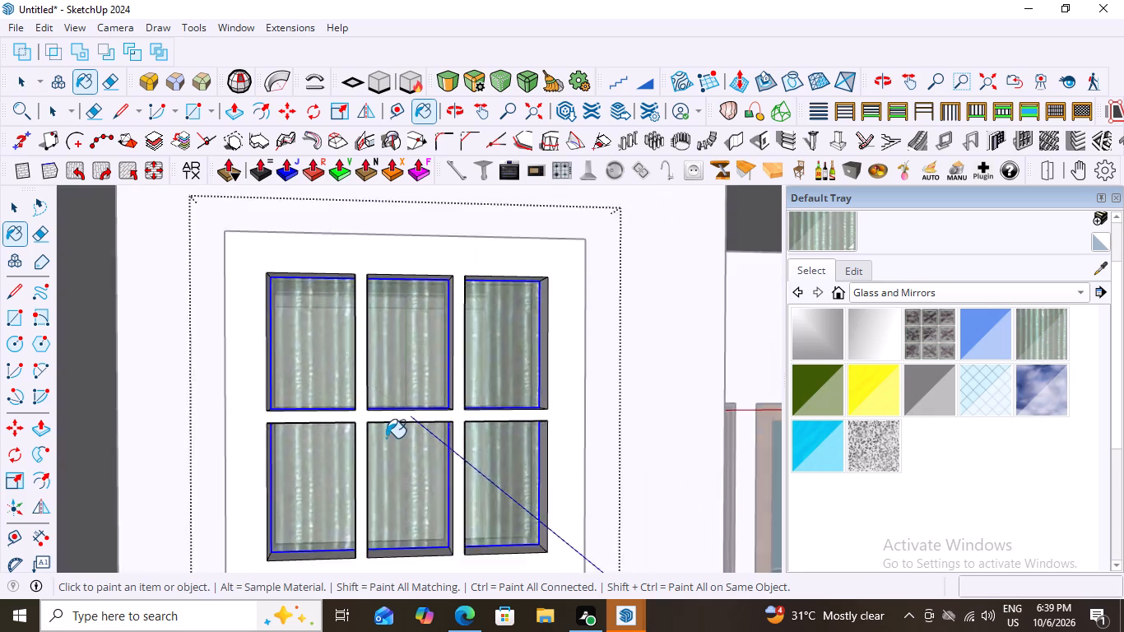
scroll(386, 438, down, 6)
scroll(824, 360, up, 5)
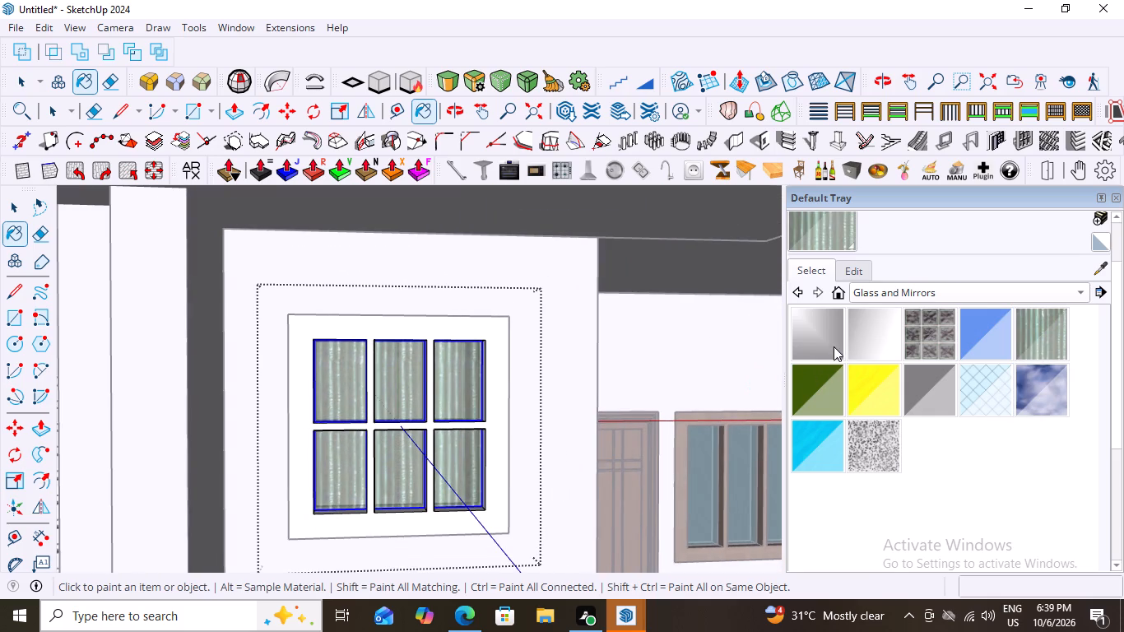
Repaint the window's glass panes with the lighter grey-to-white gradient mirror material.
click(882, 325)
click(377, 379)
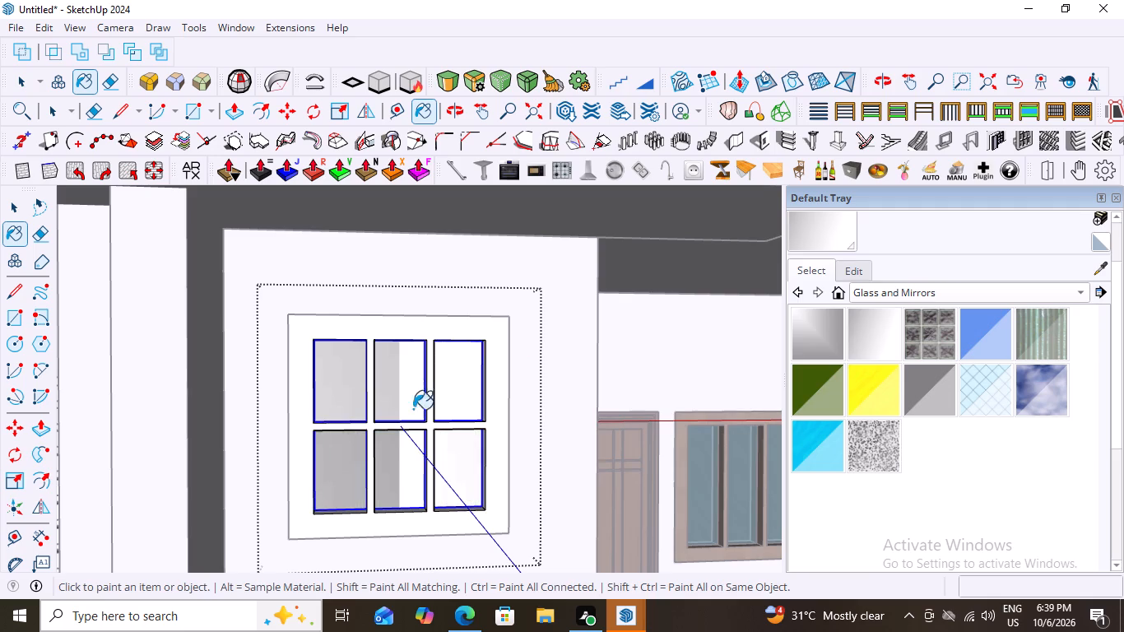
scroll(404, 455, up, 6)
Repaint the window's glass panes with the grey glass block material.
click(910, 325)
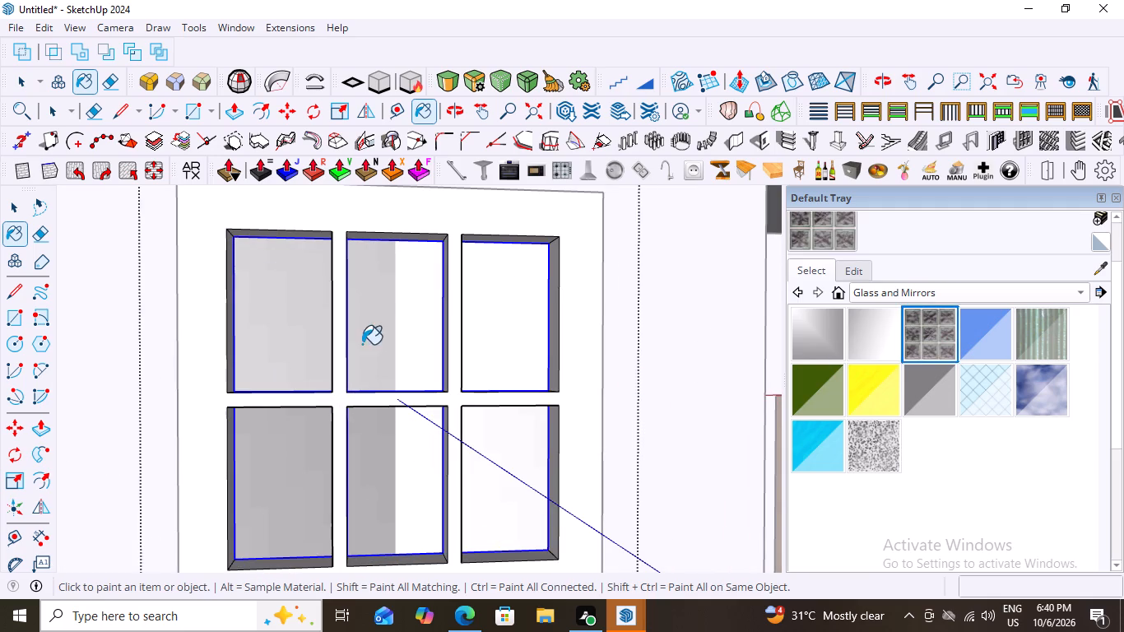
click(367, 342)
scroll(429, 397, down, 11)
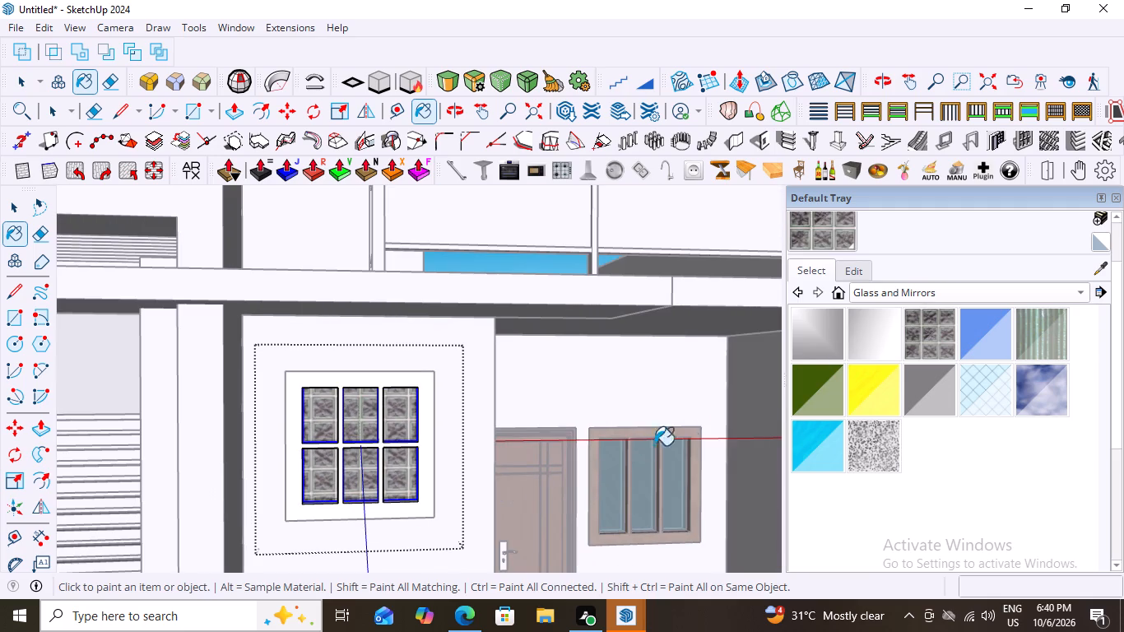
Repaint the window's glass panes with the dark green translucent glass material.
click(820, 401)
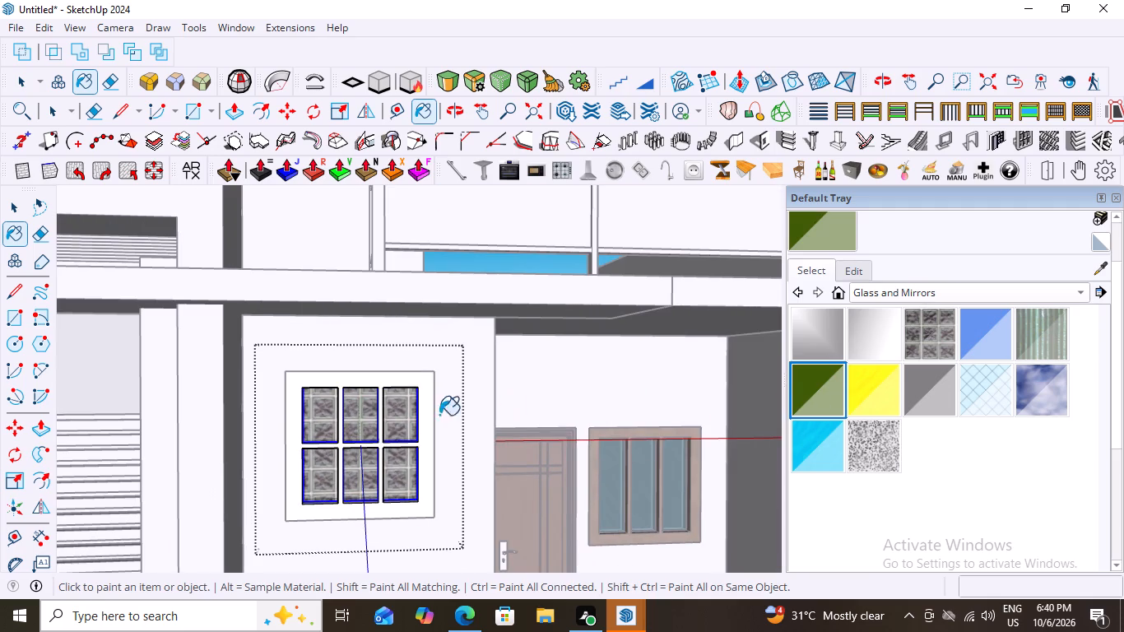
click(371, 413)
scroll(396, 444, up, 2)
scroll(317, 468, up, 5)
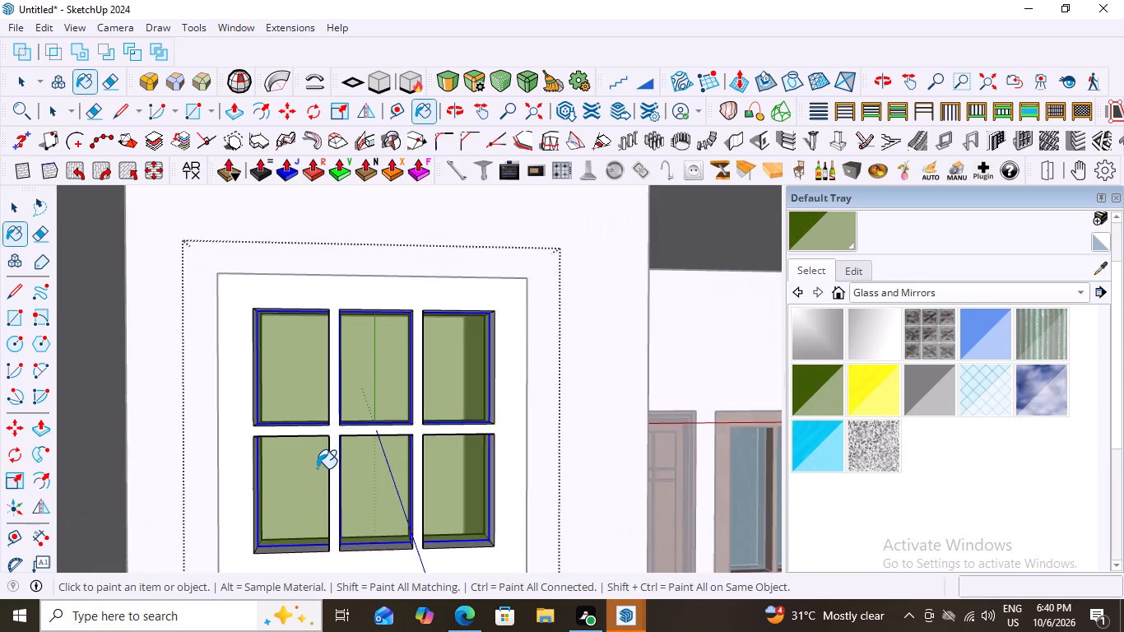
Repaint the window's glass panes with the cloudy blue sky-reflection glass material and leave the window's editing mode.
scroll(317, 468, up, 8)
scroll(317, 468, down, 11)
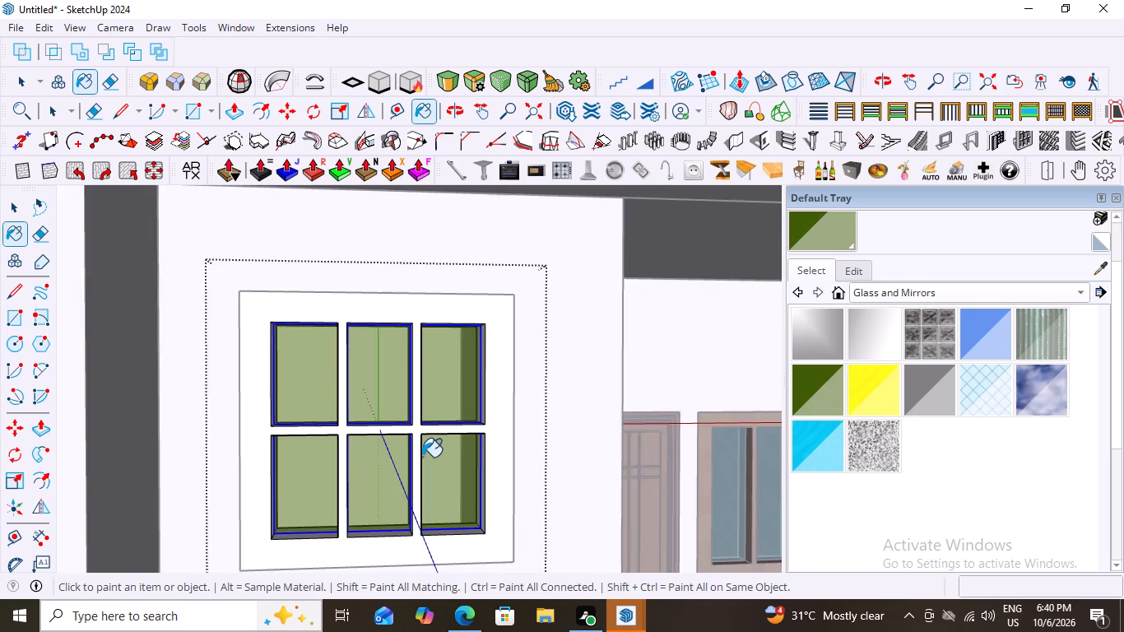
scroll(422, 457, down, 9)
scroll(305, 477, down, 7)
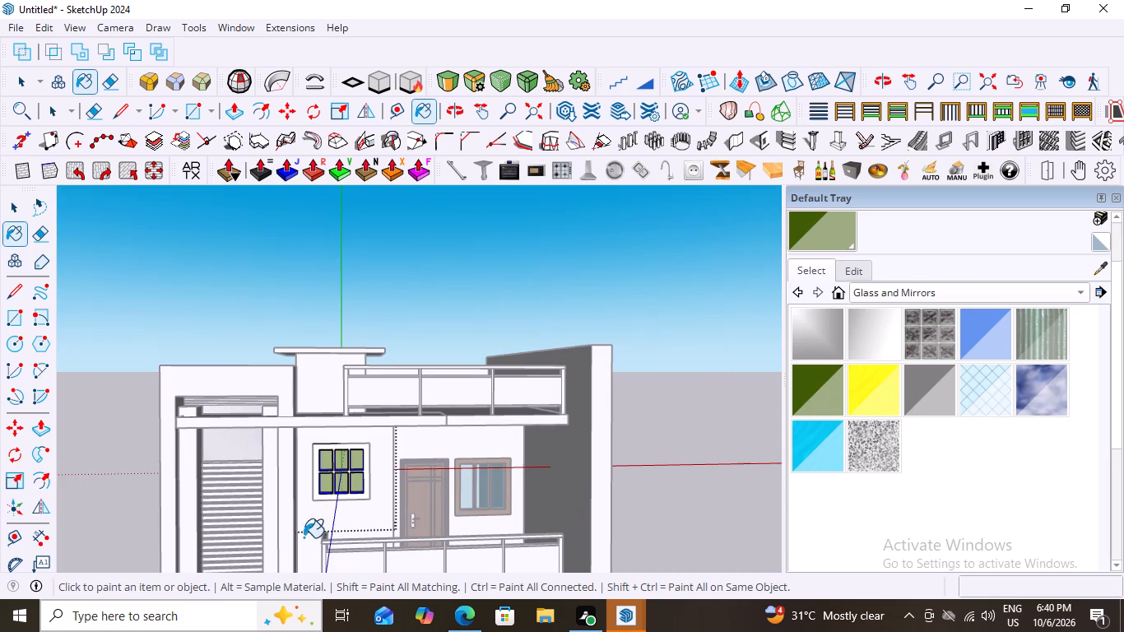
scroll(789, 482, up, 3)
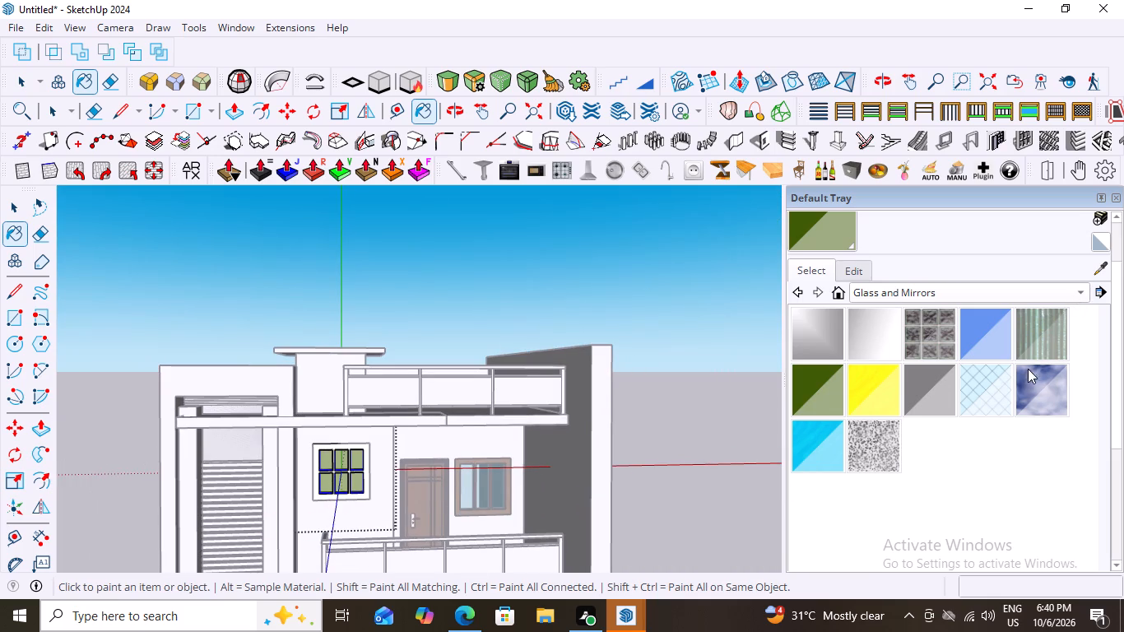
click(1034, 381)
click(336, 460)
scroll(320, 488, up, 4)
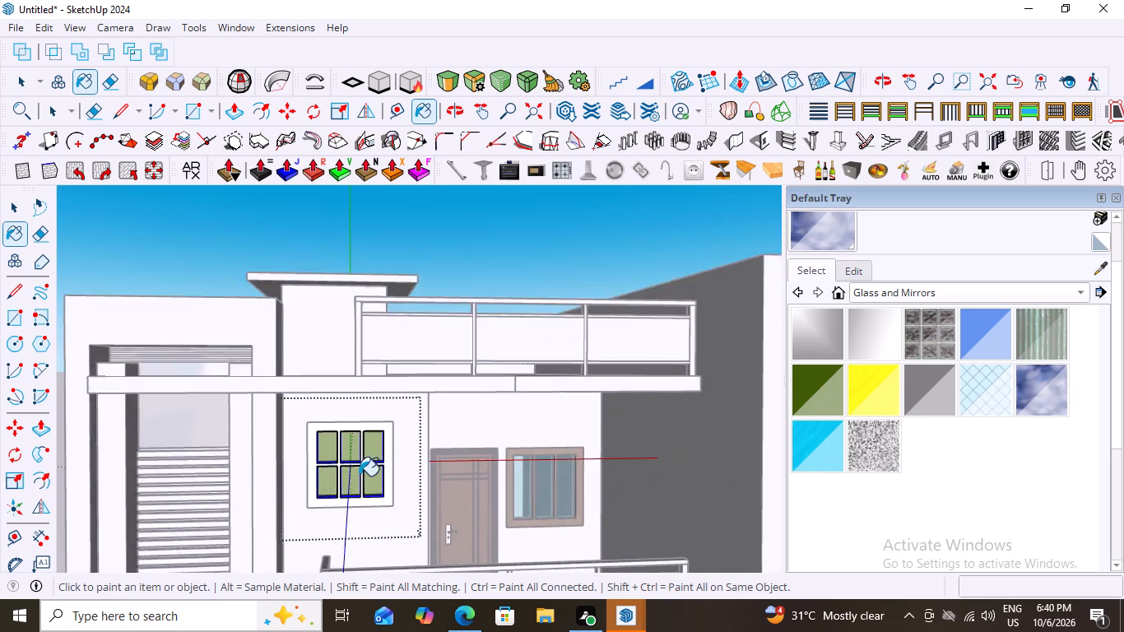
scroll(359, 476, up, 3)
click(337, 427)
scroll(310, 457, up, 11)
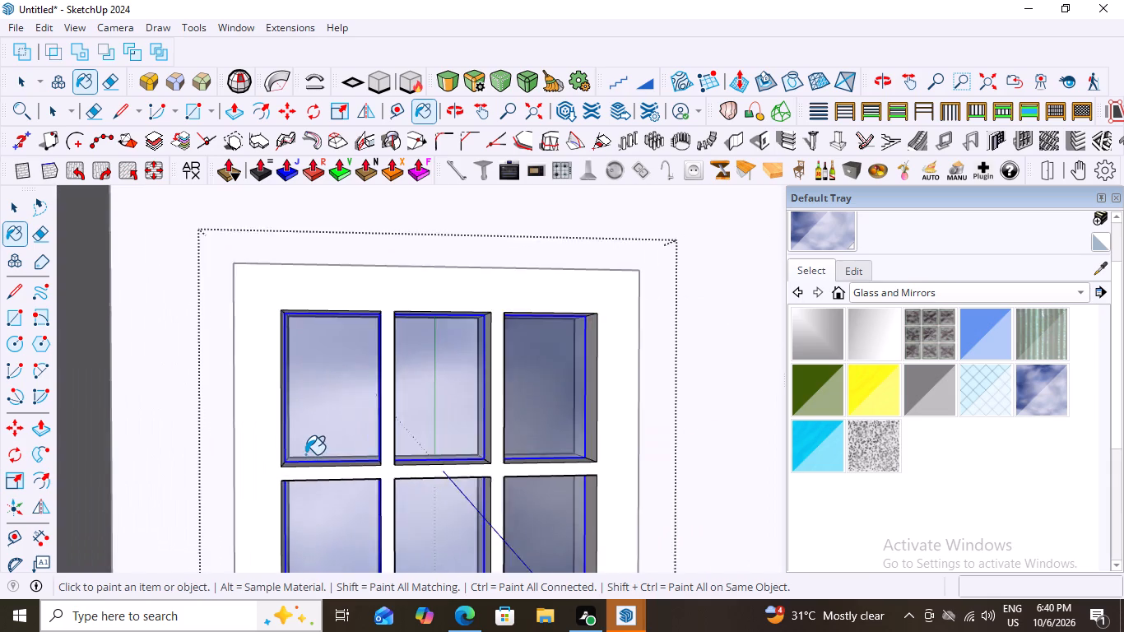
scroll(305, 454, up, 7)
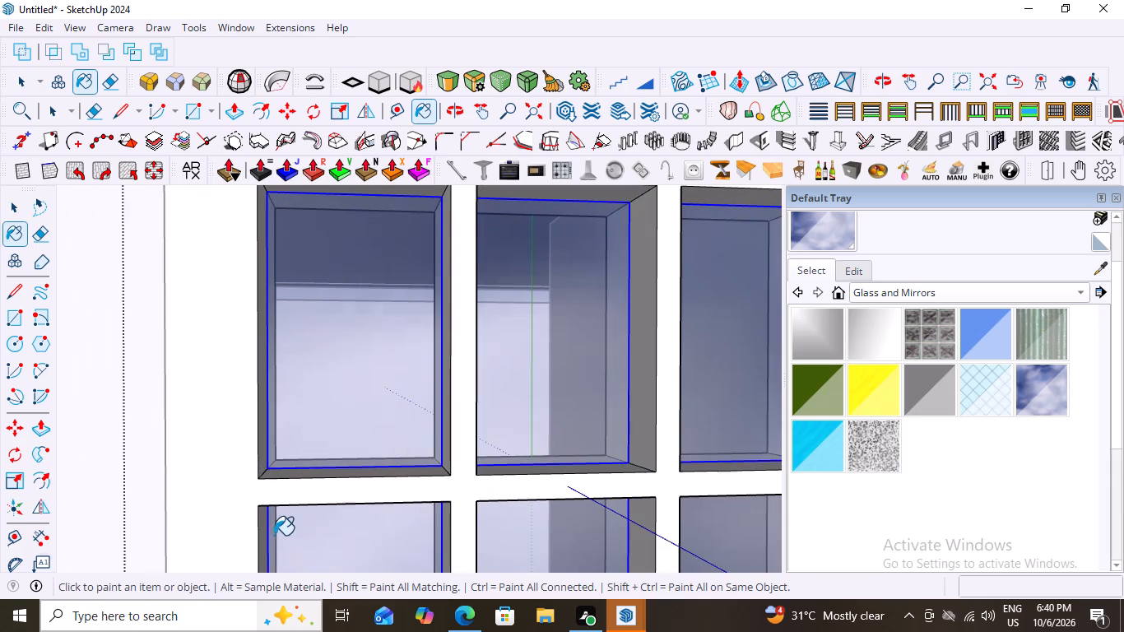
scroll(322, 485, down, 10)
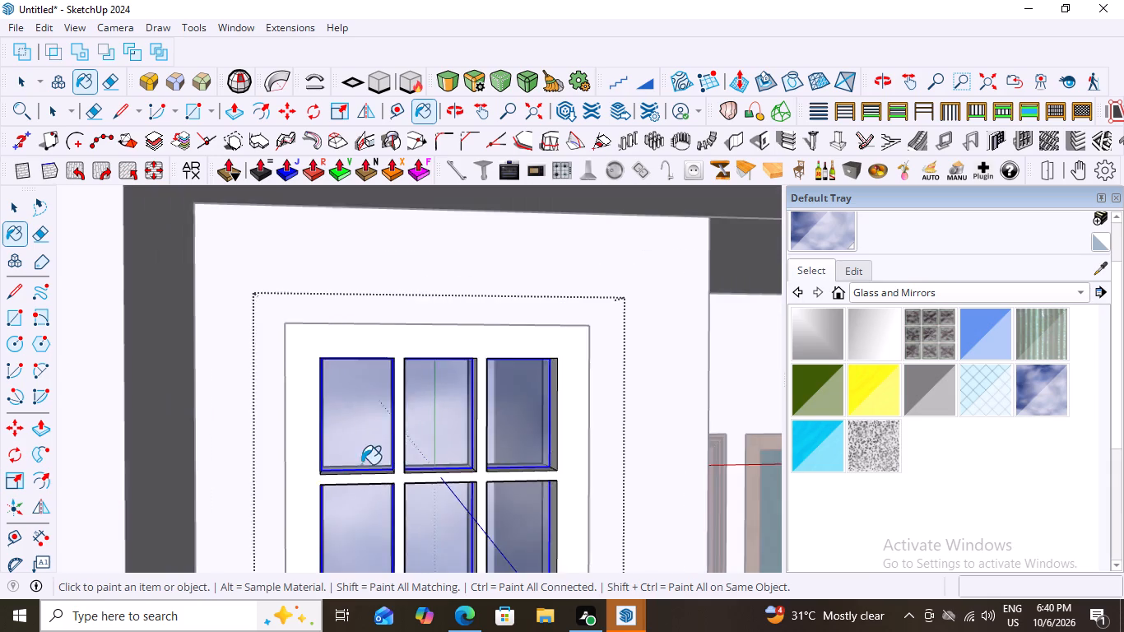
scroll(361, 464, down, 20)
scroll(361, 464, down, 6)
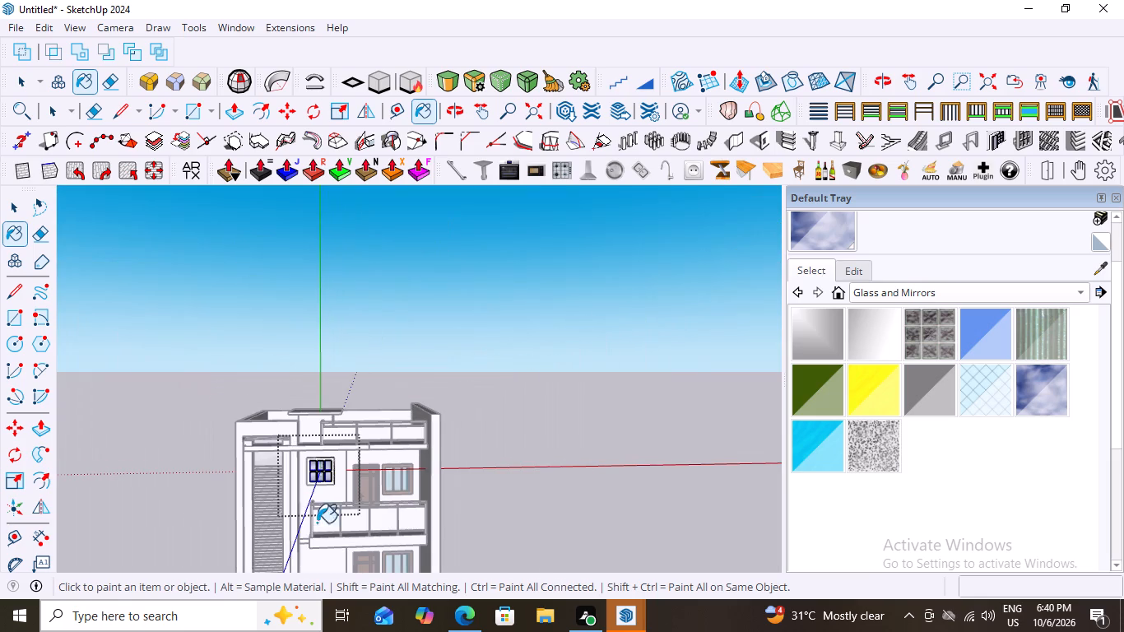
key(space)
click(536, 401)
Examine the cloudy-blue glass panes up close and against the rest of the front facade.
scroll(281, 481, up, 14)
scroll(504, 425, down, 7)
middle_drag(543, 462, 448, 472)
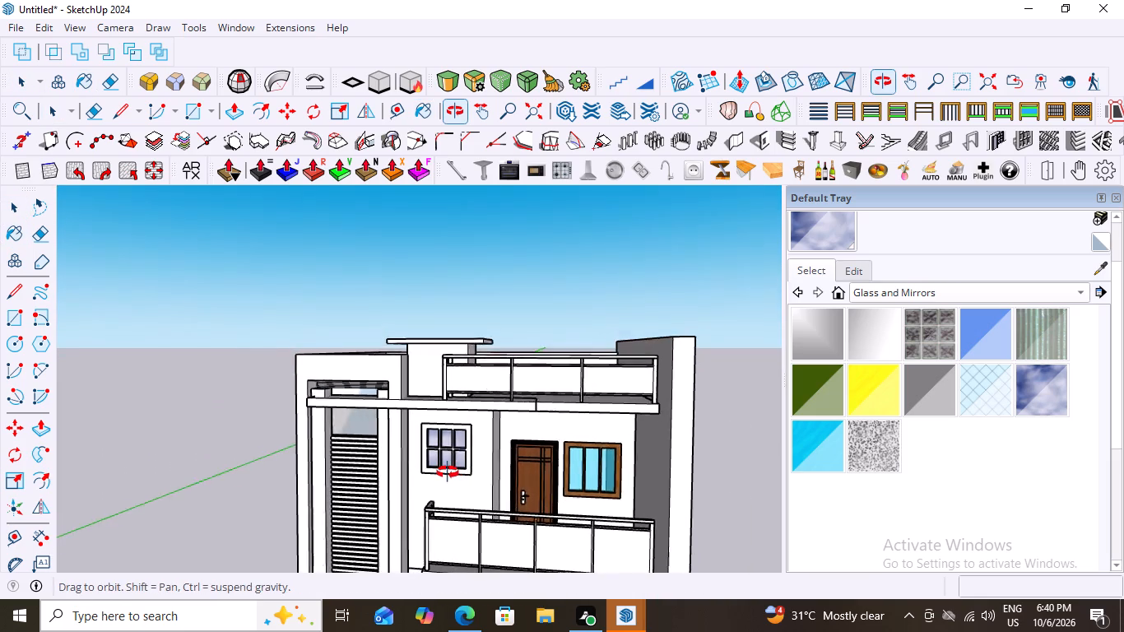
middle_drag(448, 472, 539, 501)
scroll(539, 501, down, 3)
scroll(423, 427, down, 3)
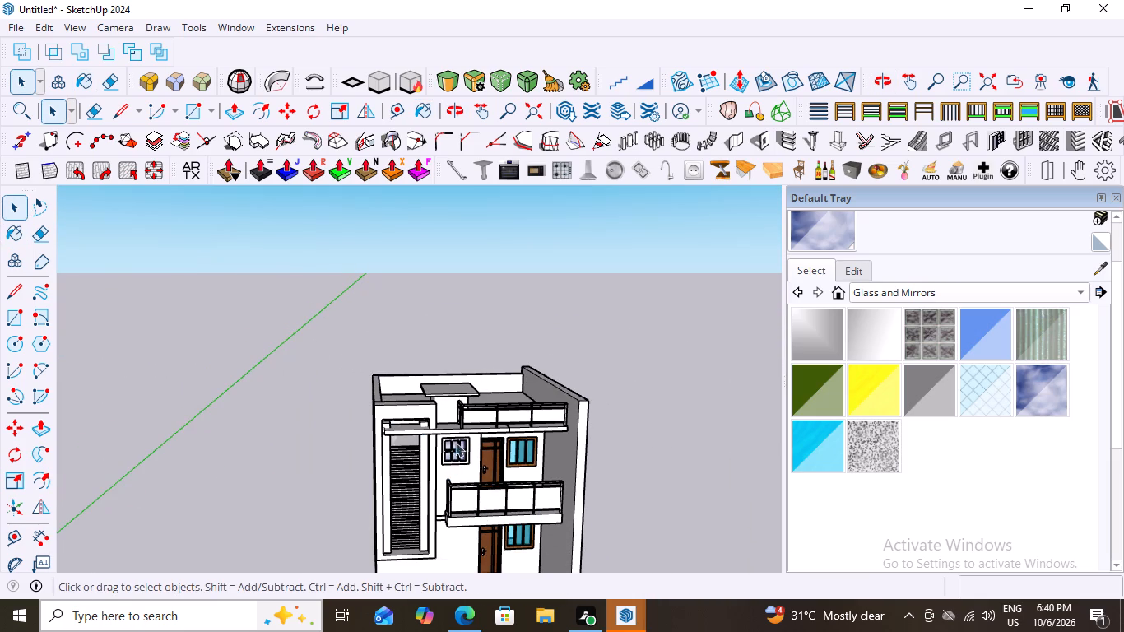
scroll(456, 483, up, 2)
middle_drag(485, 464, 450, 415)
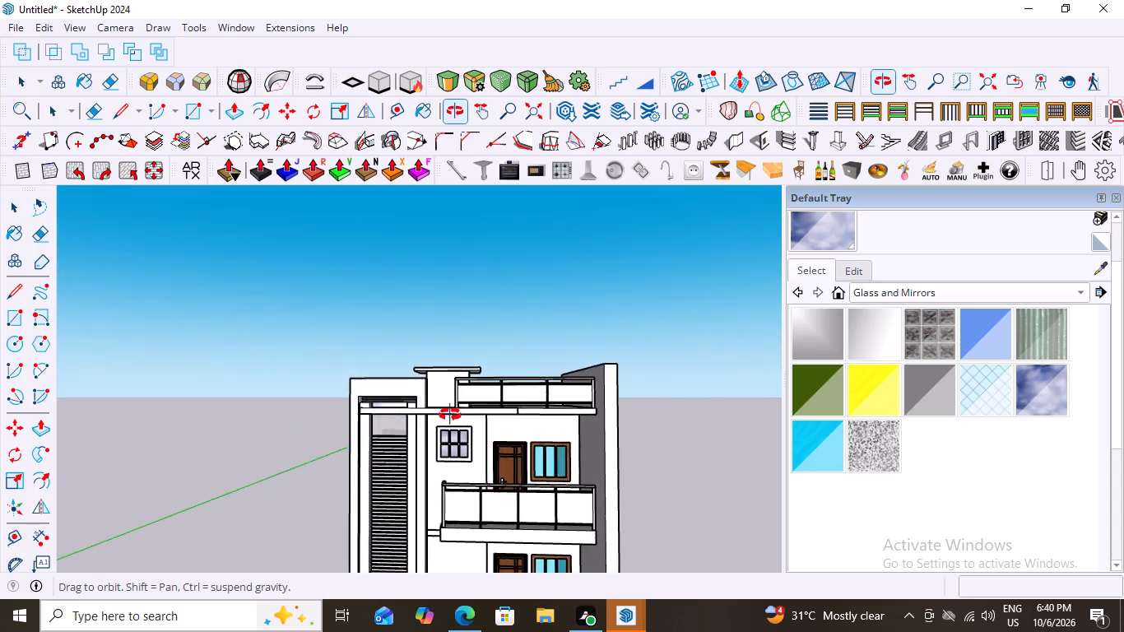
middle_drag(450, 415, 456, 424)
scroll(457, 444, up, 20)
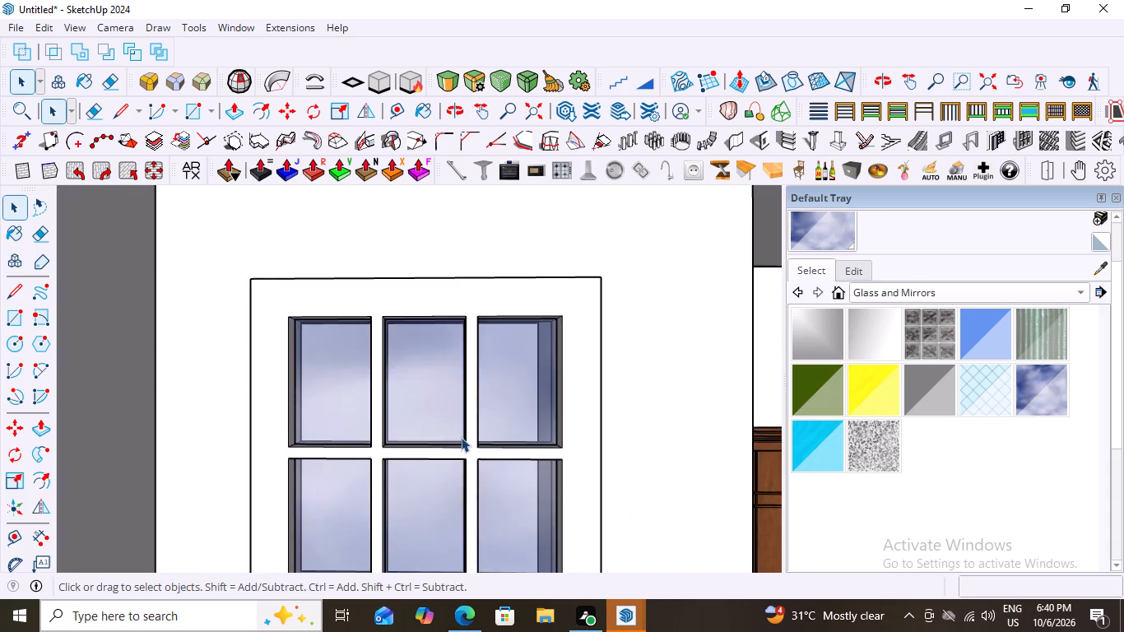
scroll(461, 437, up, 10)
scroll(522, 405, down, 6)
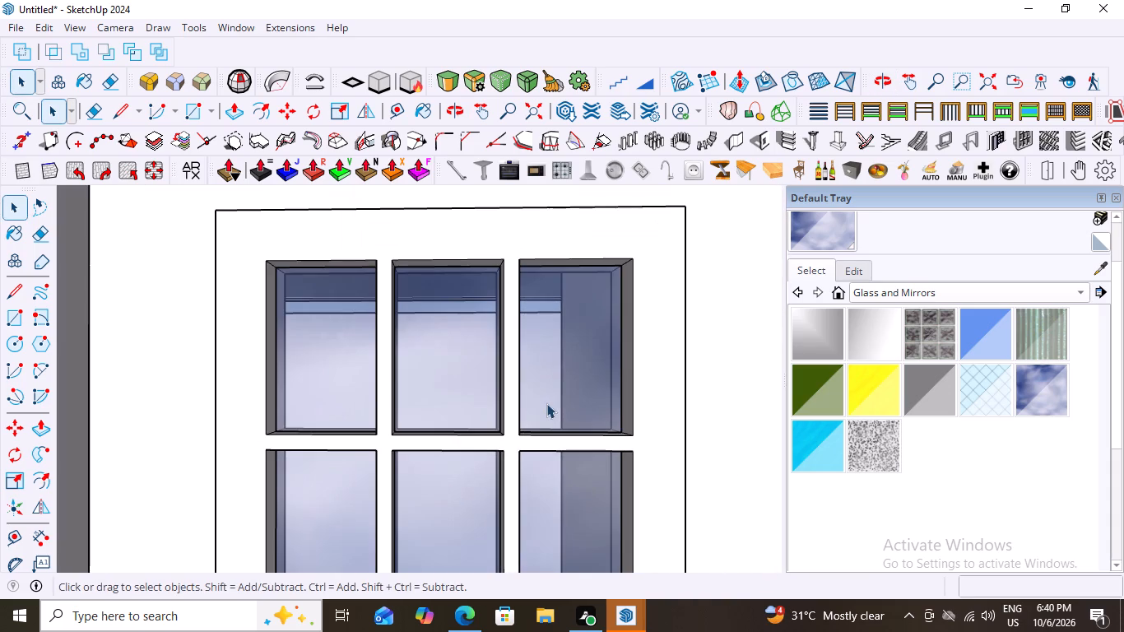
scroll(519, 411, down, 7)
middle_drag(528, 430, 546, 461)
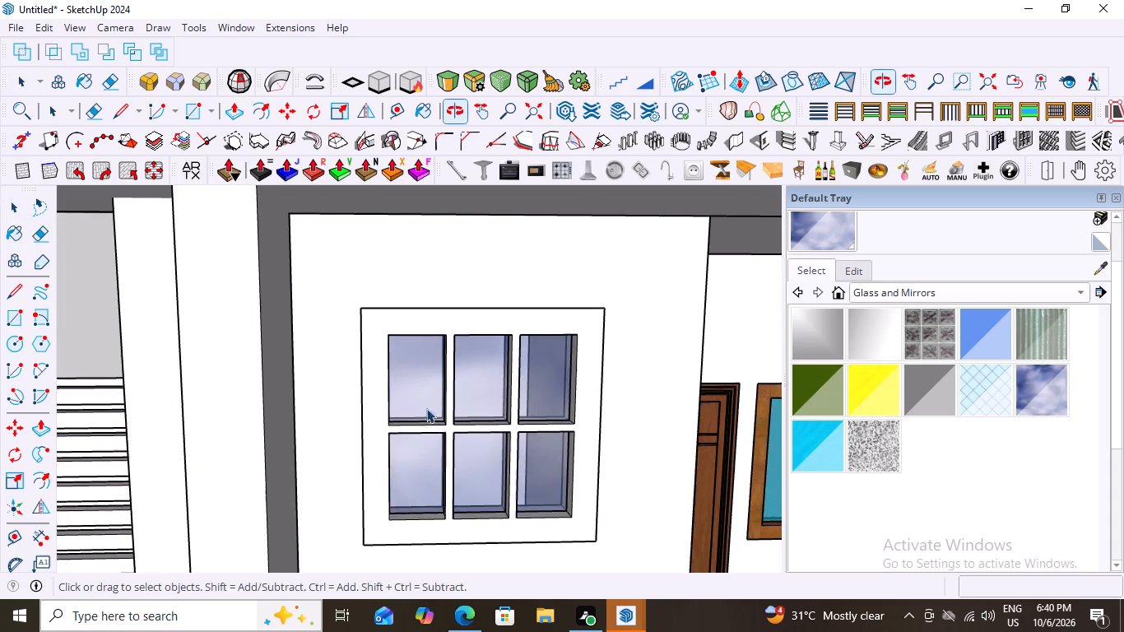
Repaint the window's glass panes with the light blue translucent glass material and leave the window's editing mode.
scroll(457, 390, up, 4)
double_click(476, 365)
click(476, 365)
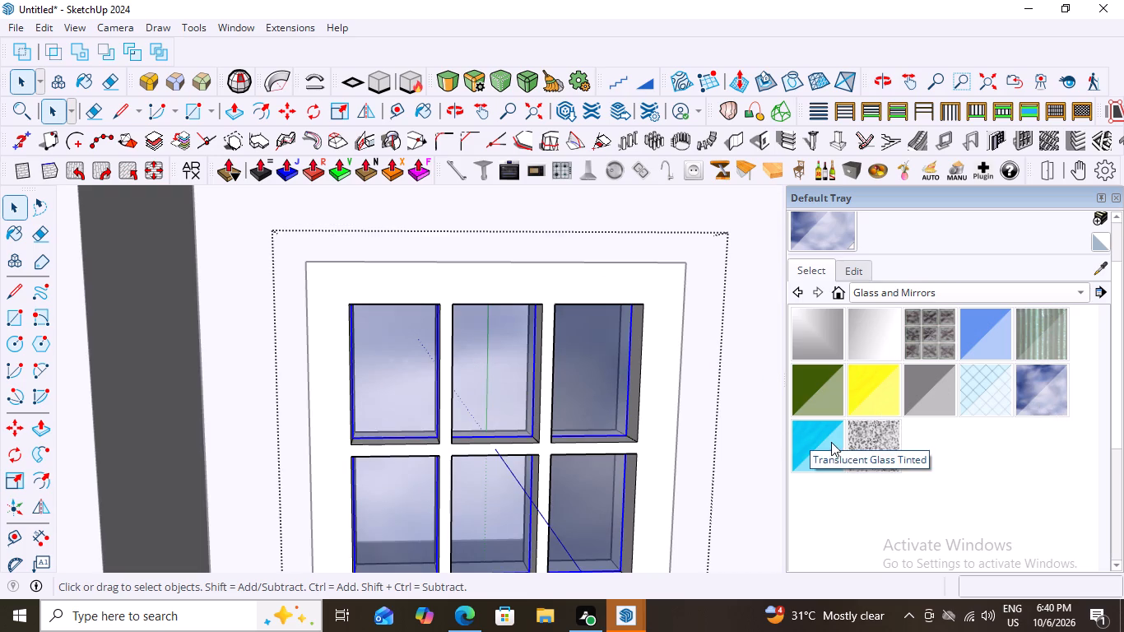
drag(997, 336, 990, 340)
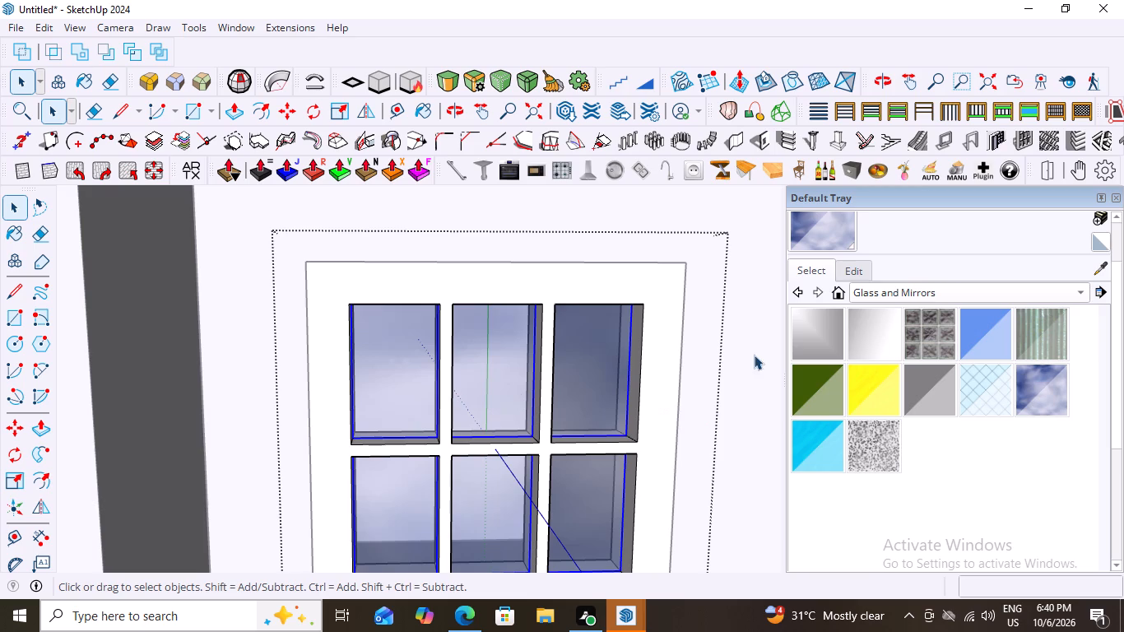
click(978, 325)
click(402, 360)
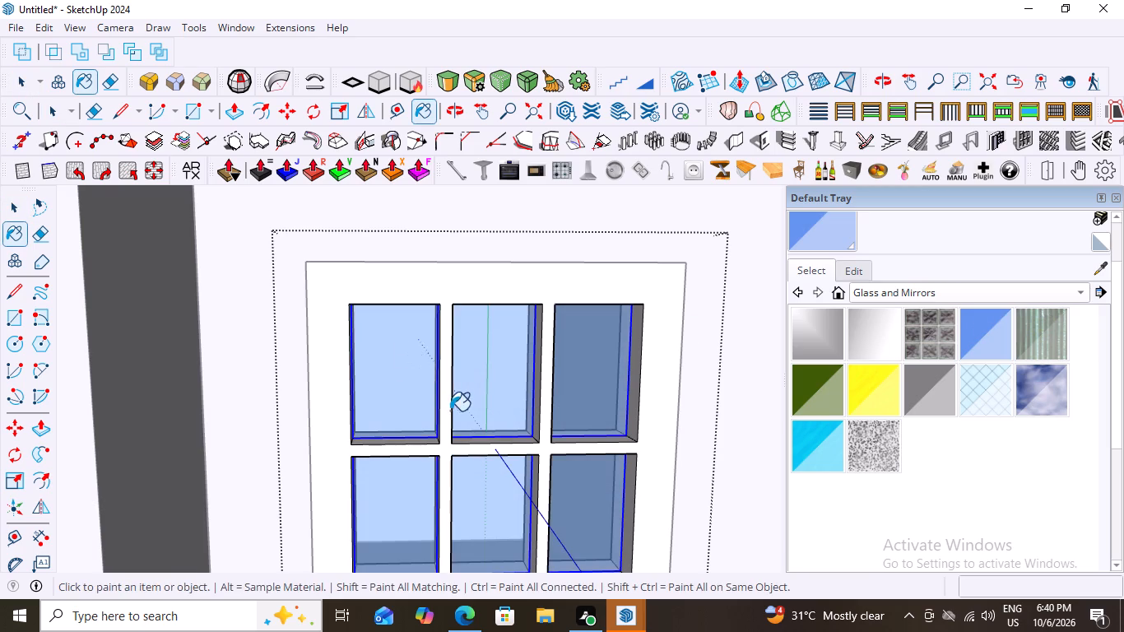
scroll(462, 413, down, 17)
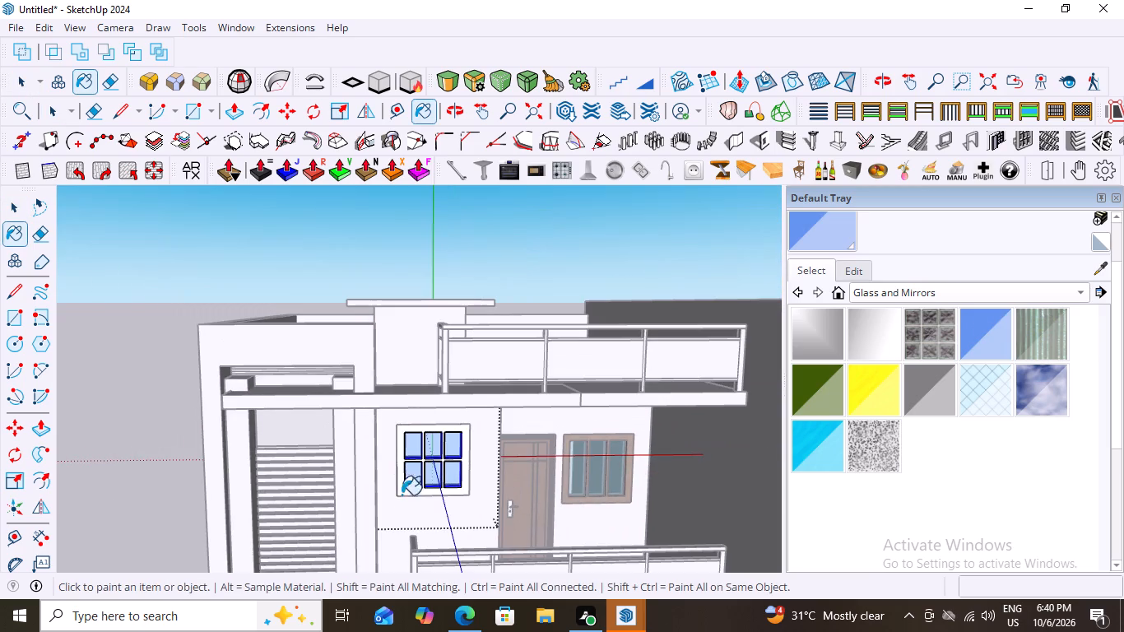
key(space)
click(707, 476)
Examine the light blue window panes from several angles alongside the facade's door, railings and other windows.
middle_drag(433, 482, 536, 406)
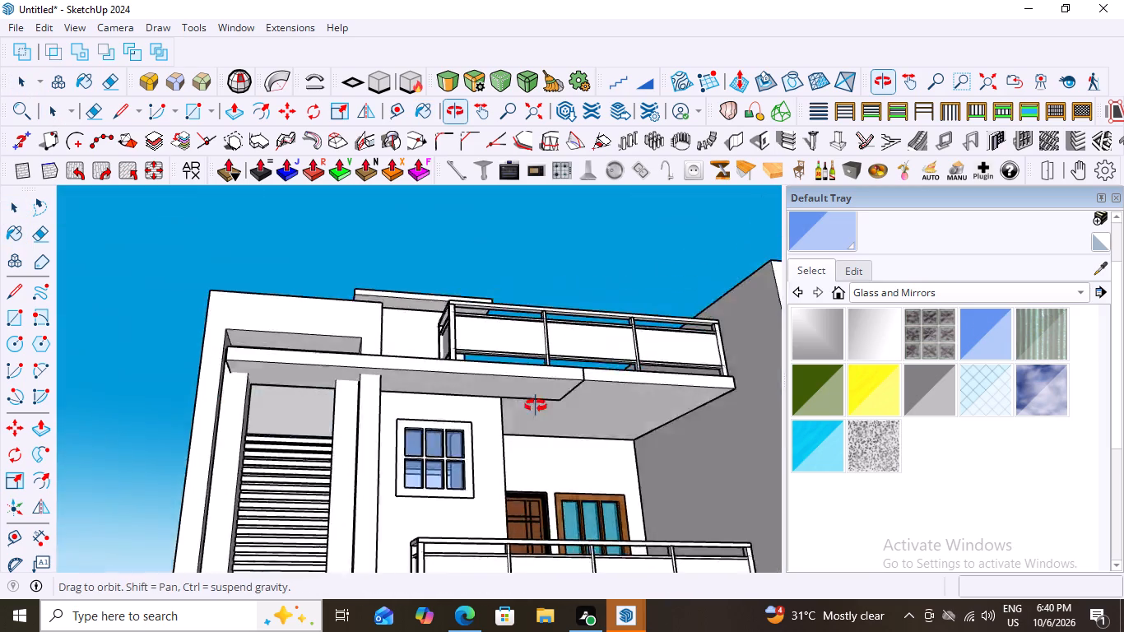
middle_drag(536, 406, 441, 445)
scroll(299, 491, down, 6)
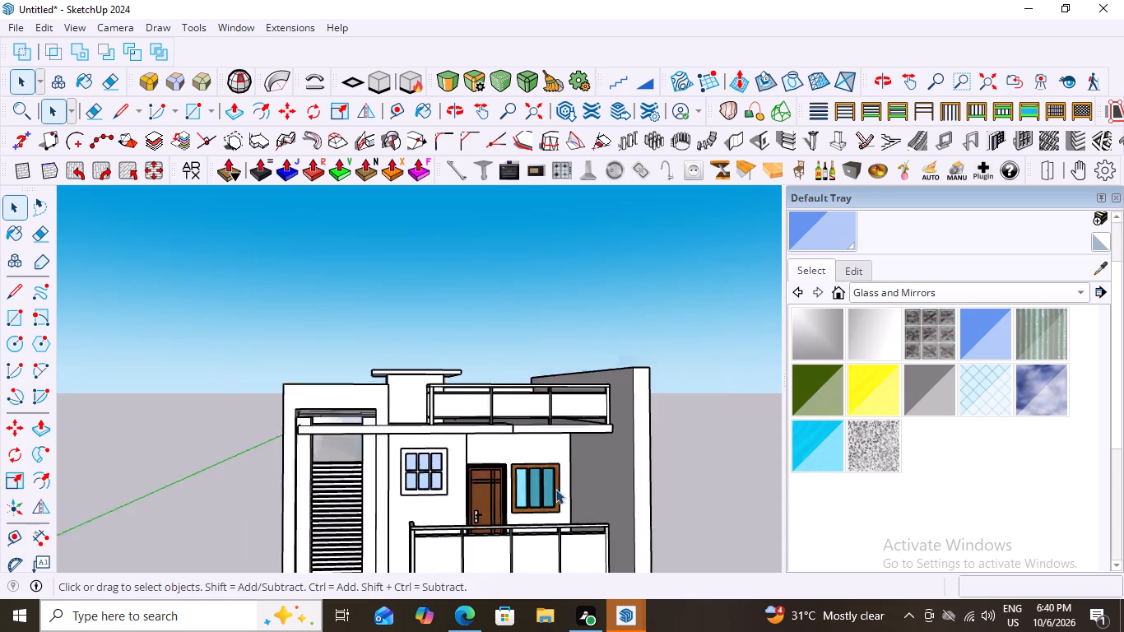
scroll(555, 489, down, 8)
scroll(485, 486, up, 12)
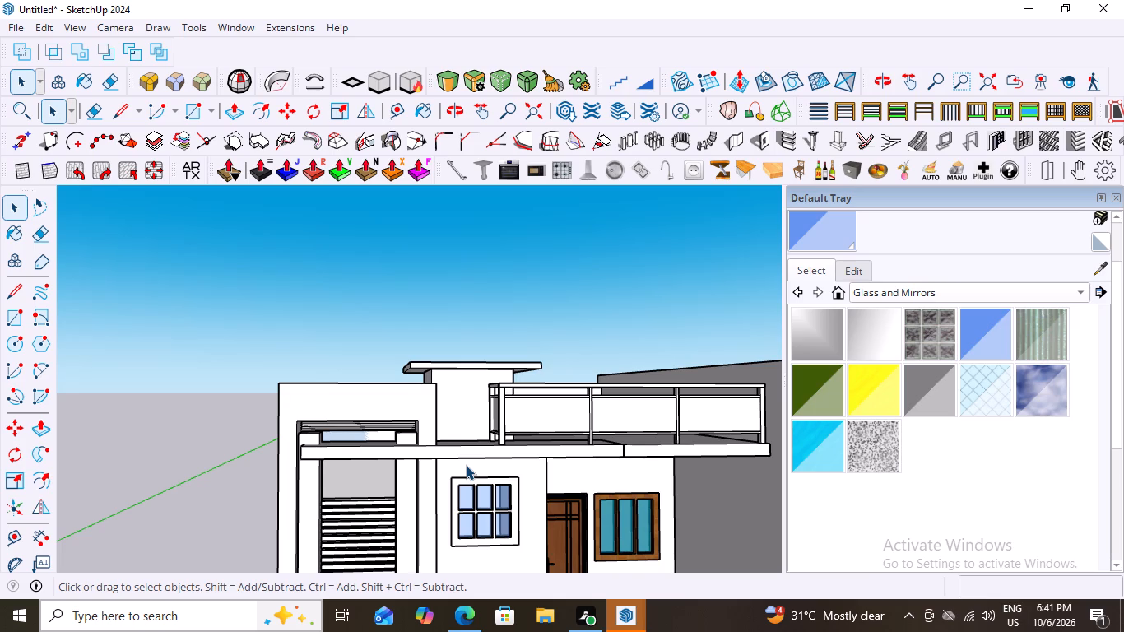
scroll(549, 508, down, 3)
scroll(588, 530, up, 4)
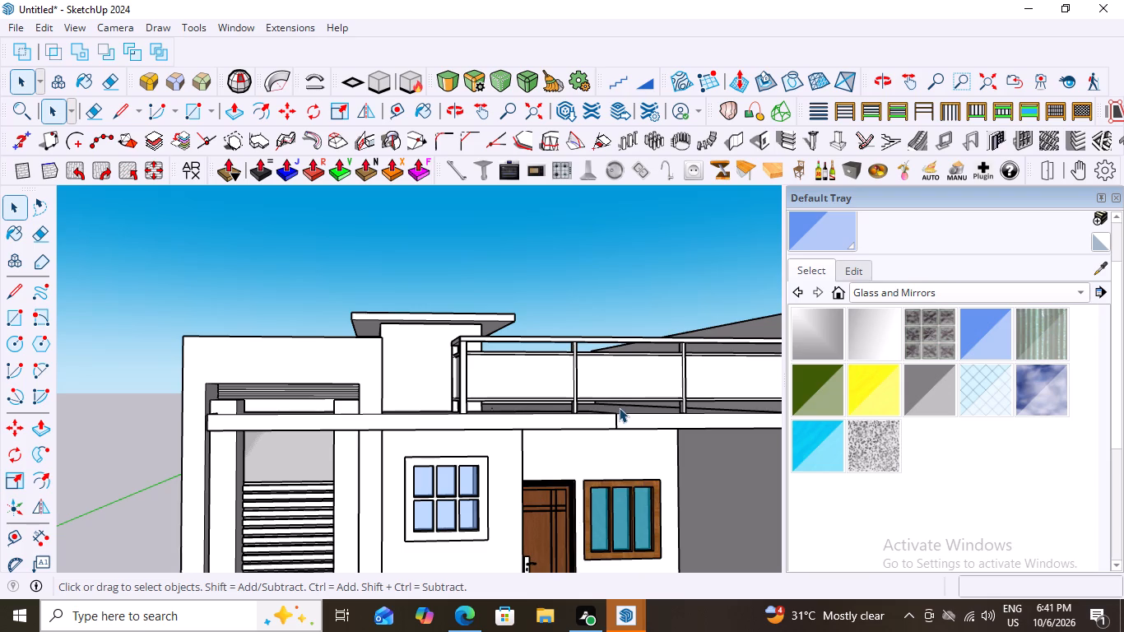
scroll(574, 356, down, 3)
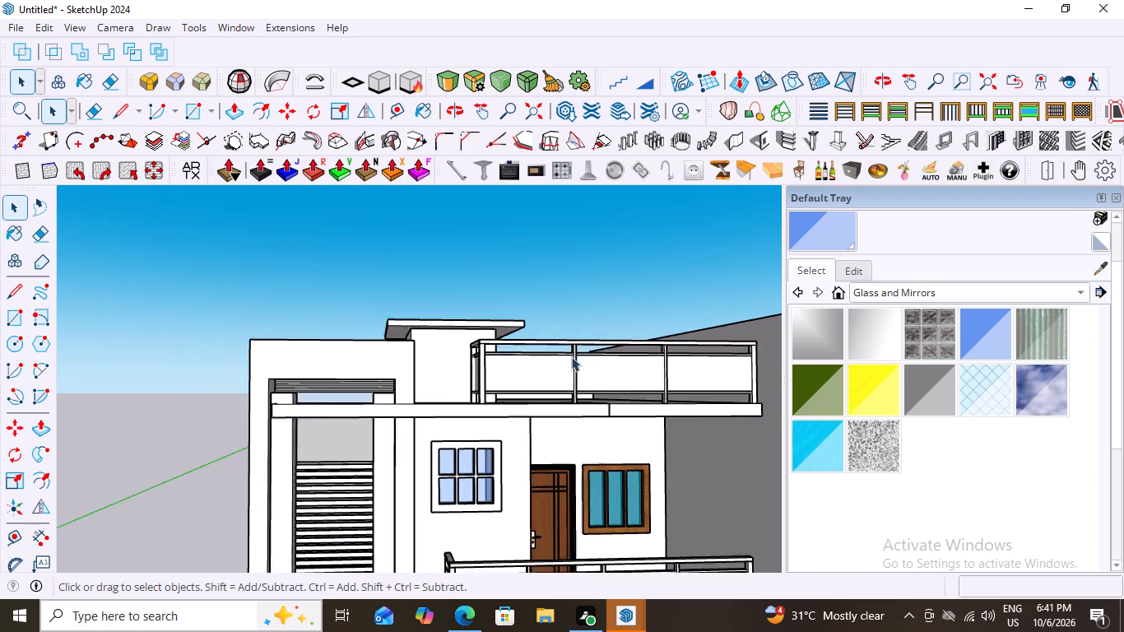
scroll(571, 356, down, 5)
scroll(491, 375, down, 8)
scroll(583, 481, up, 6)
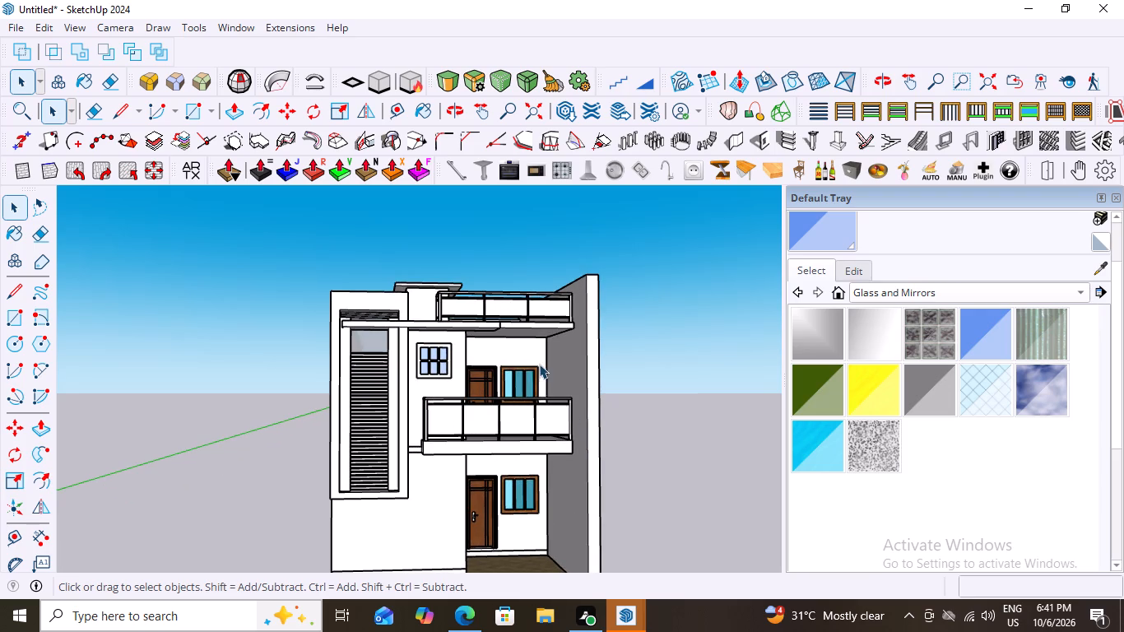
middle_drag(546, 385, 535, 463)
Paint the paned window's frame, glazing bars and inner reveals with the olive-green knotty material from the Wood collection.
scroll(397, 346, up, 14)
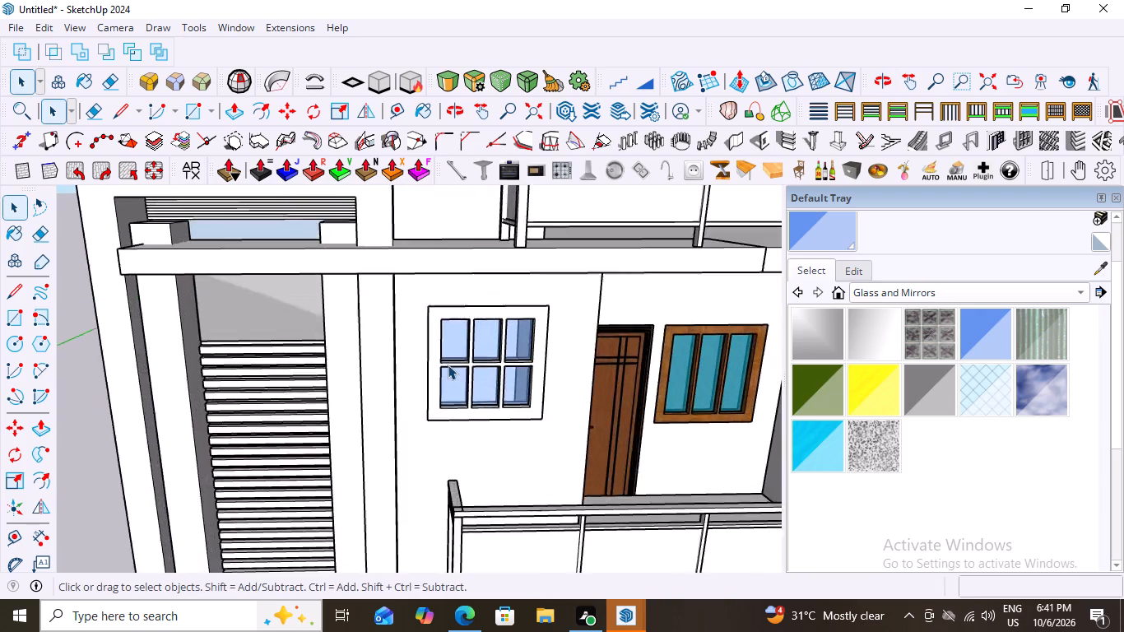
scroll(448, 365, up, 3)
triple_click(474, 271)
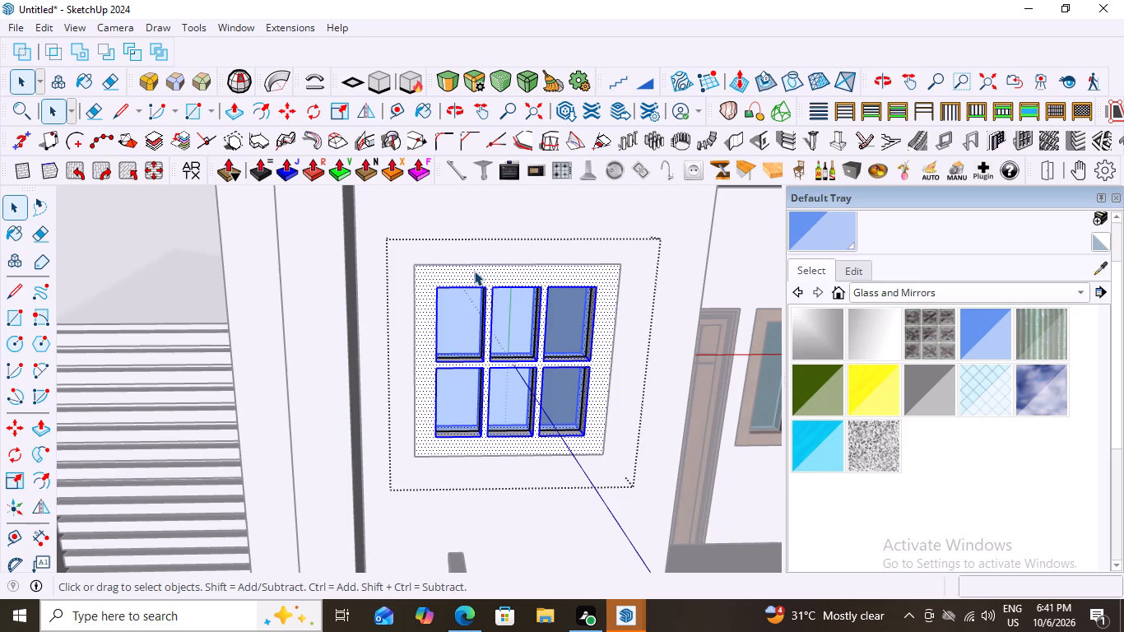
scroll(561, 344, up, 5)
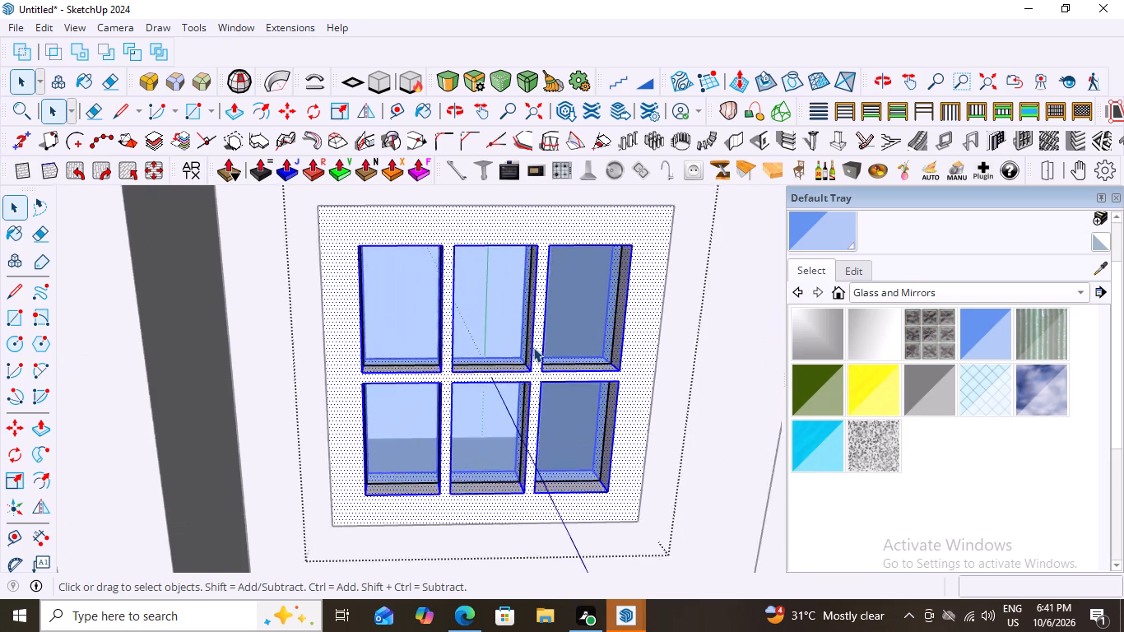
scroll(533, 347, up, 1)
scroll(361, 313, down, 4)
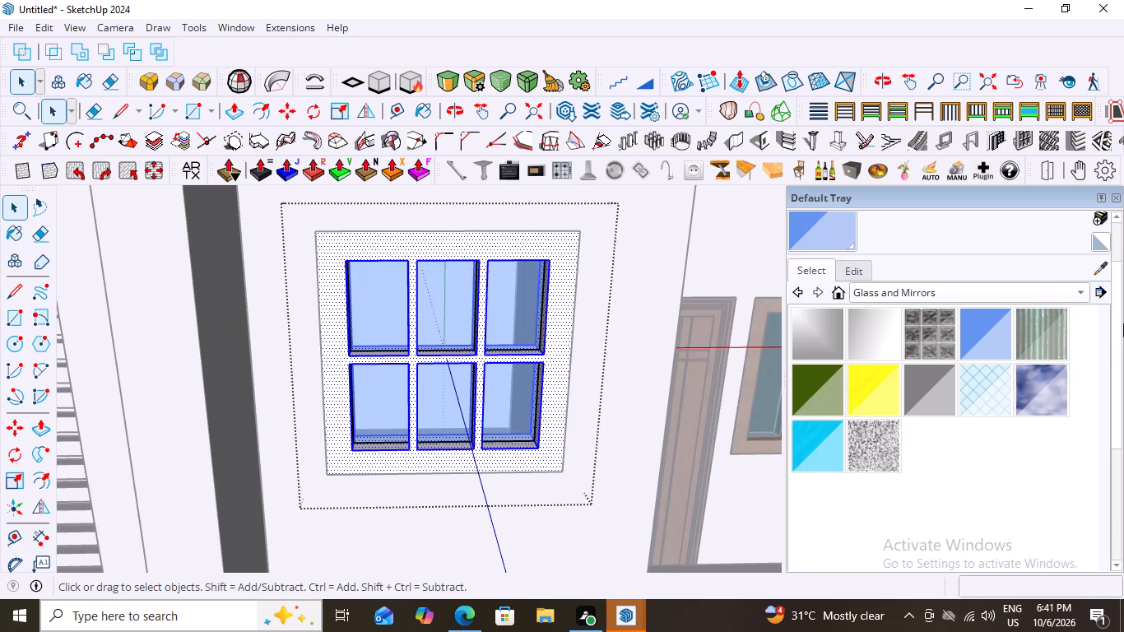
click(1076, 287)
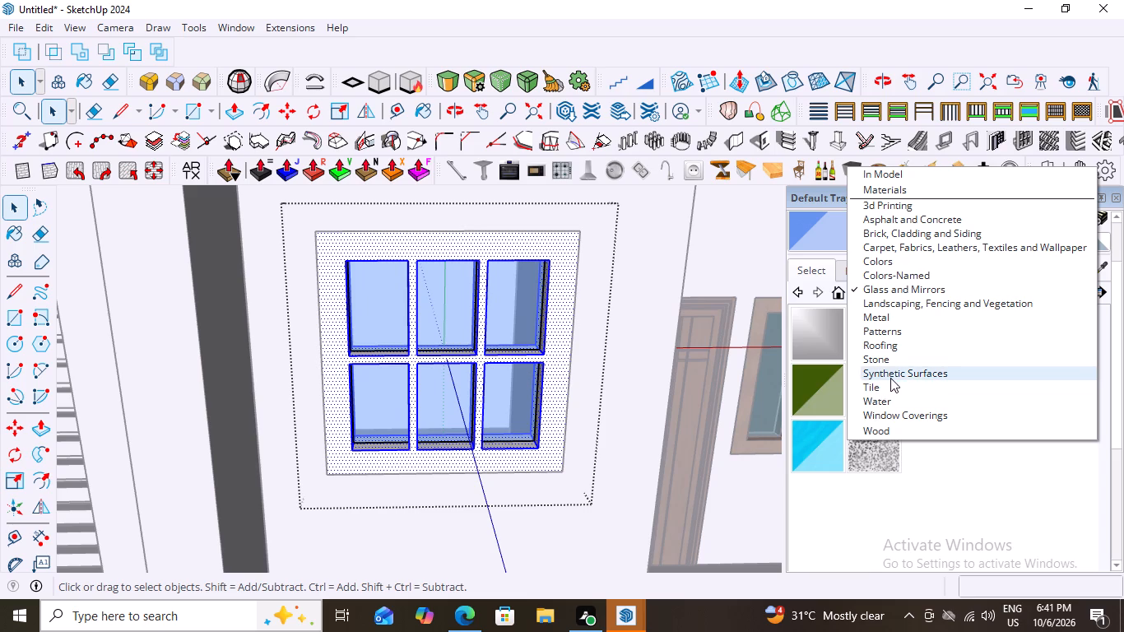
click(871, 429)
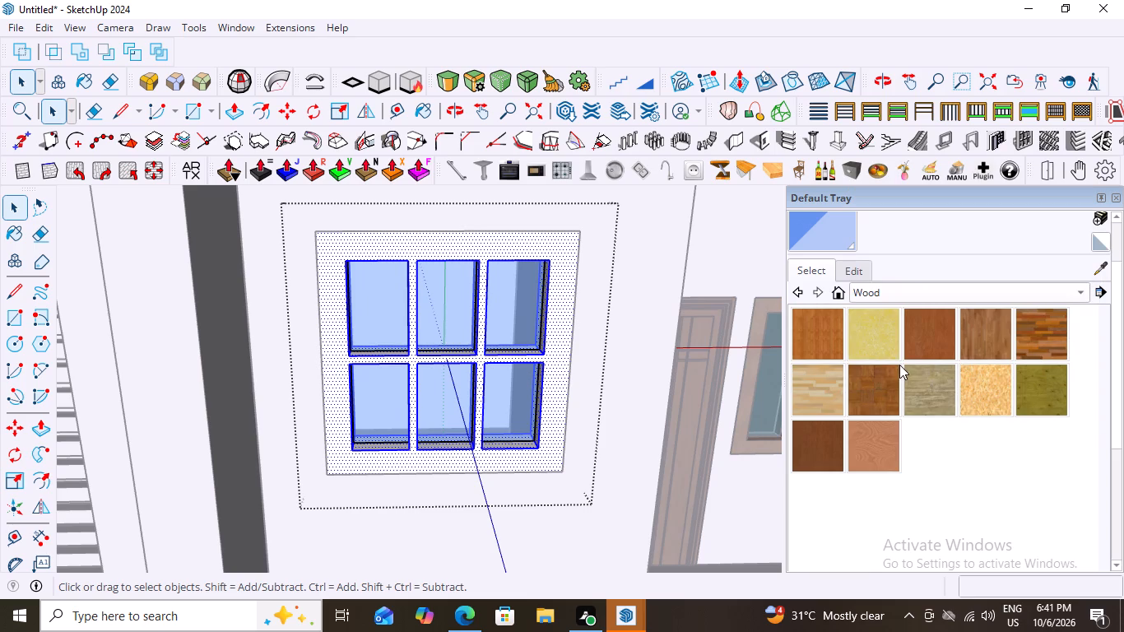
click(1043, 382)
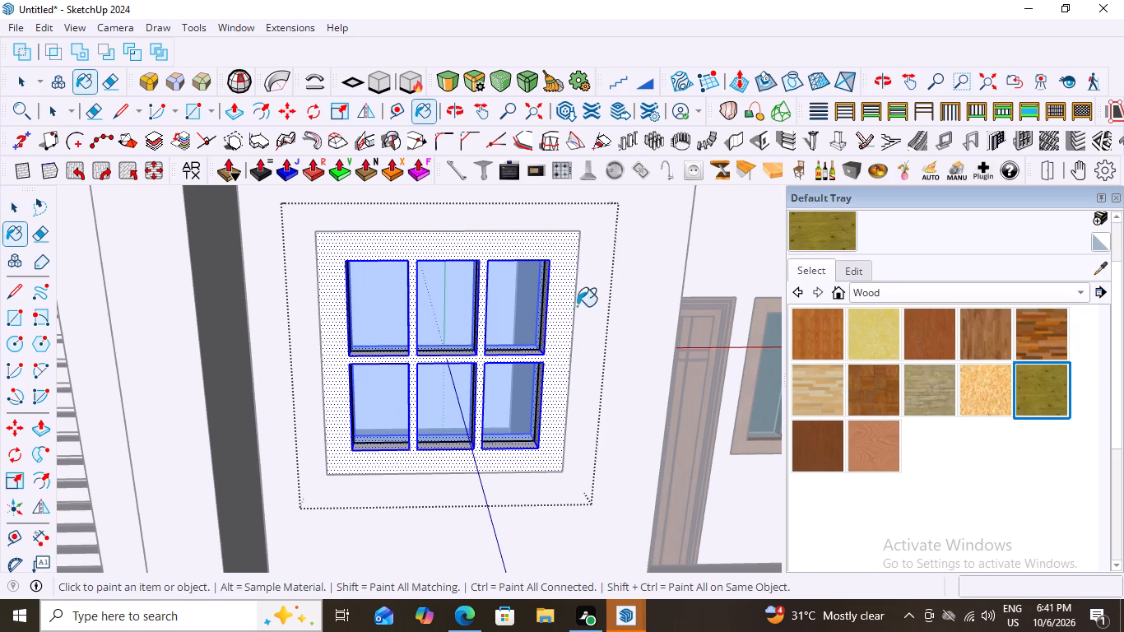
click(536, 253)
scroll(494, 473, up, 7)
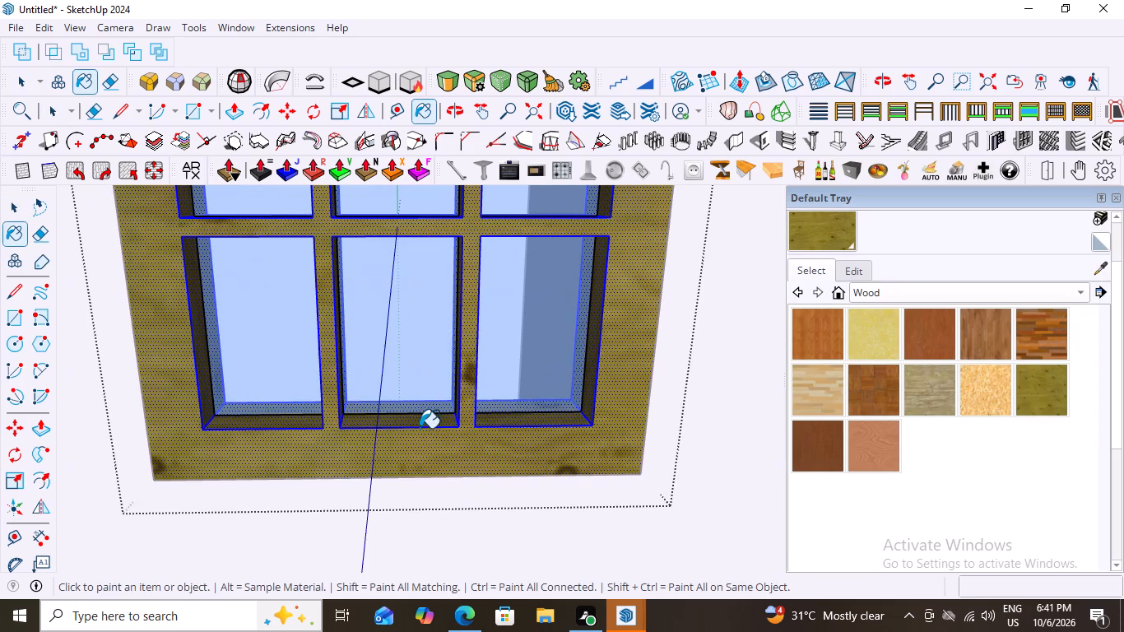
click(410, 420)
scroll(528, 423, down, 5)
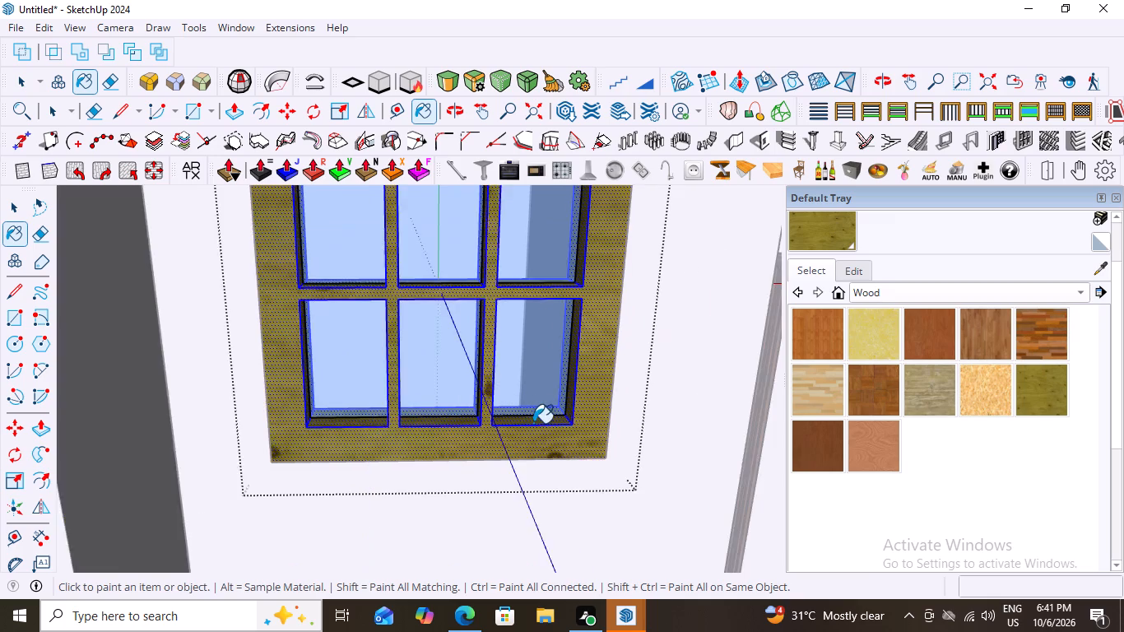
scroll(533, 423, down, 20)
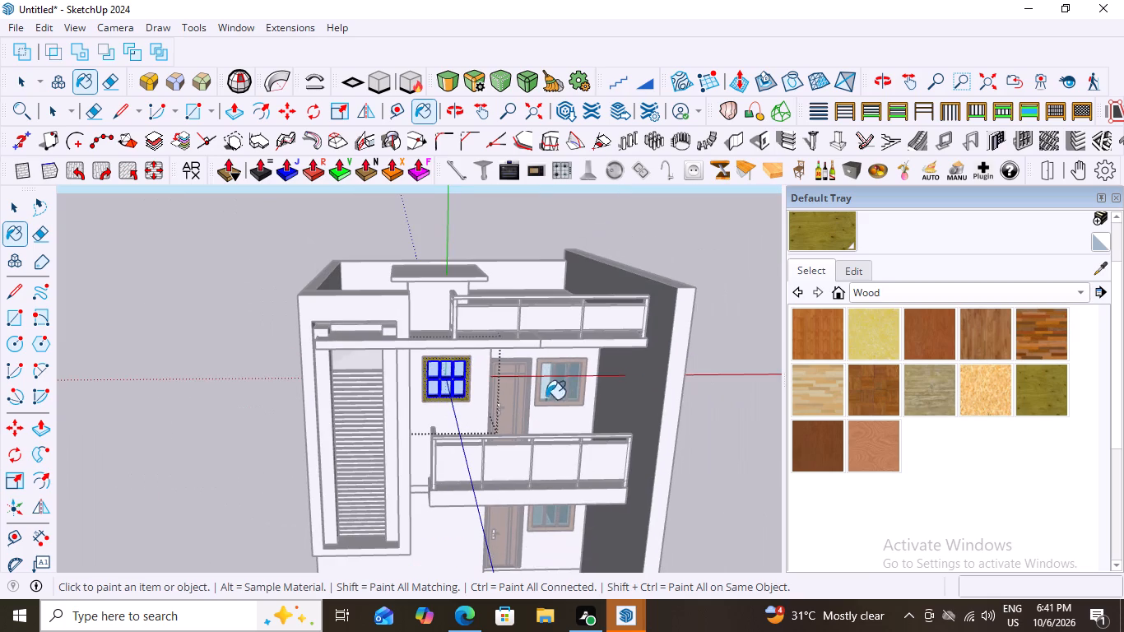
key(space)
click(728, 324)
scroll(402, 371, up, 11)
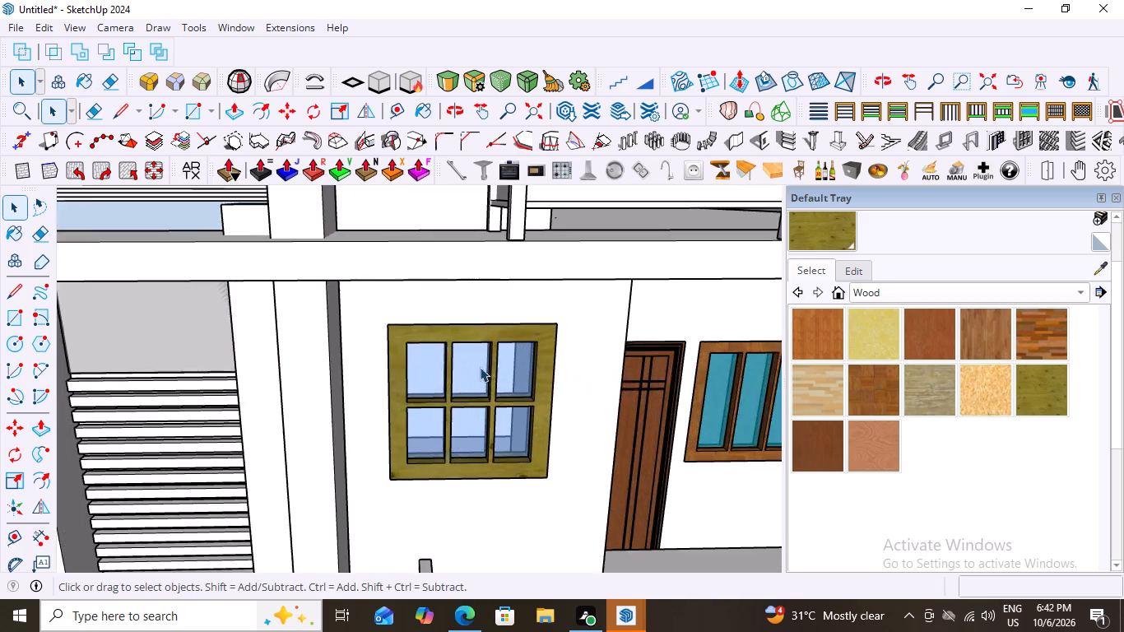
Examine the olive-green window frame and glazing bars up close and against the neighbouring door and window.
scroll(480, 367, up, 13)
middle_drag(482, 434, 426, 388)
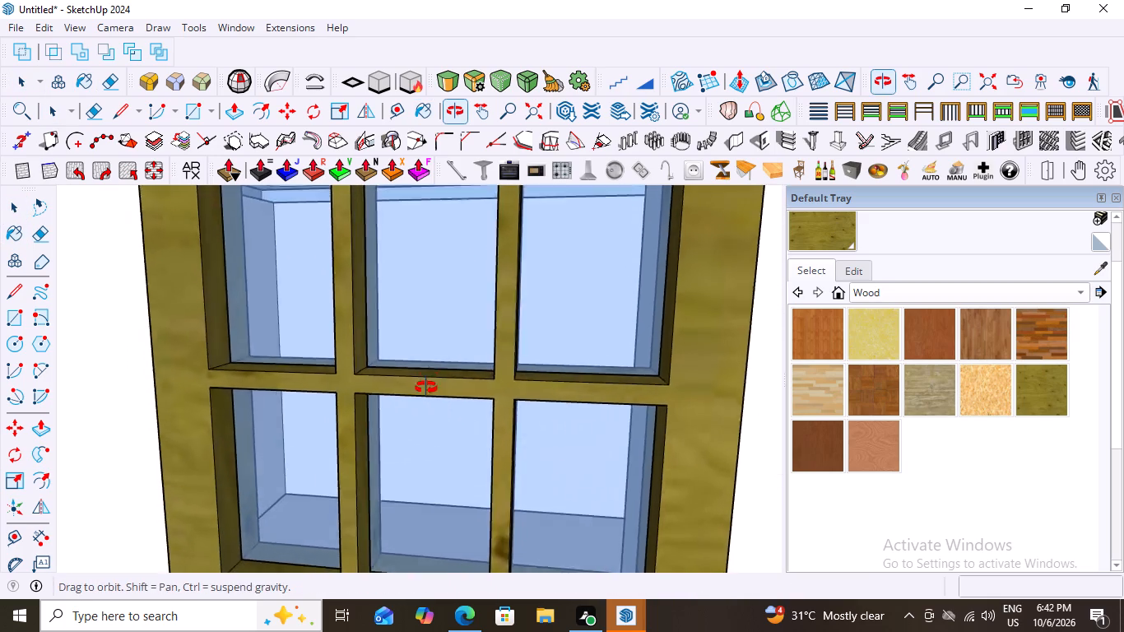
middle_drag(426, 388, 556, 415)
scroll(462, 383, down, 4)
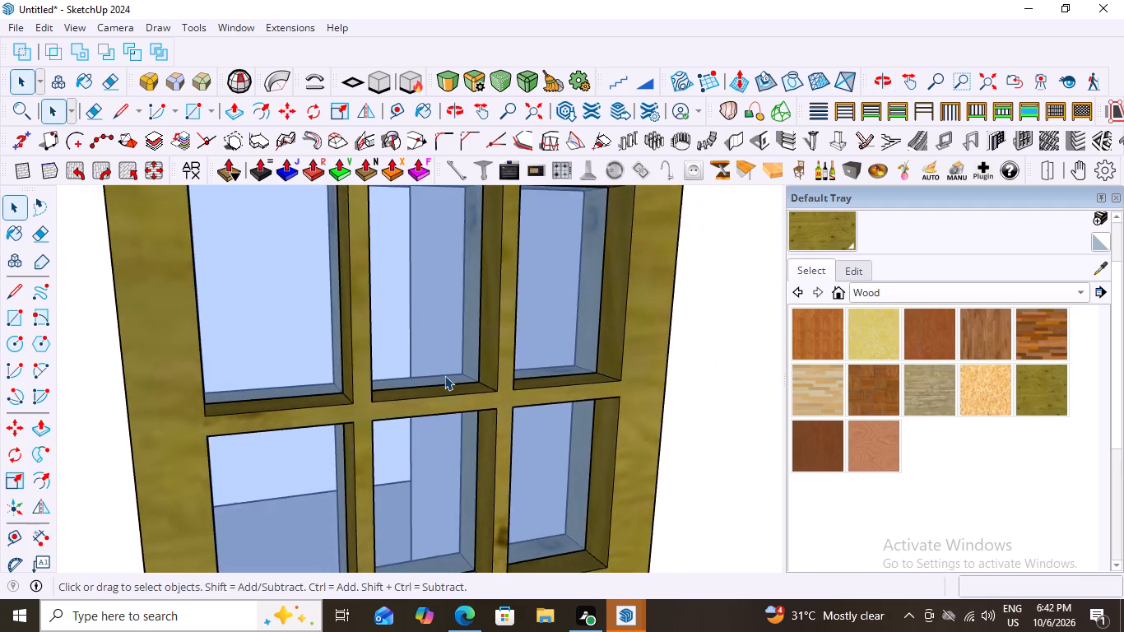
scroll(444, 375, down, 14)
middle_drag(434, 439, 324, 424)
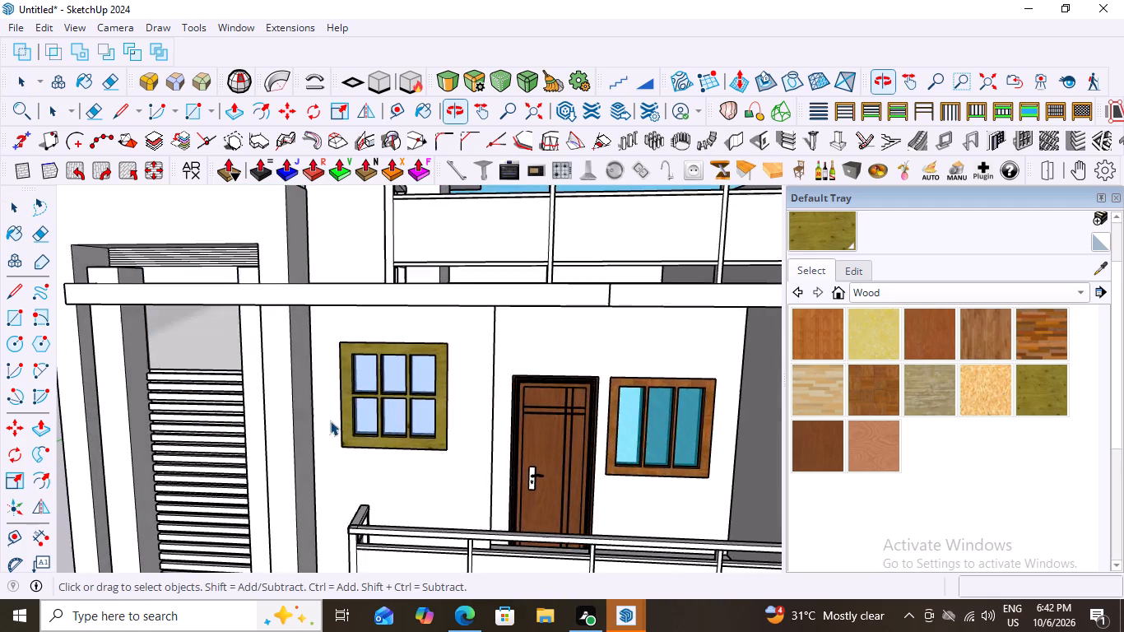
scroll(418, 402, down, 8)
Open the paned window for editing with its glass panes selected, and bring up the list of material collections.
scroll(427, 383, up, 13)
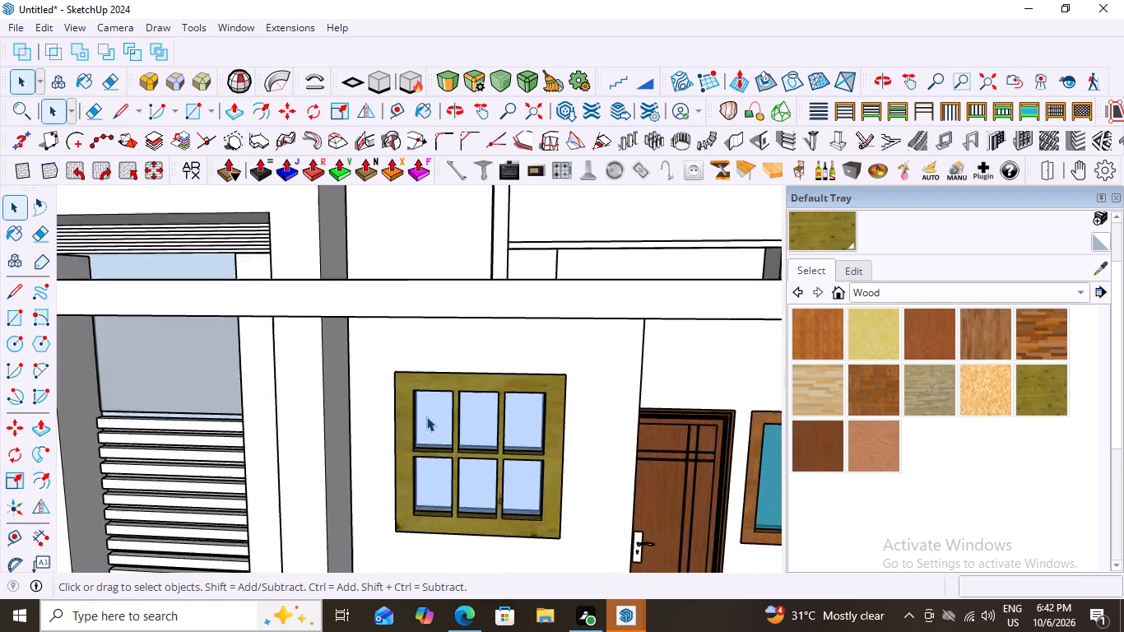
scroll(426, 416, up, 4)
click(429, 416)
double_click(429, 416)
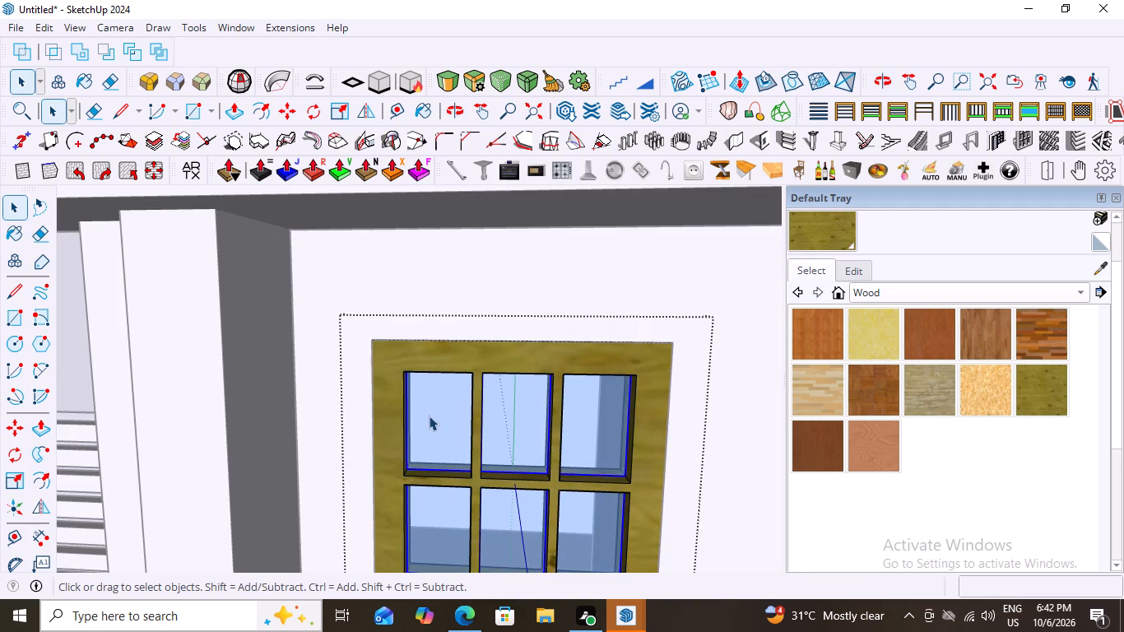
scroll(473, 392, down, 7)
click(1080, 293)
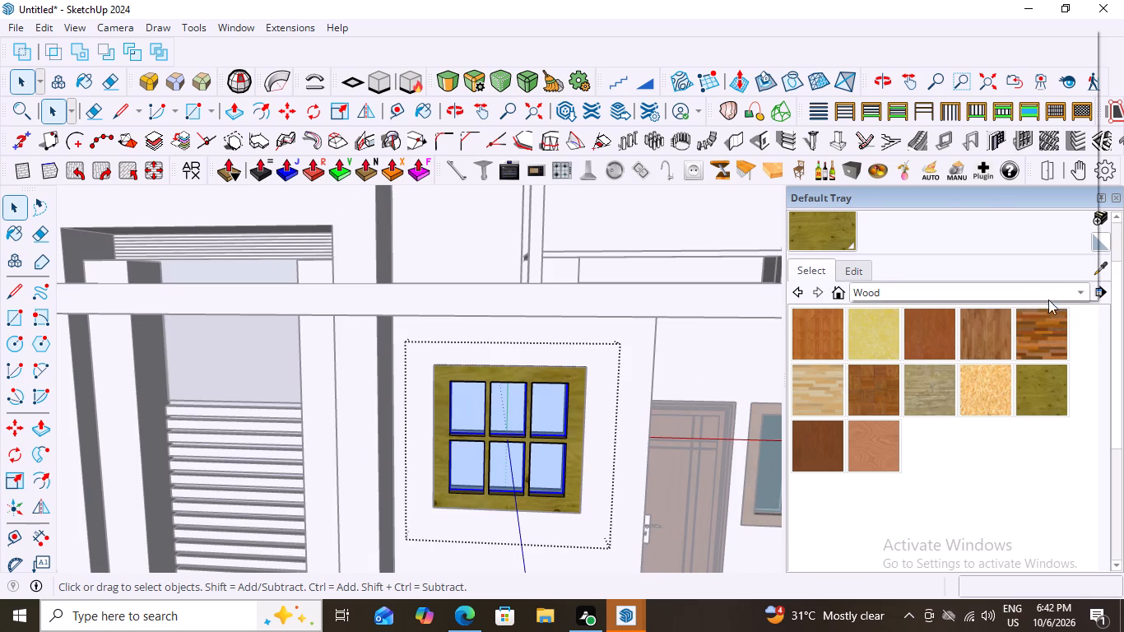
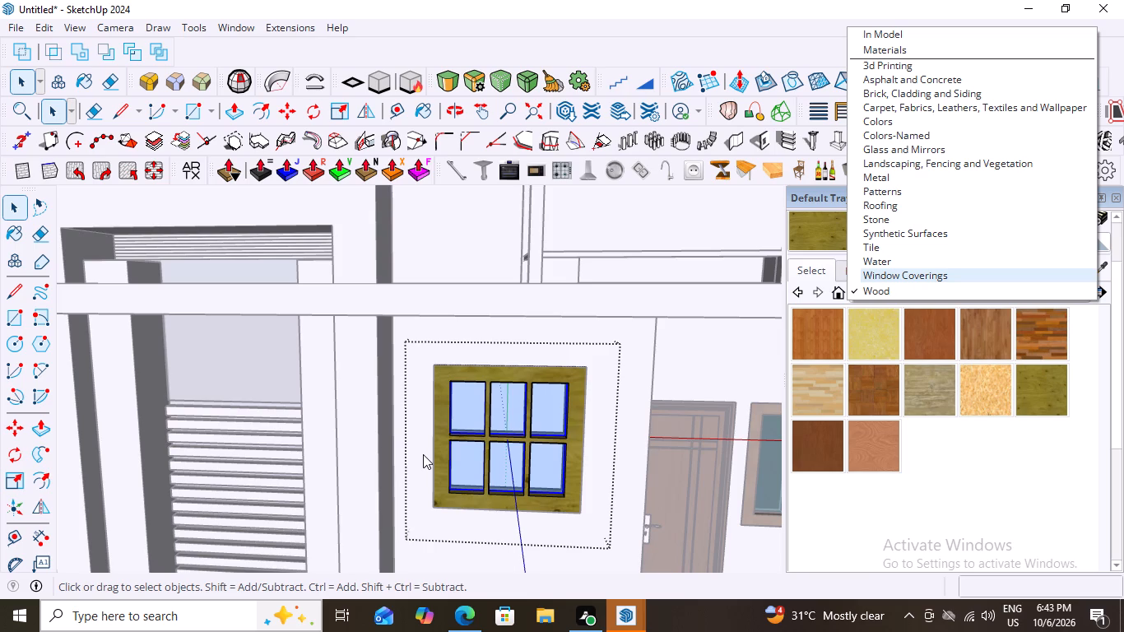
Paint the paned window's six selected panes with the bright cyan translucent glass from the Glass and Mirrors collection.
scroll(516, 407, down, 4)
scroll(457, 486, down, 5)
click(888, 151)
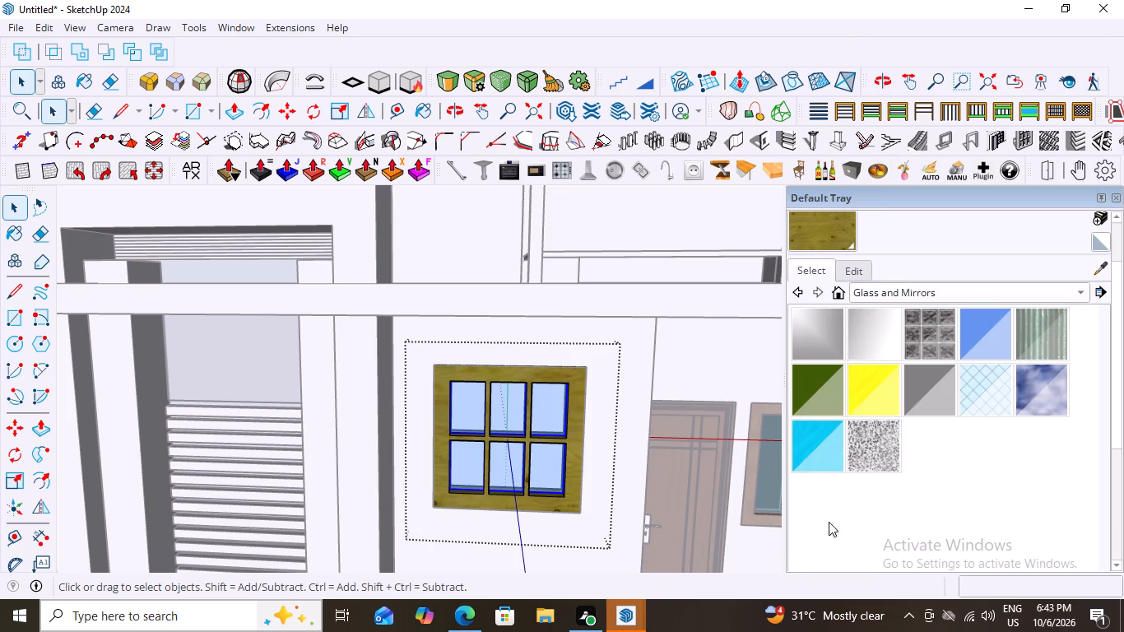
click(833, 444)
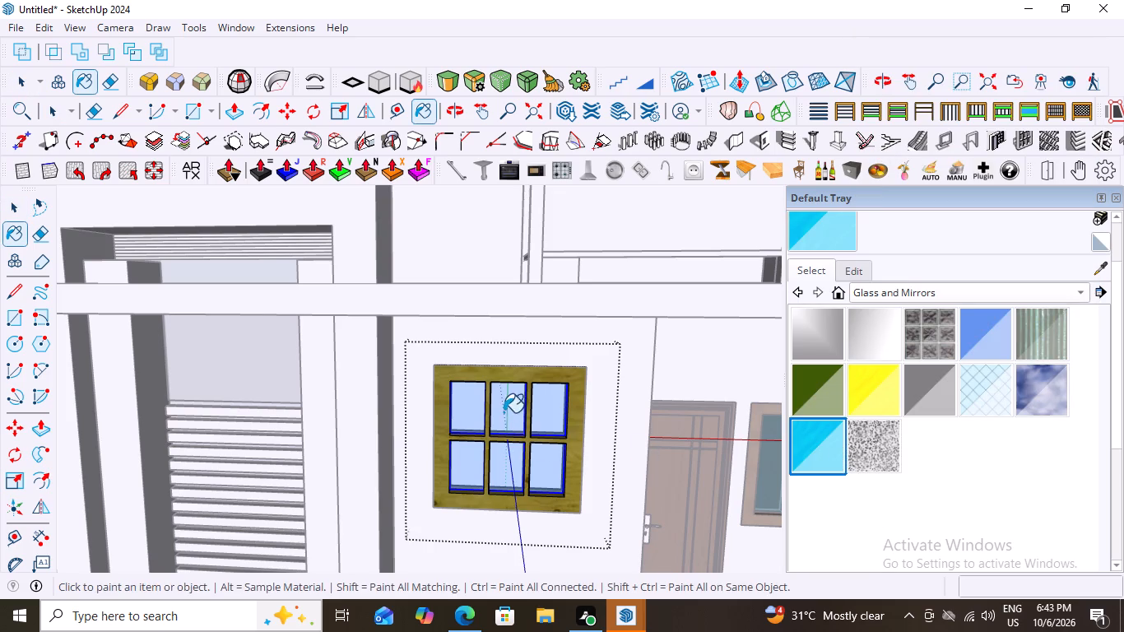
click(504, 412)
scroll(746, 481, down, 3)
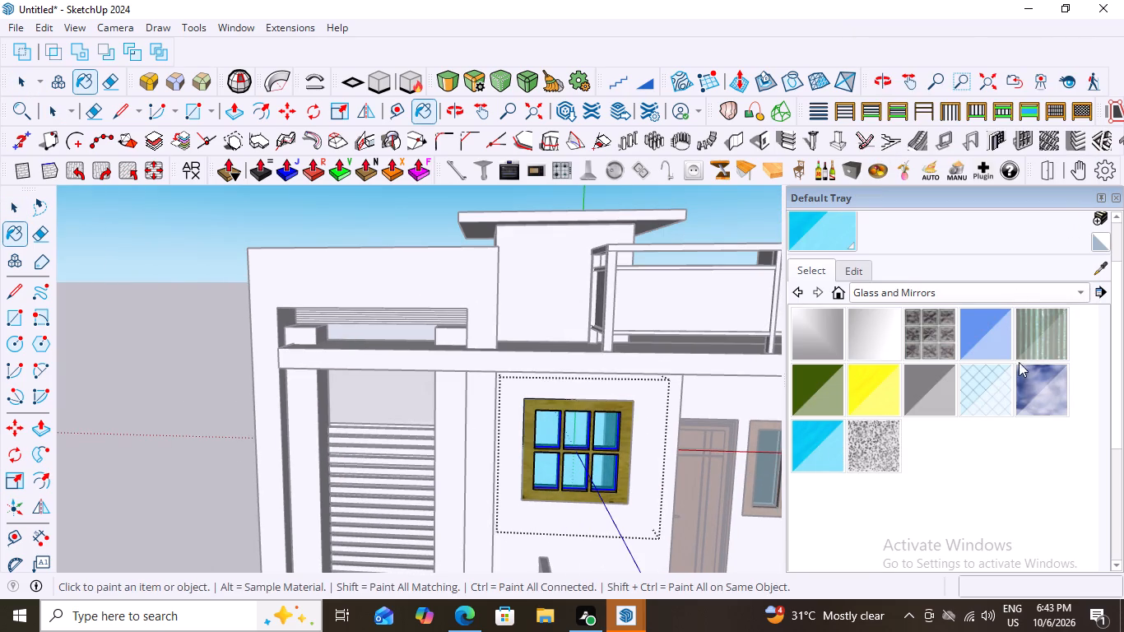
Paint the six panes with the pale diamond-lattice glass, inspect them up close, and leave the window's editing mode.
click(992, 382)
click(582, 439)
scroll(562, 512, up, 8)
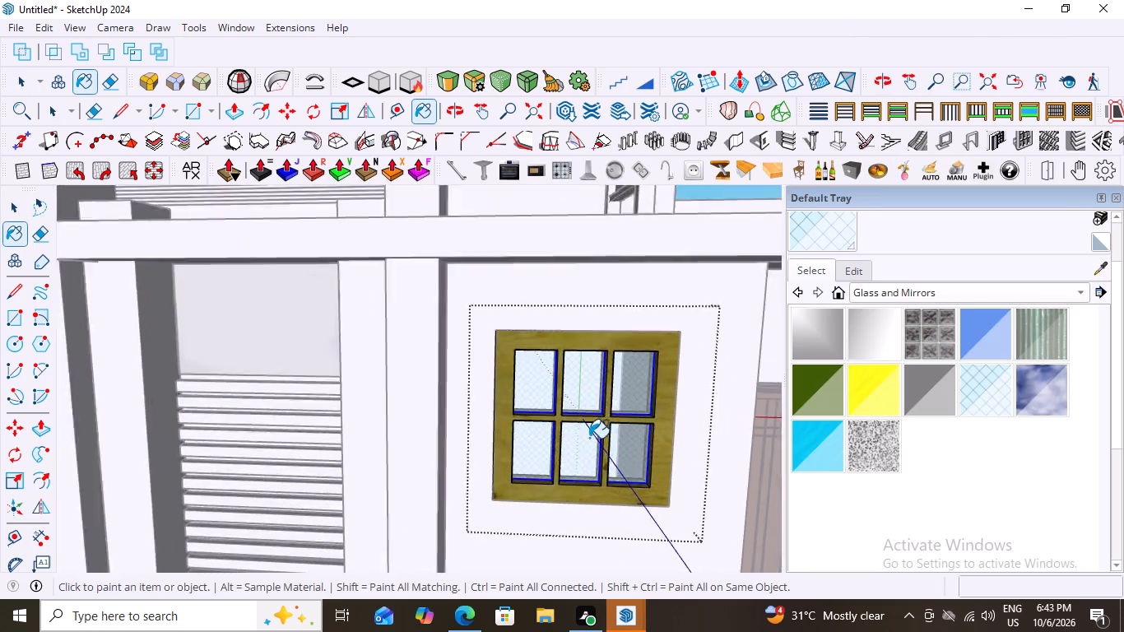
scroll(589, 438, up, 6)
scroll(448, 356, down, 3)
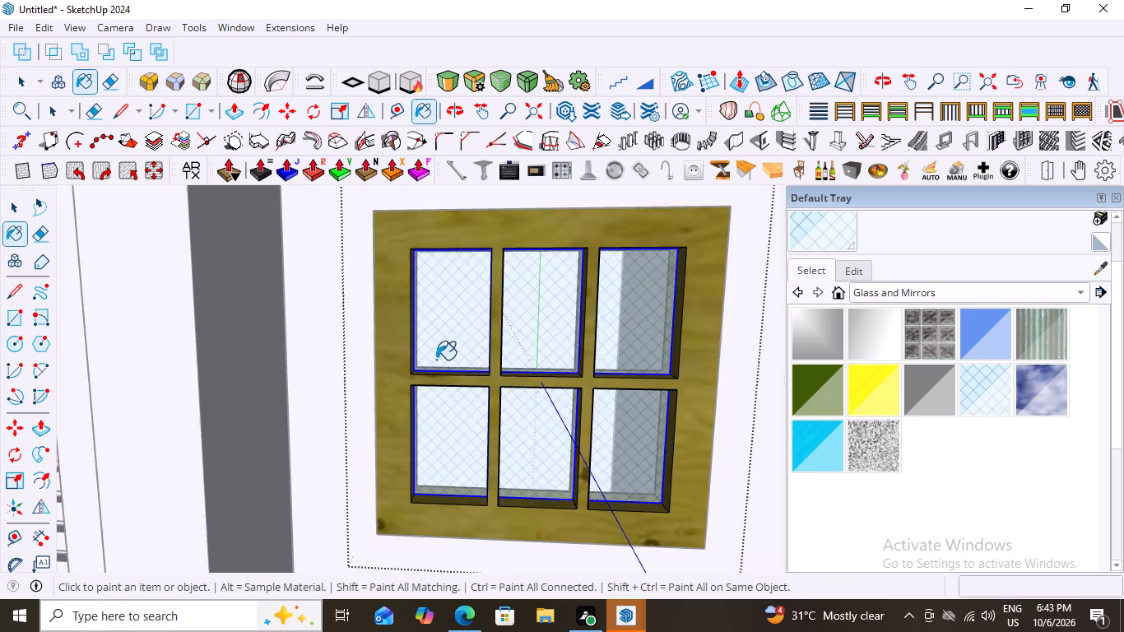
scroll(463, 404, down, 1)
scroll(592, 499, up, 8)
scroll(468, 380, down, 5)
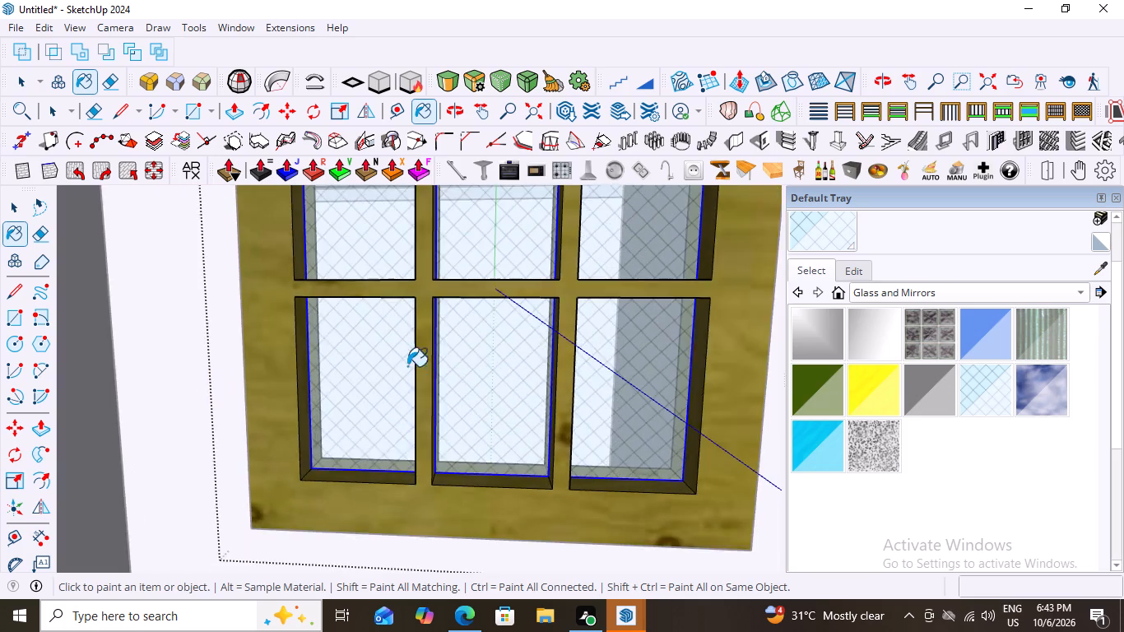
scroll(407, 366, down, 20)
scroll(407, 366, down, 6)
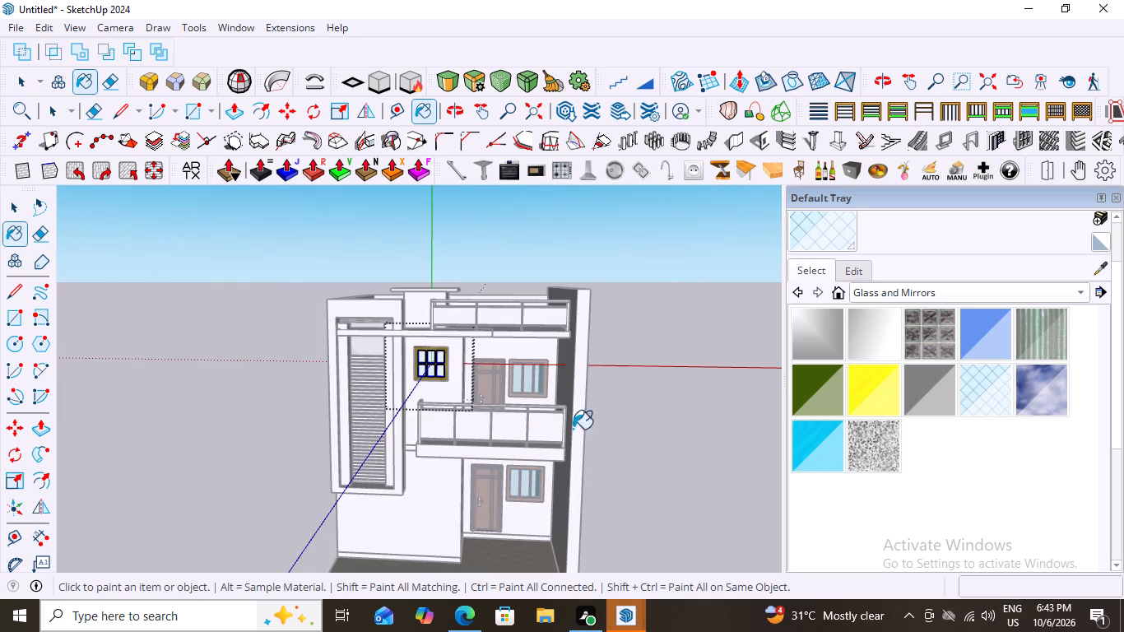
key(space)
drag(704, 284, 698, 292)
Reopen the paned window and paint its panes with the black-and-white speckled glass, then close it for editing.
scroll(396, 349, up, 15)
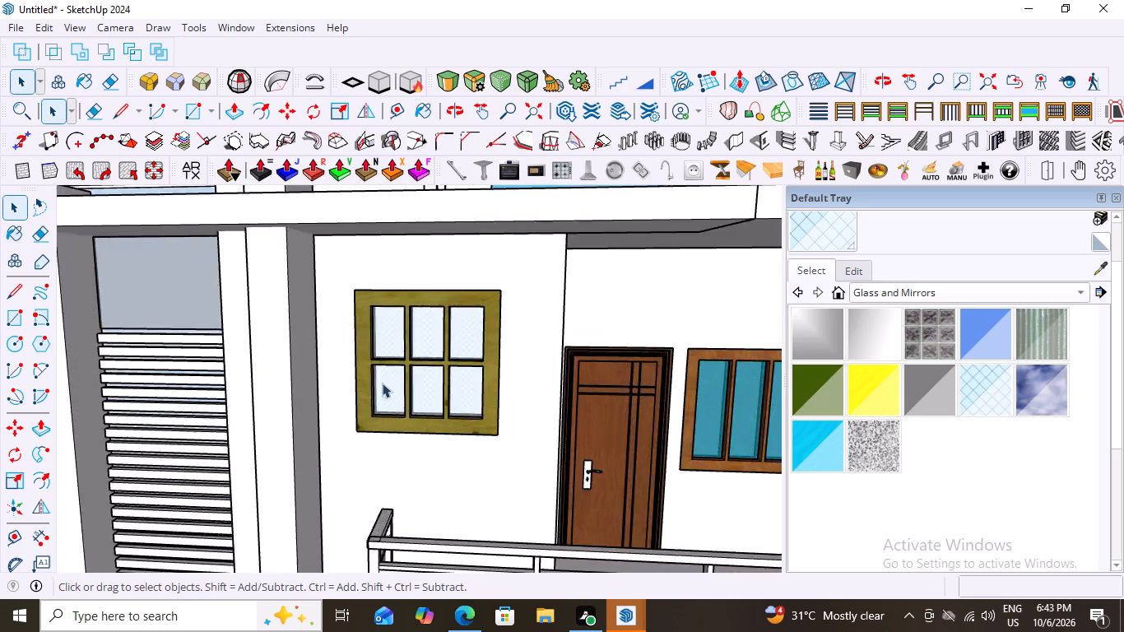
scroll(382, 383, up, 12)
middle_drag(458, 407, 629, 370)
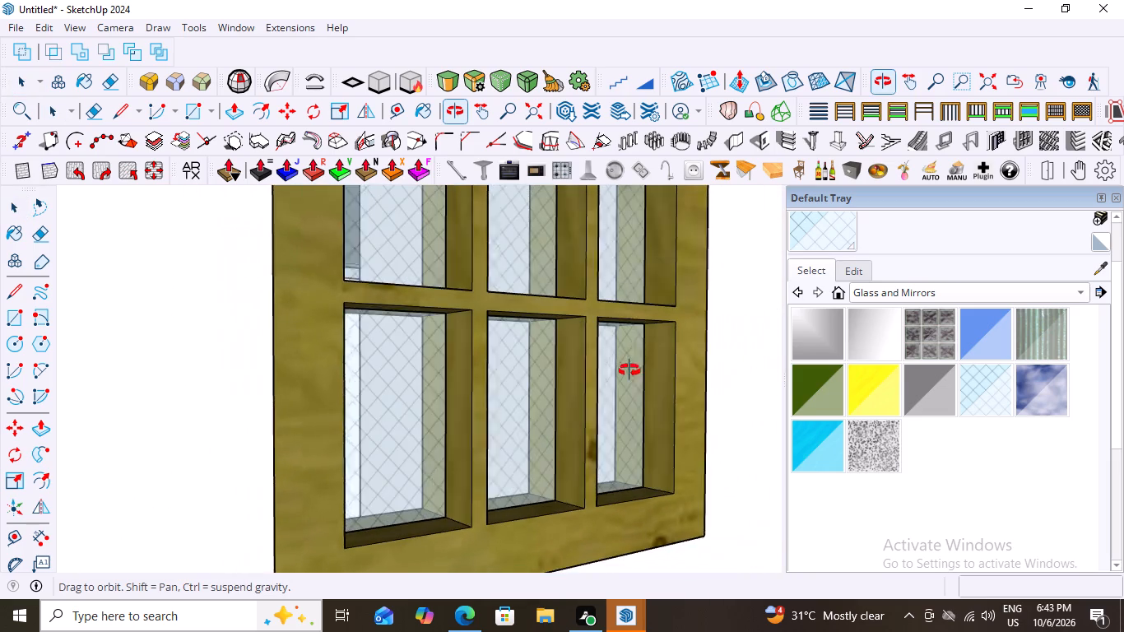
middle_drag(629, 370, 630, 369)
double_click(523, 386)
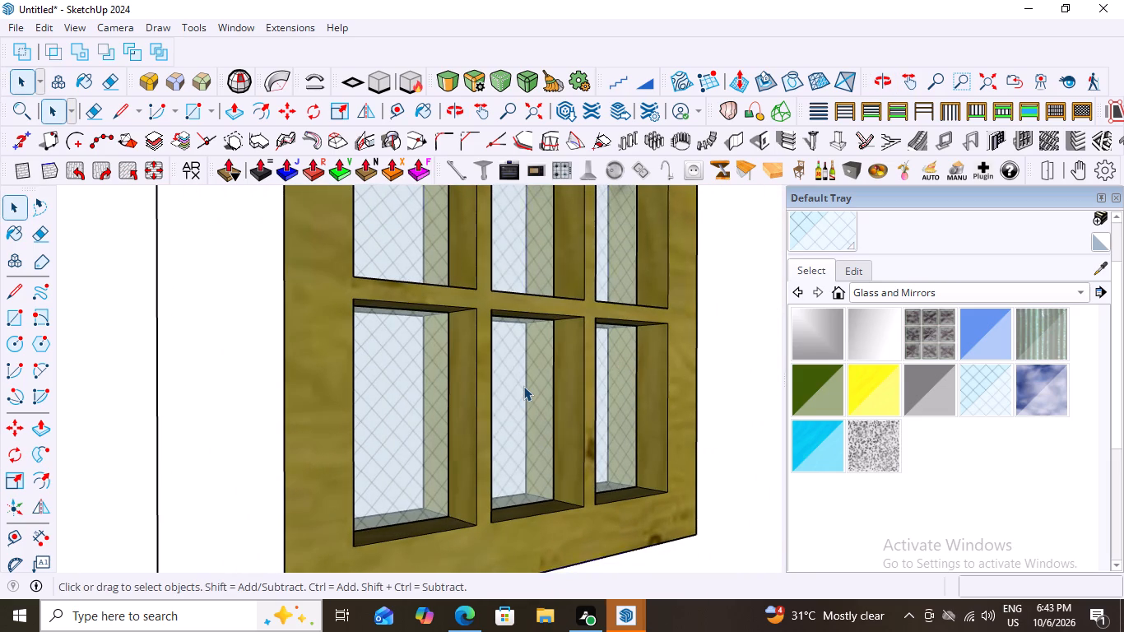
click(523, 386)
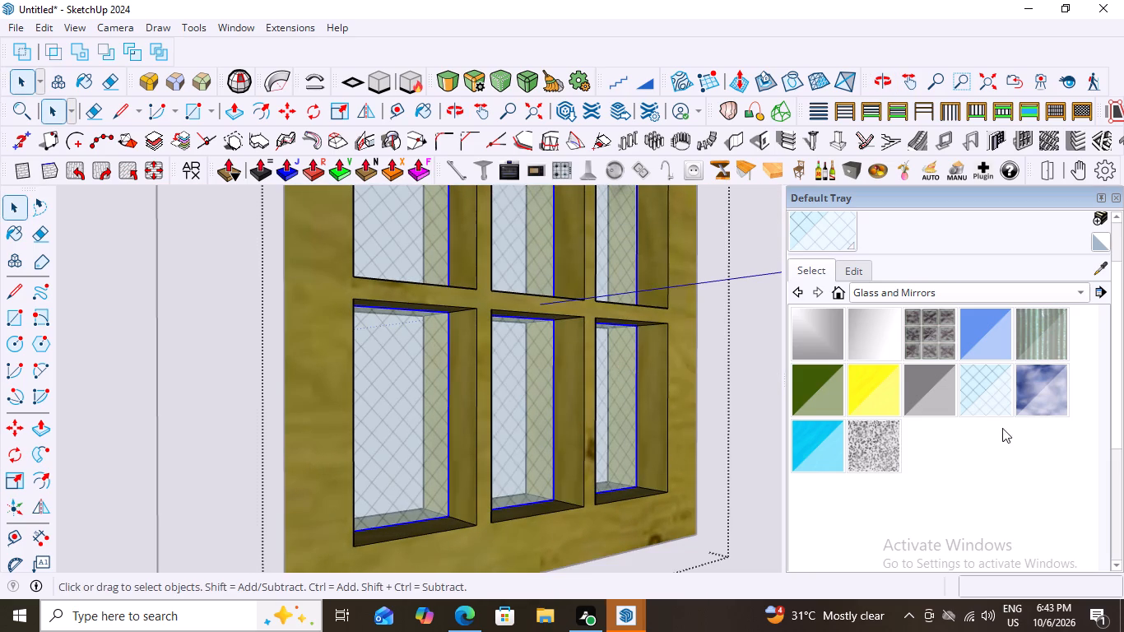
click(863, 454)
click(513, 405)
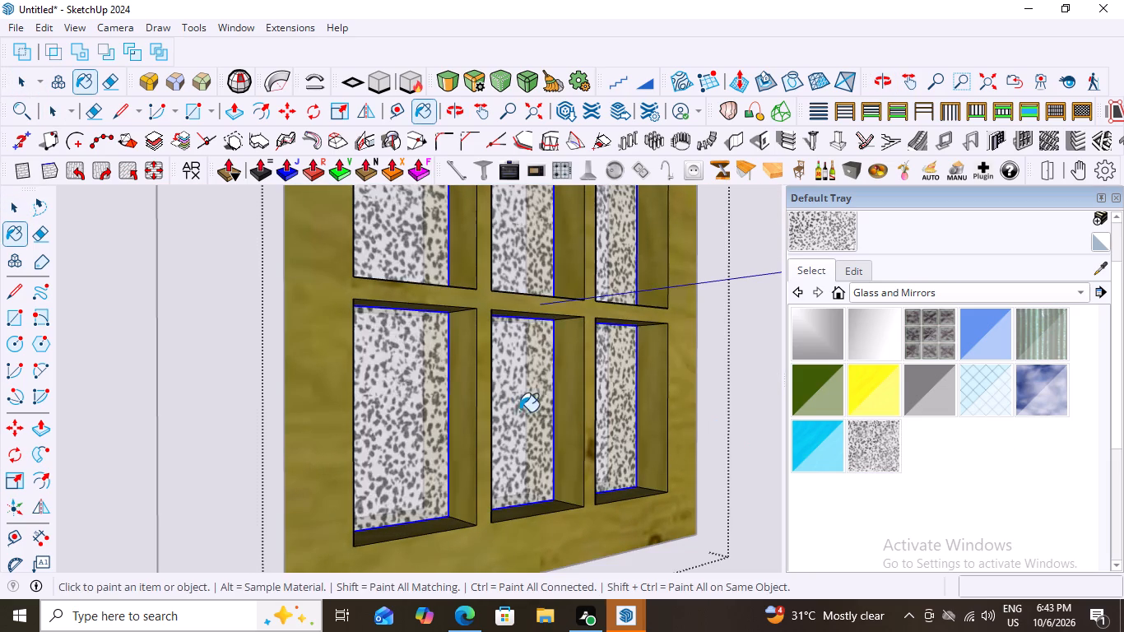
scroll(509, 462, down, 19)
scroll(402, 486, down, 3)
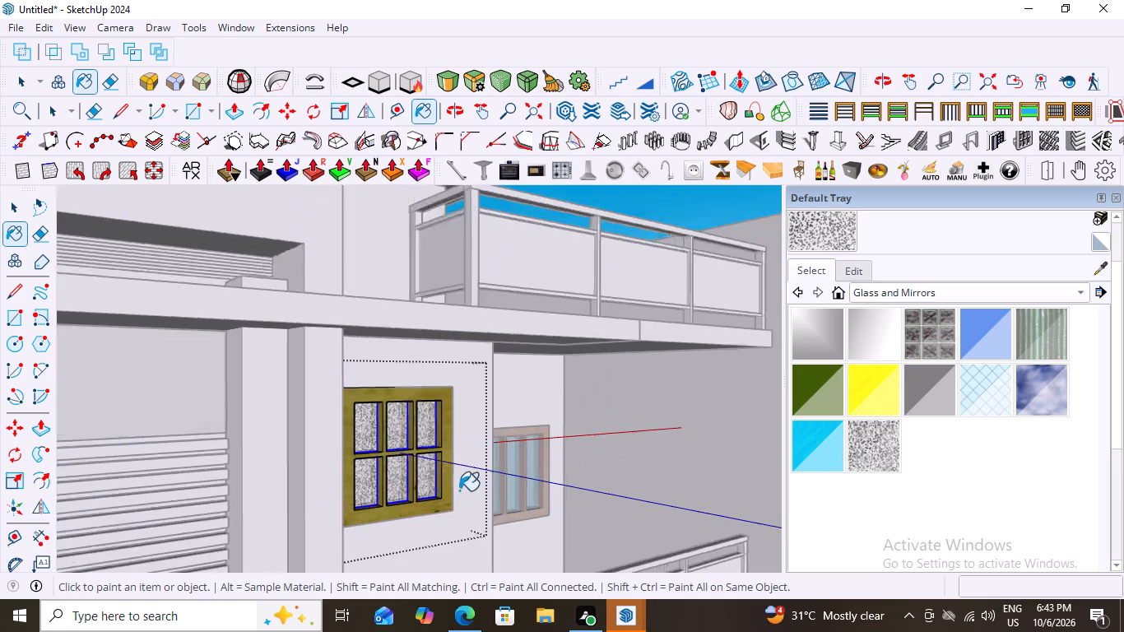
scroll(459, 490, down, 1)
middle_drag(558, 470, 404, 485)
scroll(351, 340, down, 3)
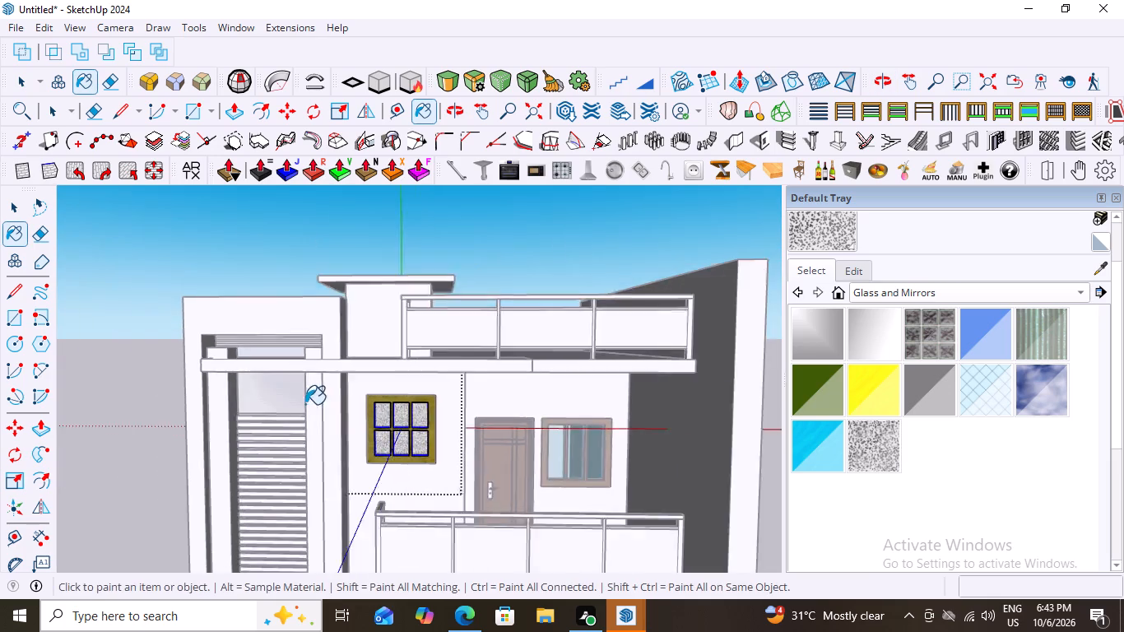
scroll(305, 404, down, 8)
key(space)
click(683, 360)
Examine the speckled window panes up close and from several angles against the facade's door, railings and other window.
scroll(253, 450, up, 2)
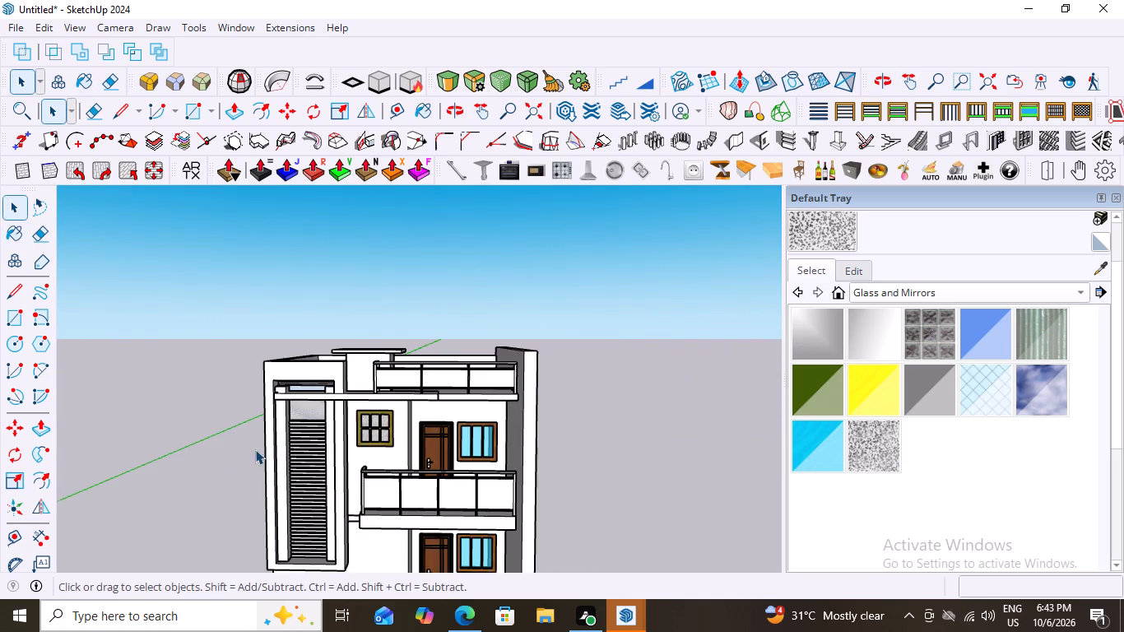
scroll(255, 449, up, 20)
scroll(255, 449, up, 10)
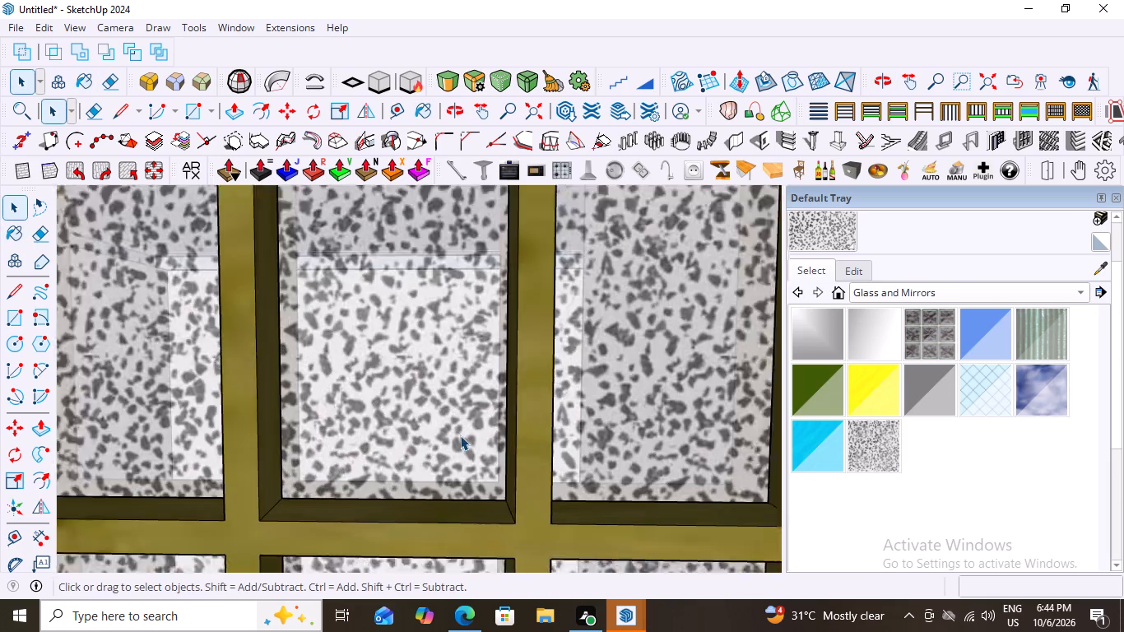
scroll(460, 435, up, 1)
scroll(460, 435, down, 20)
scroll(460, 435, down, 3)
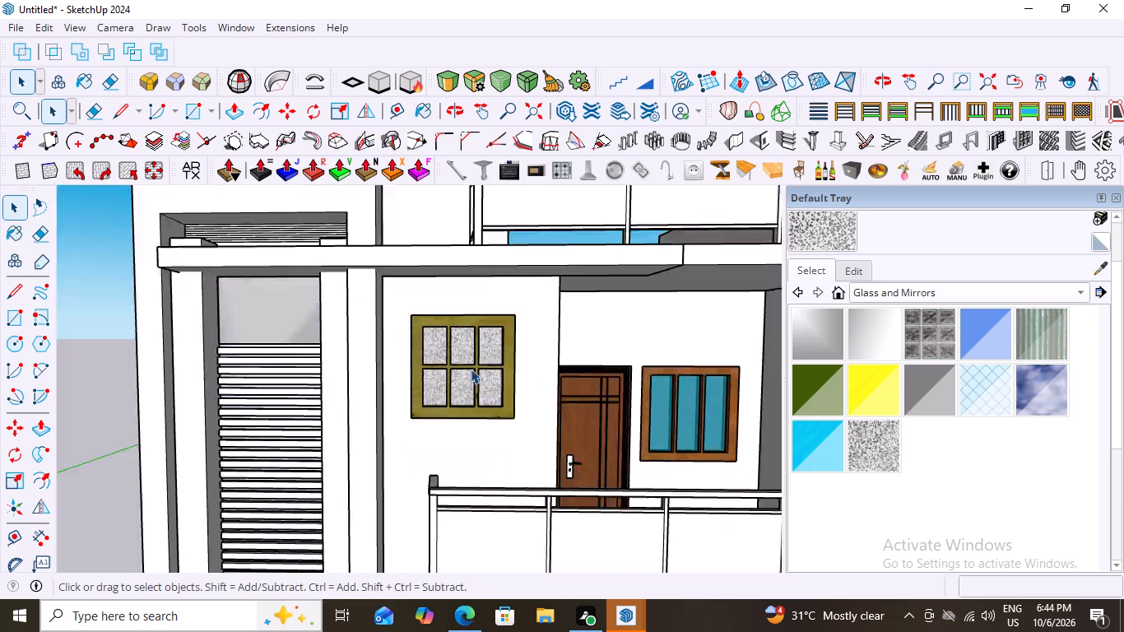
scroll(471, 369, down, 11)
middle_drag(543, 404, 416, 421)
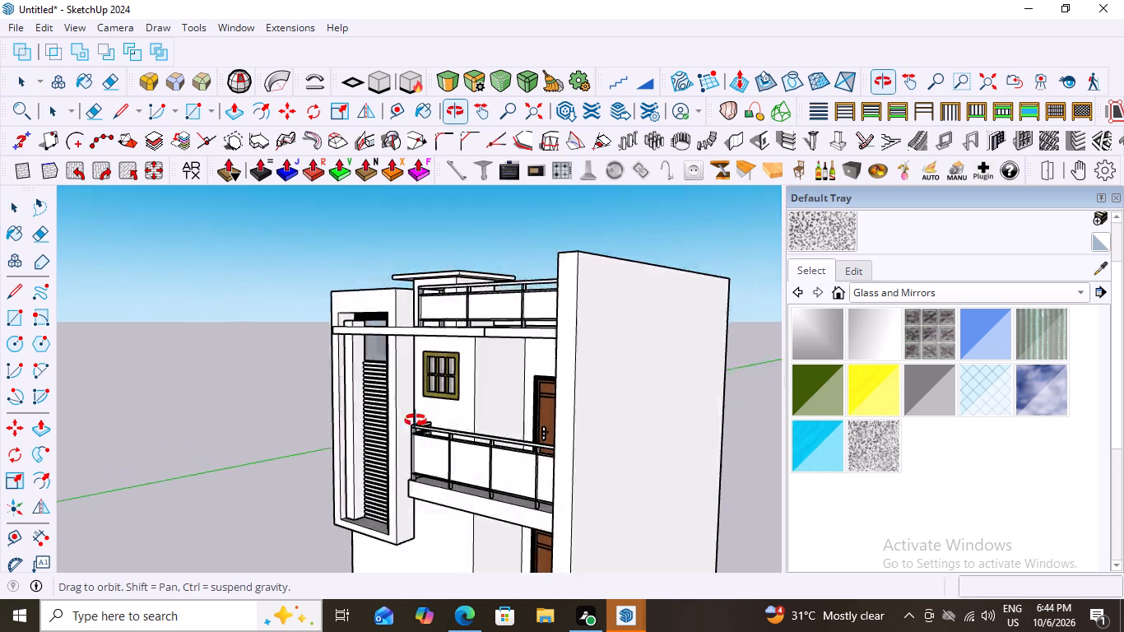
middle_drag(416, 421, 549, 411)
scroll(473, 369, up, 16)
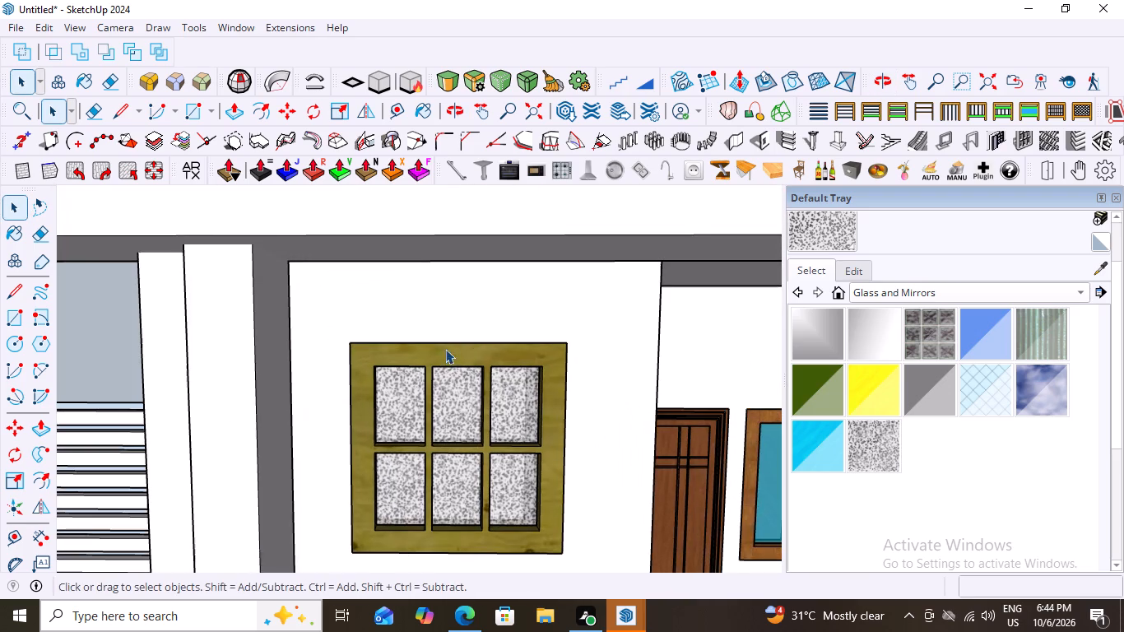
Reopen the paned window for editing, select its glass panes, and paint them with the bright cyan translucent glass.
double_click(448, 400)
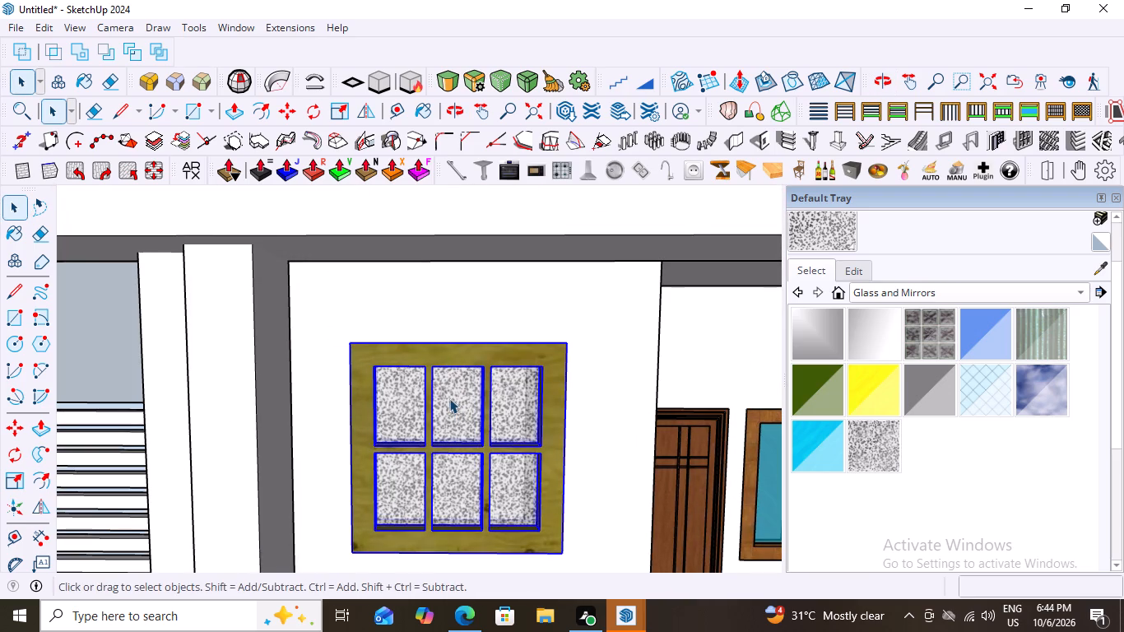
click(449, 398)
double_click(449, 398)
click(449, 398)
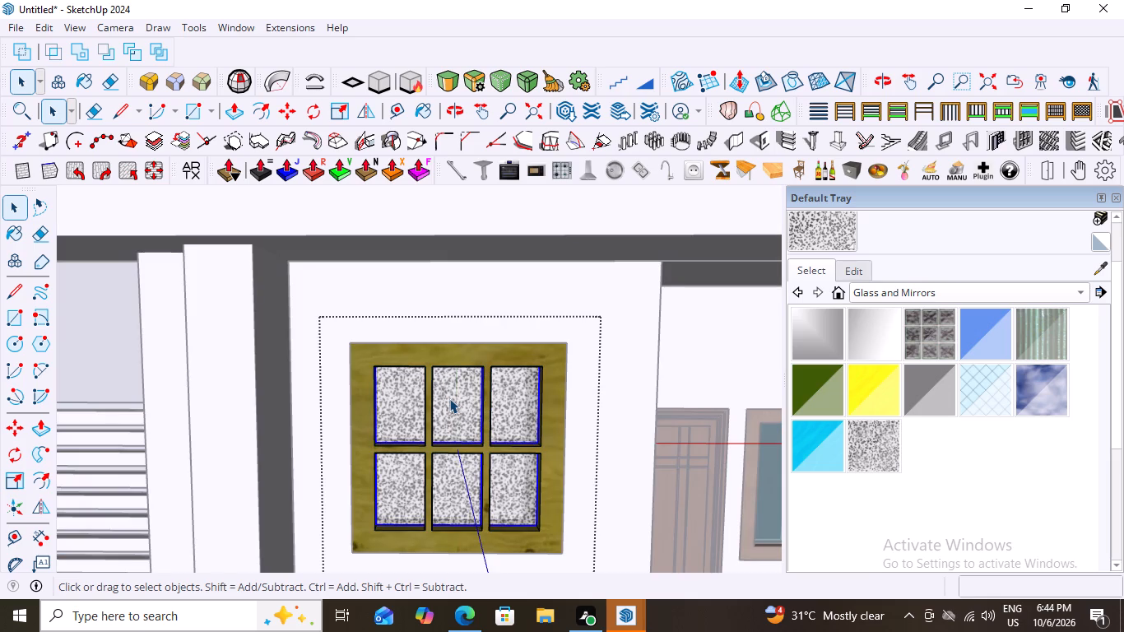
scroll(940, 477, up, 1)
click(805, 438)
click(469, 425)
scroll(457, 466, down, 4)
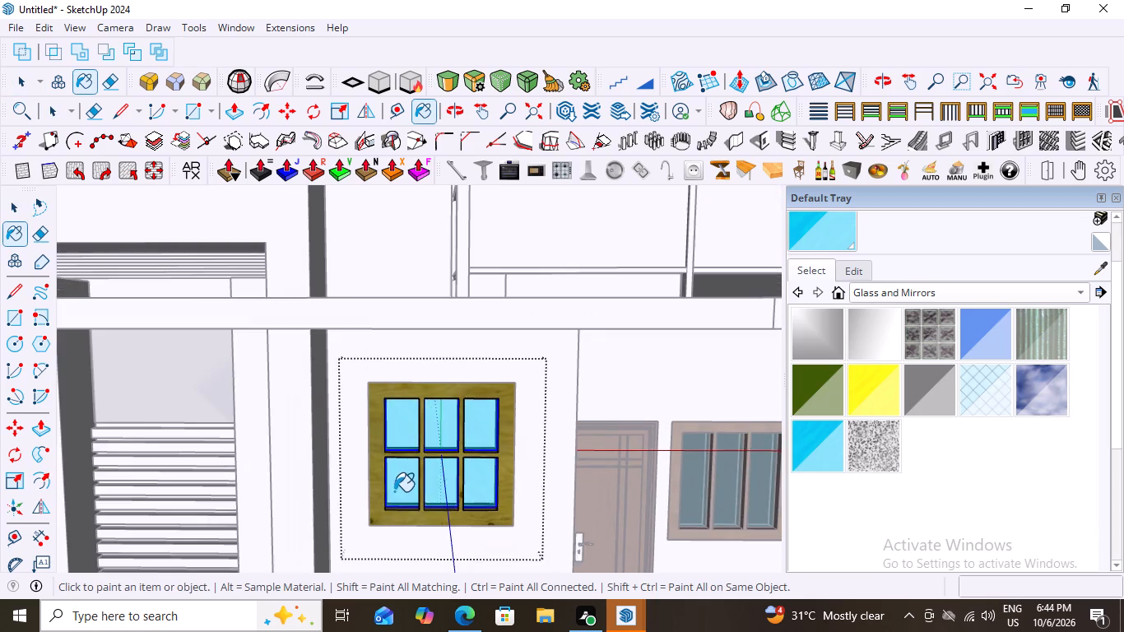
scroll(394, 490, down, 2)
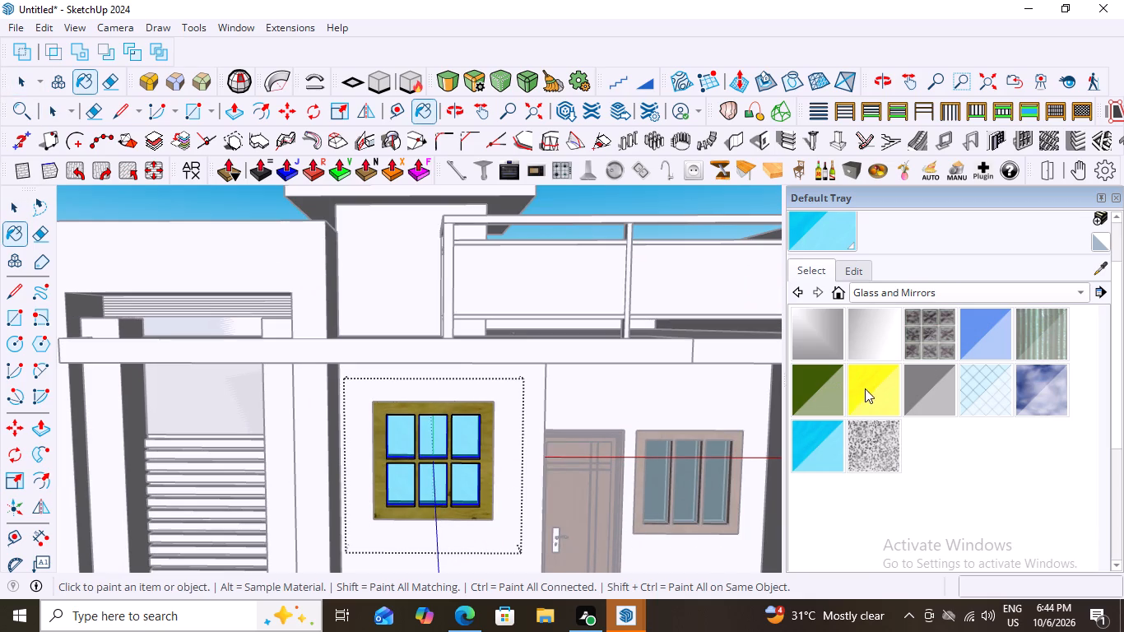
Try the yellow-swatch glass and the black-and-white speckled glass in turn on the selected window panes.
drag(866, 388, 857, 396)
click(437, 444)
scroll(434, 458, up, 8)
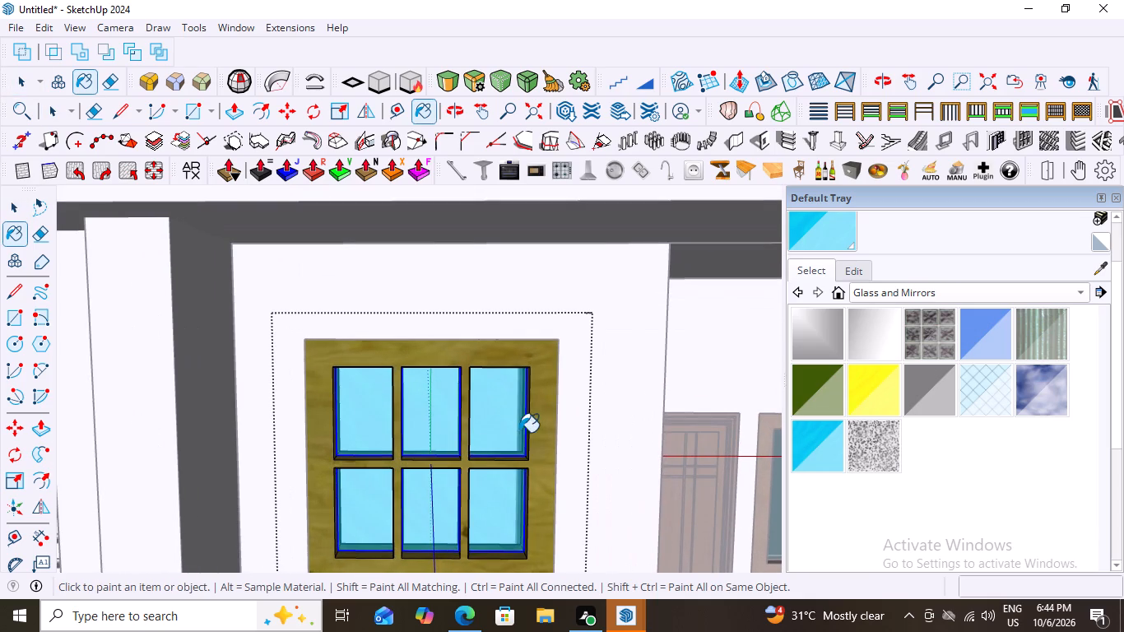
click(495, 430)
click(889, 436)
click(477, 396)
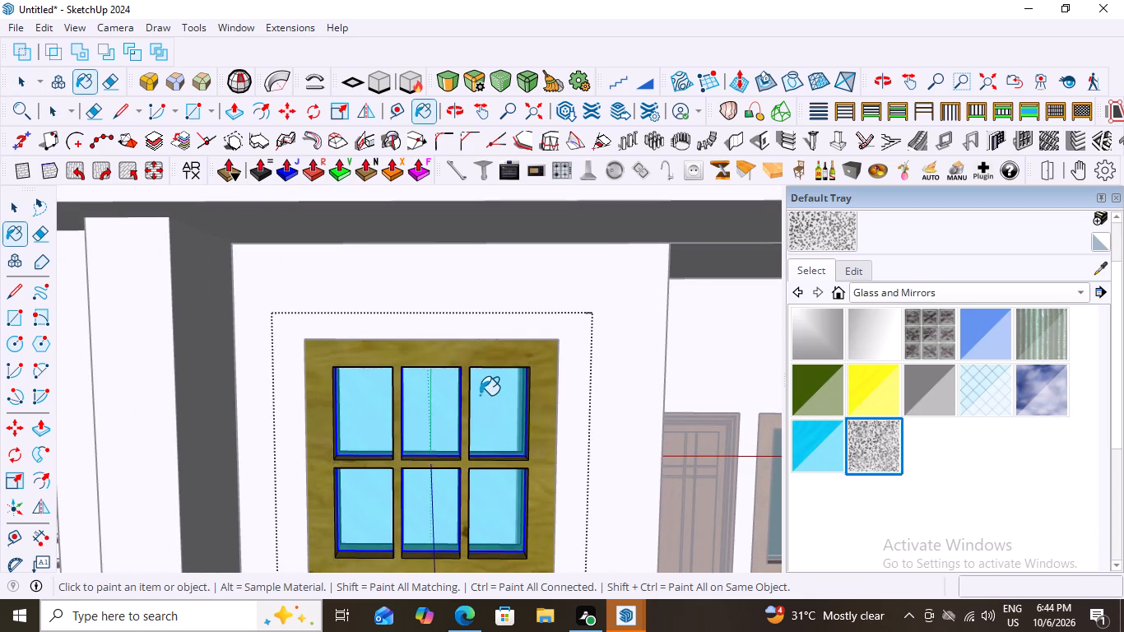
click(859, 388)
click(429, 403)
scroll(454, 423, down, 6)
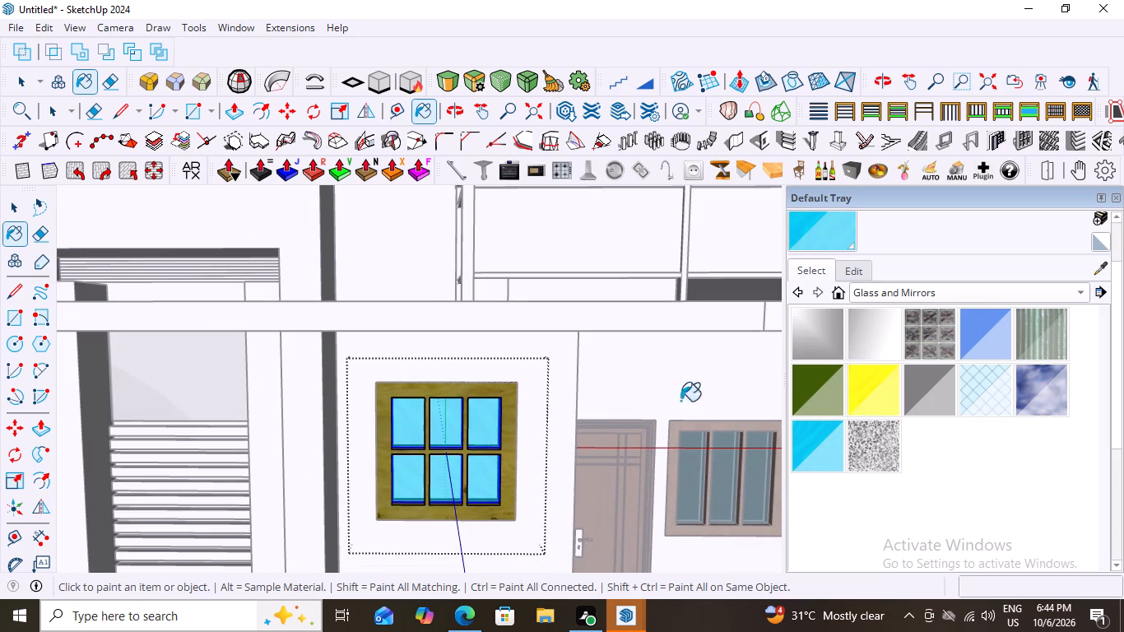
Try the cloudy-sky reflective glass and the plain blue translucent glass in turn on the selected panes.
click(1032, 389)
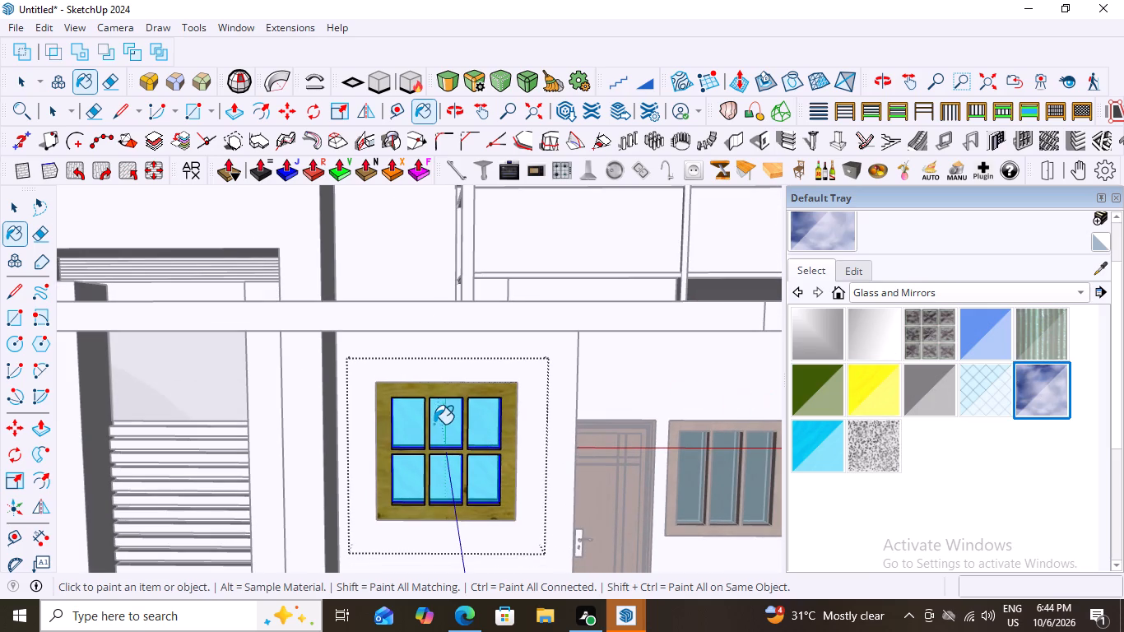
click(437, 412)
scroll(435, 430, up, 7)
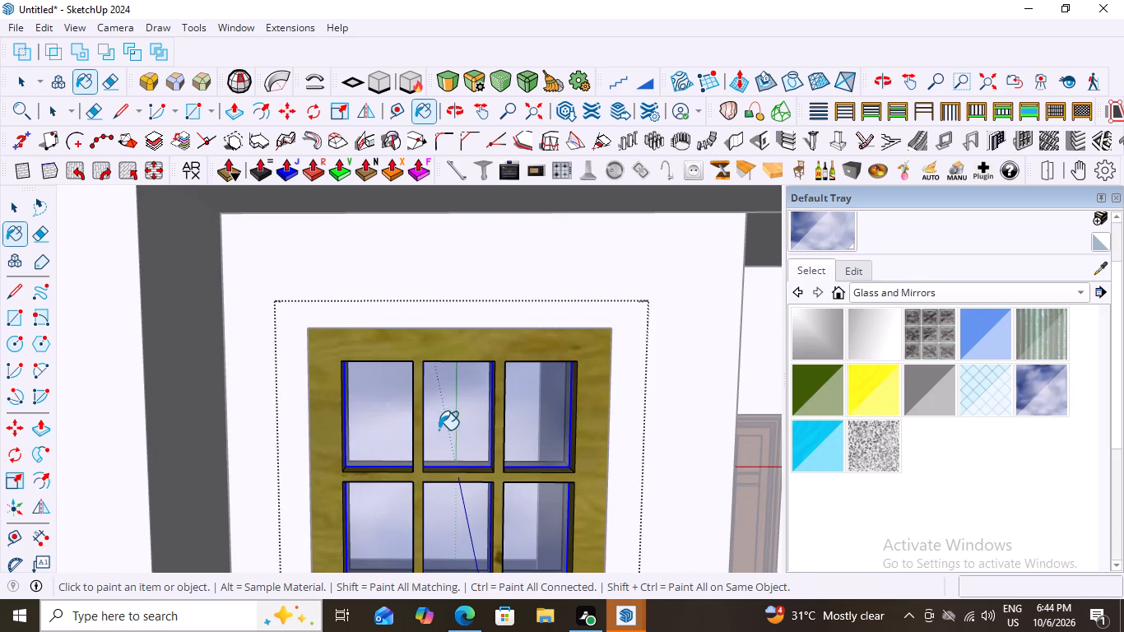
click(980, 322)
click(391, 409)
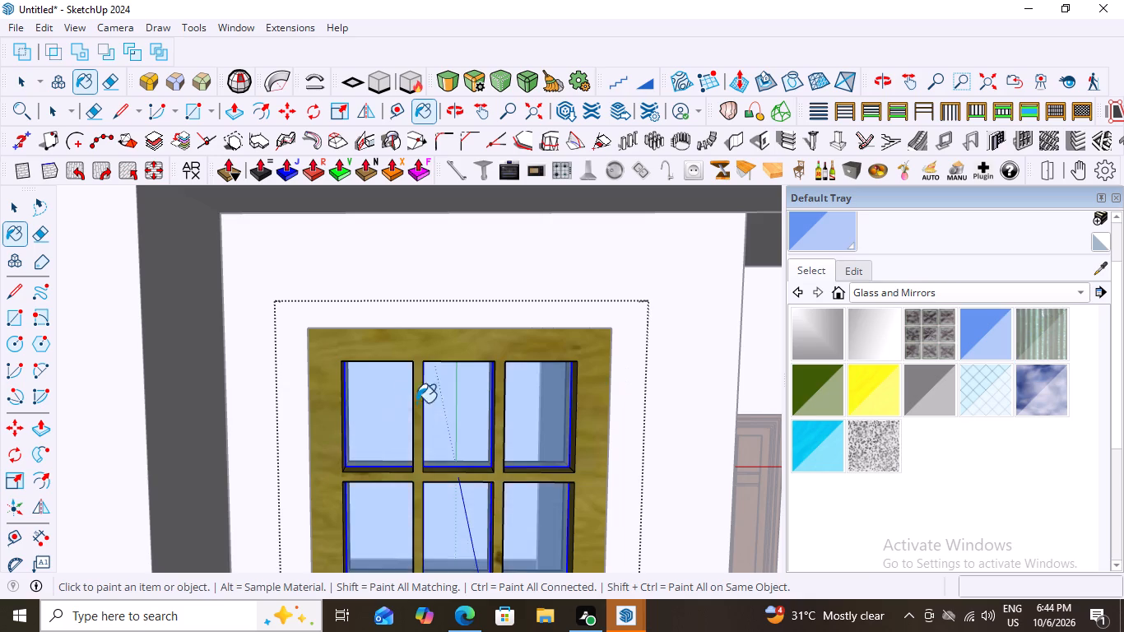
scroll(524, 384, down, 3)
Paint the six panes with the bright cyan translucent glass and leave the window's editing mode.
click(808, 442)
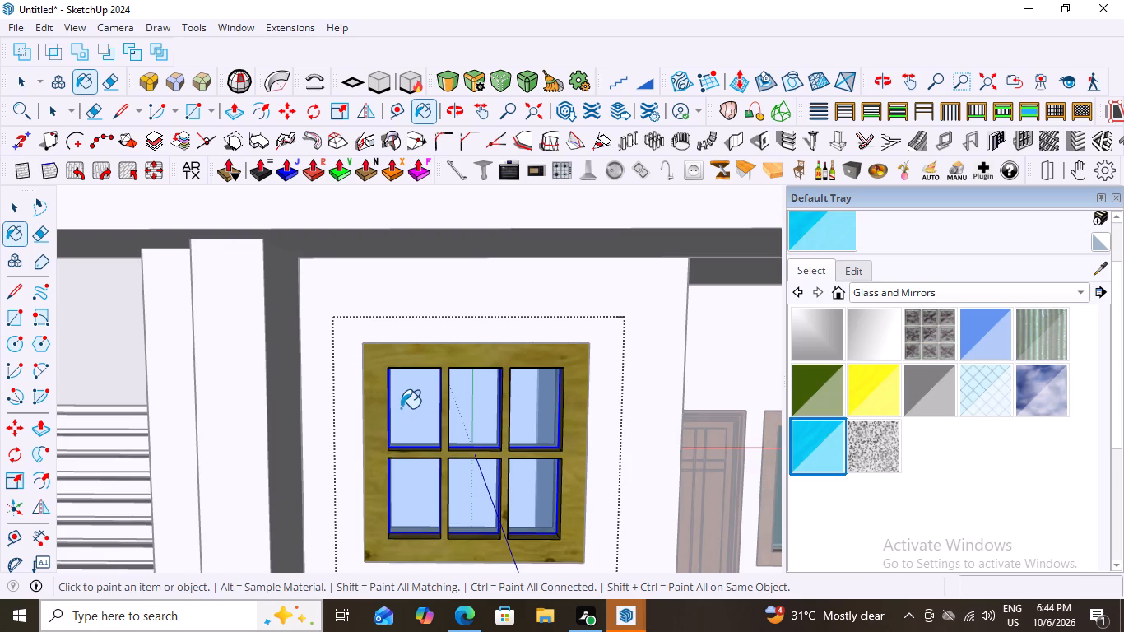
click(401, 408)
scroll(497, 403, down, 19)
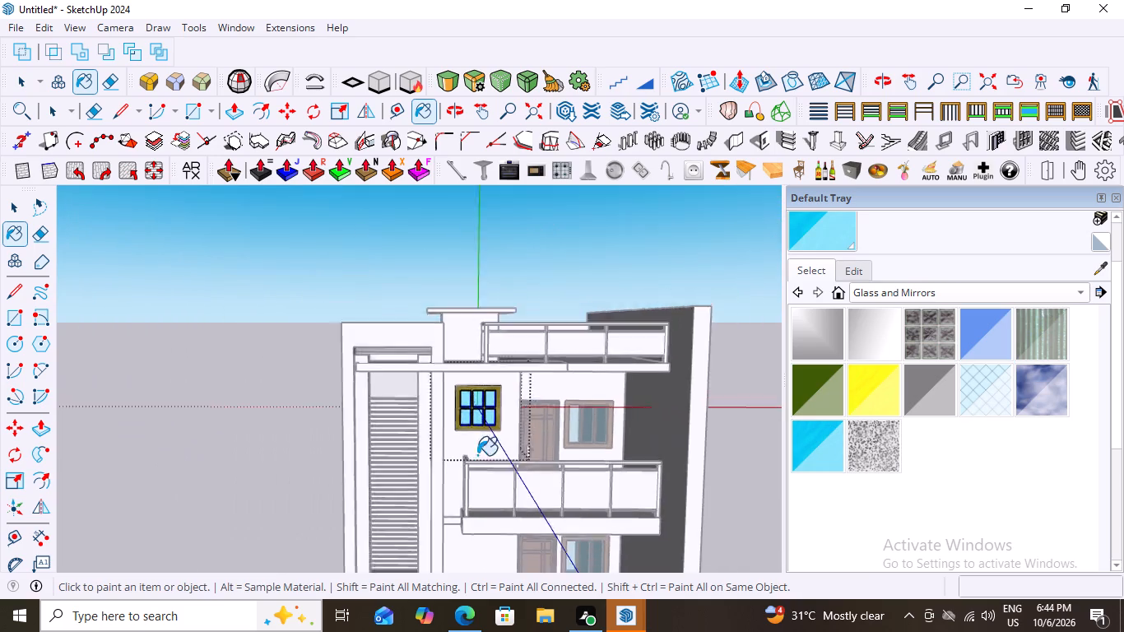
scroll(477, 455, down, 4)
key(space)
click(624, 360)
scroll(404, 415, up, 7)
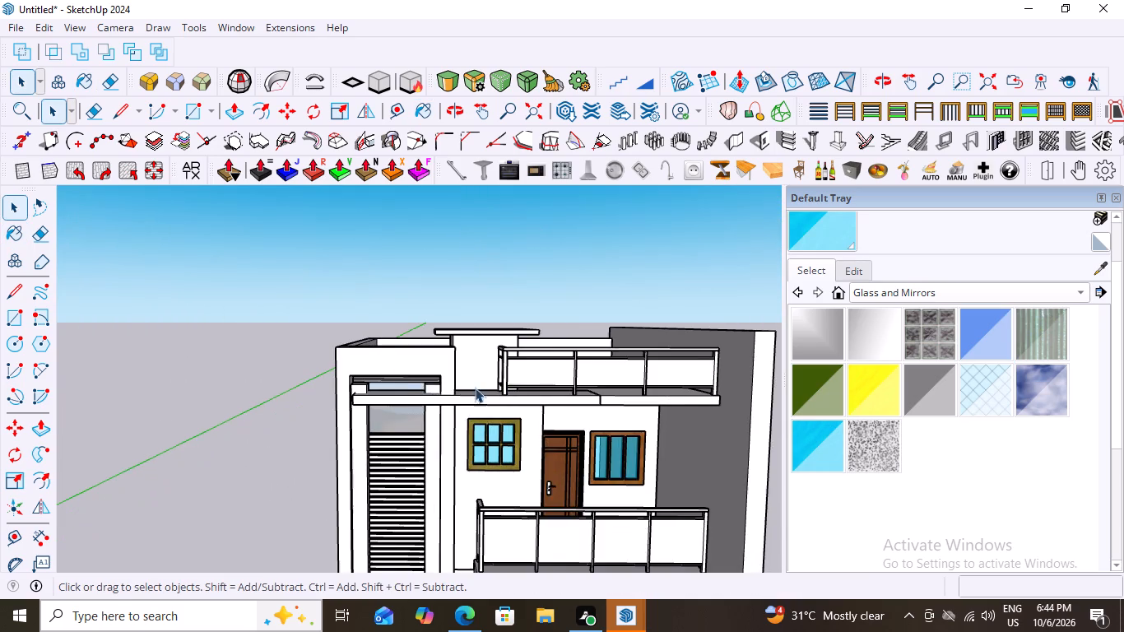
Repaint the frame of the paned window beside the balcony door with the light tan speckled chipboard texture from the Wood materials.
scroll(365, 359, down, 3)
scroll(459, 402, up, 8)
scroll(339, 323, down, 9)
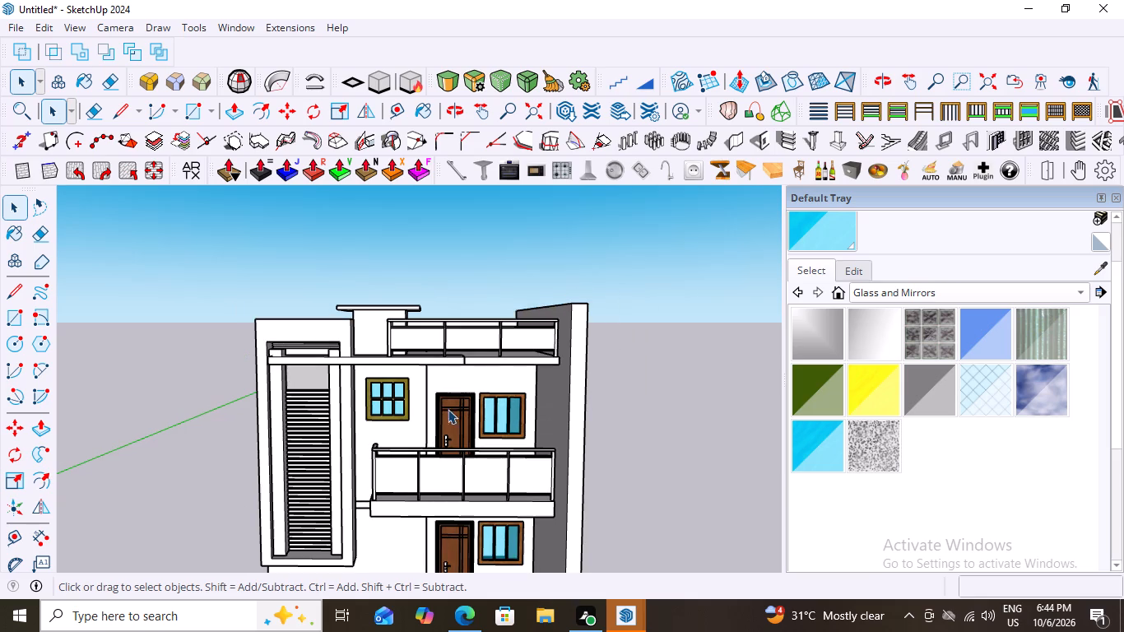
middle_drag(445, 421, 459, 421)
middle_click(381, 411)
scroll(349, 411, up, 2)
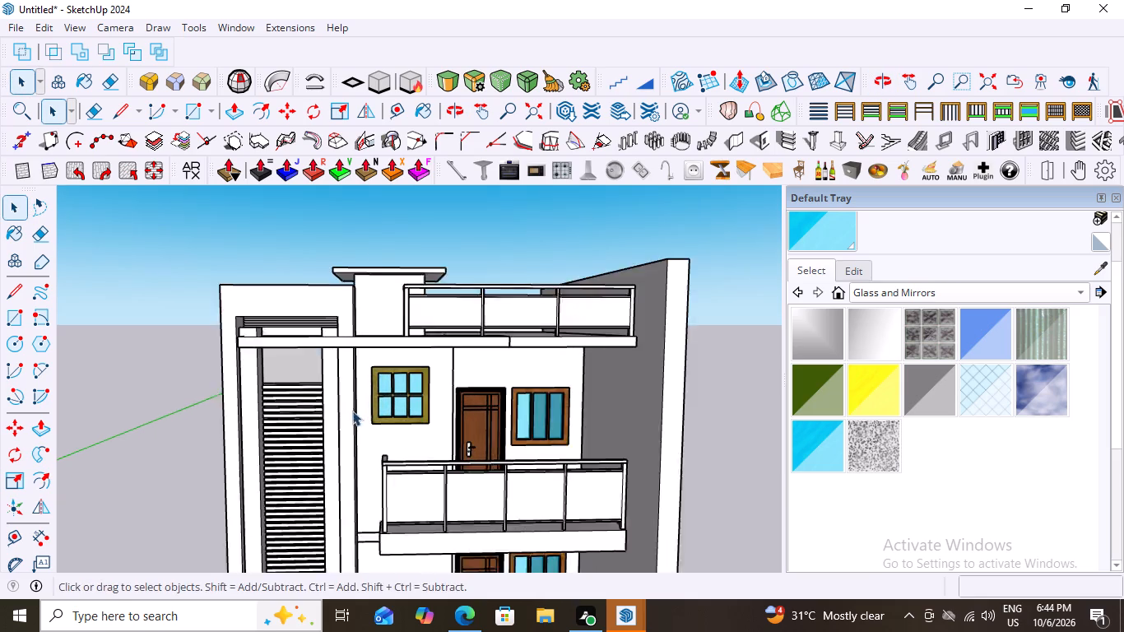
scroll(352, 411, up, 6)
scroll(399, 339, up, 6)
double_click(406, 347)
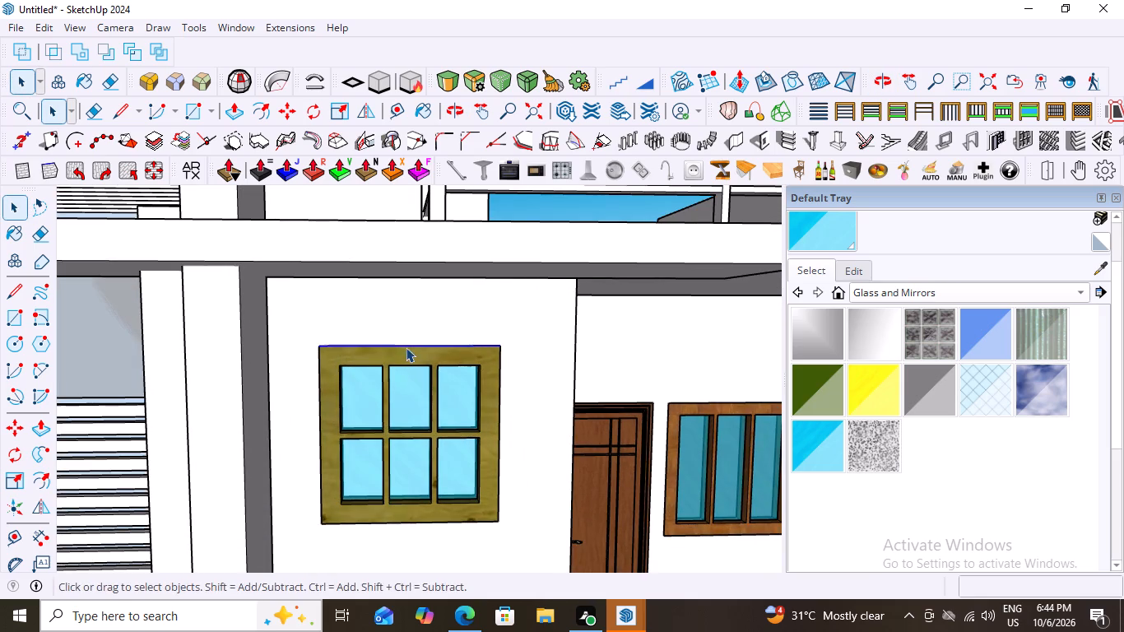
double_click(412, 355)
click(412, 355)
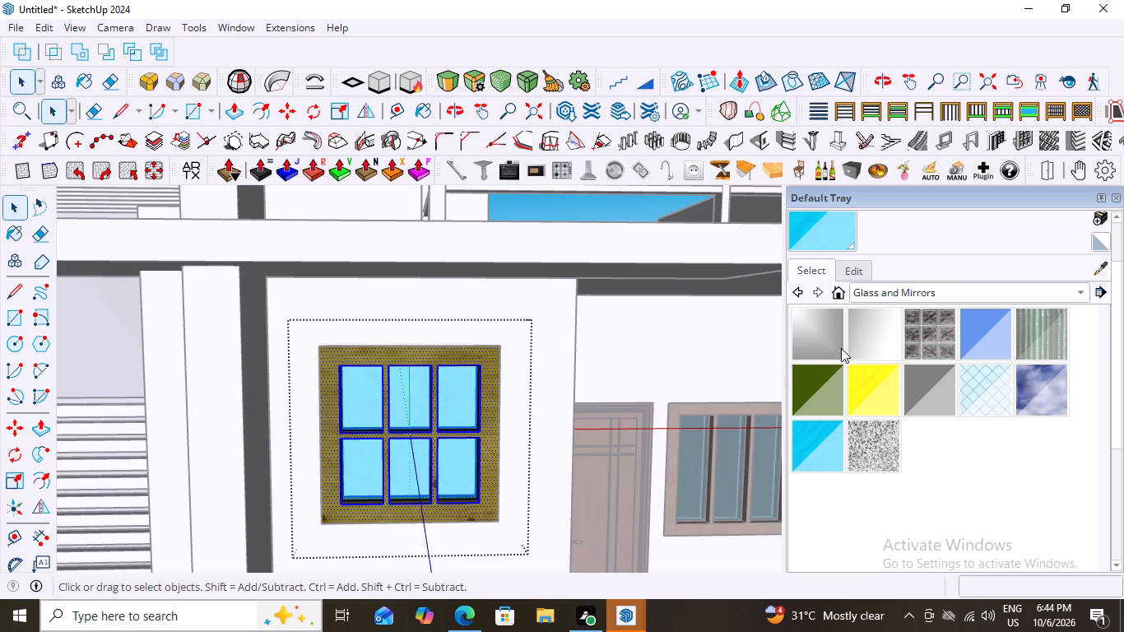
click(1080, 289)
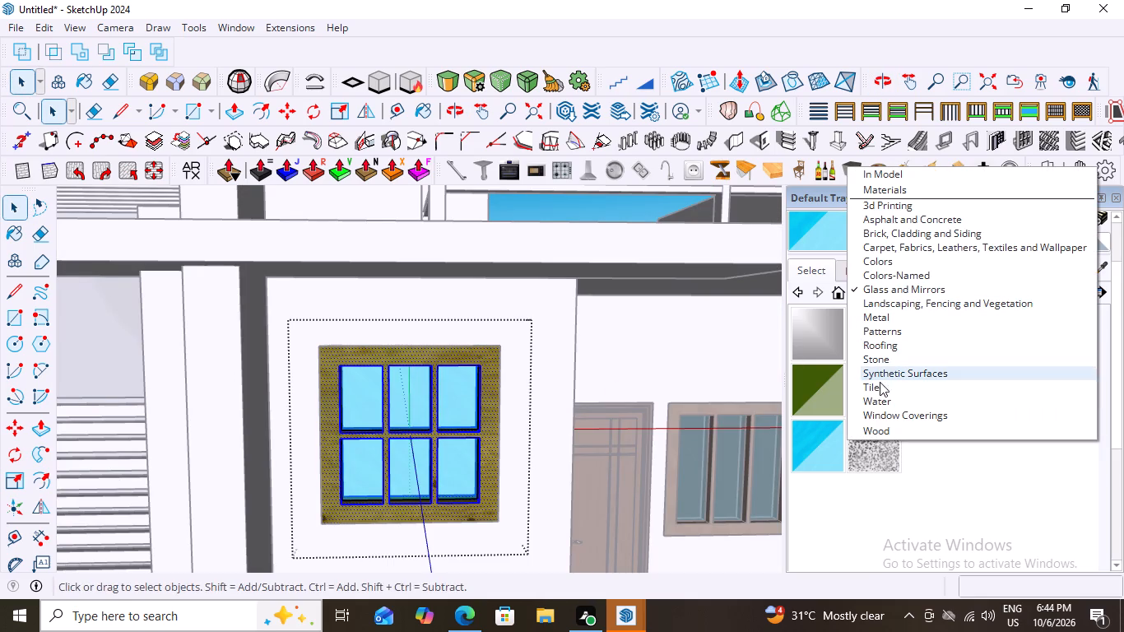
click(875, 427)
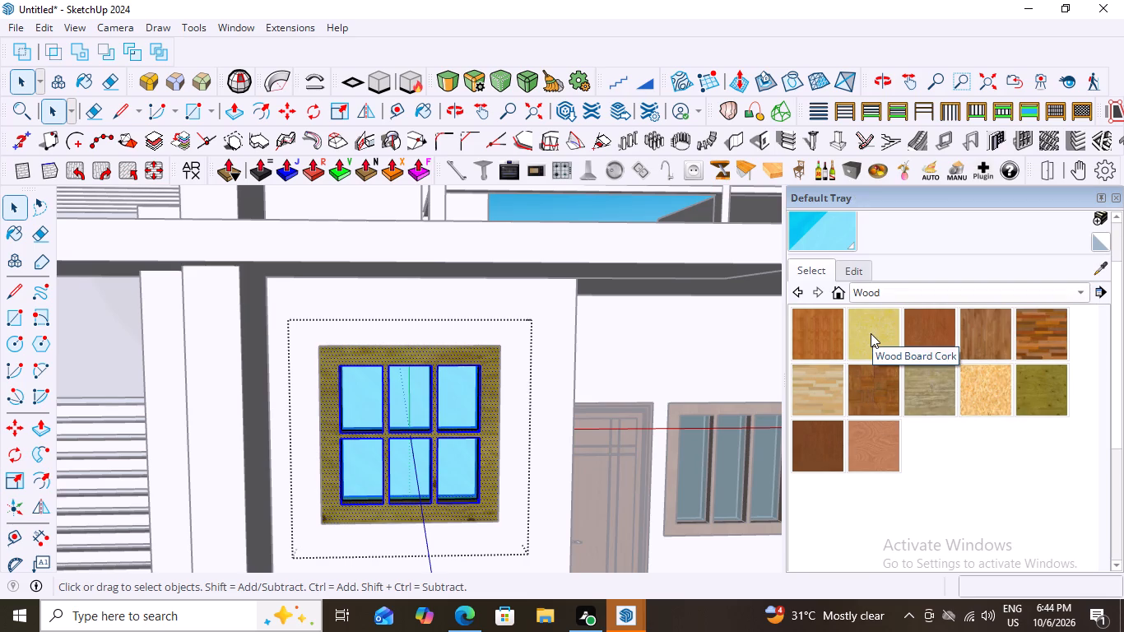
click(984, 388)
click(427, 355)
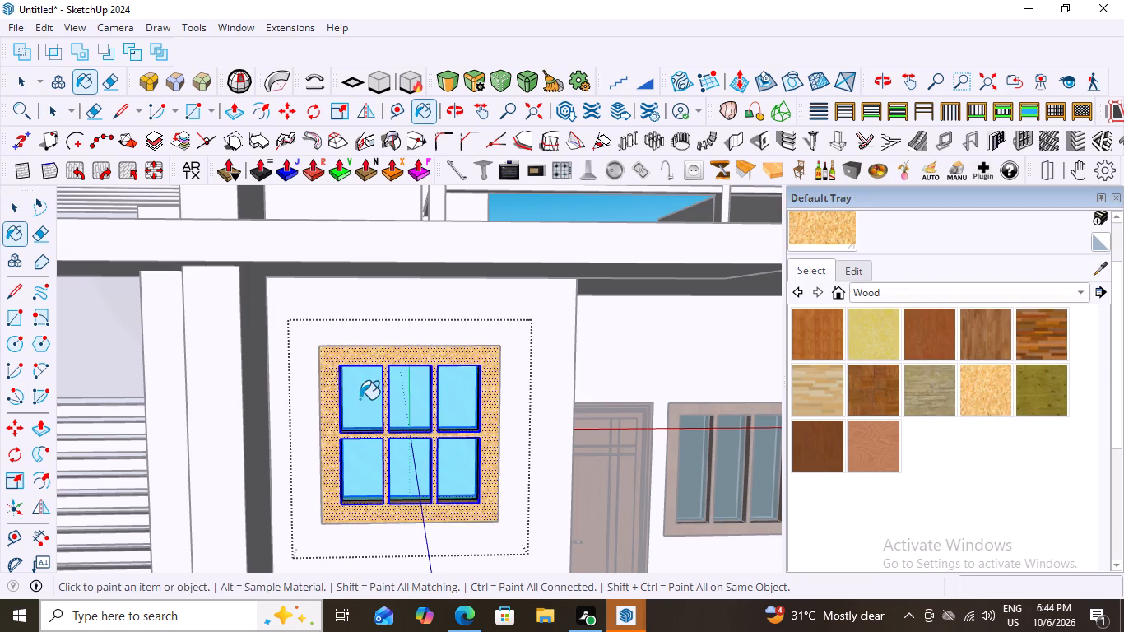
scroll(350, 439, up, 4)
scroll(358, 411, down, 15)
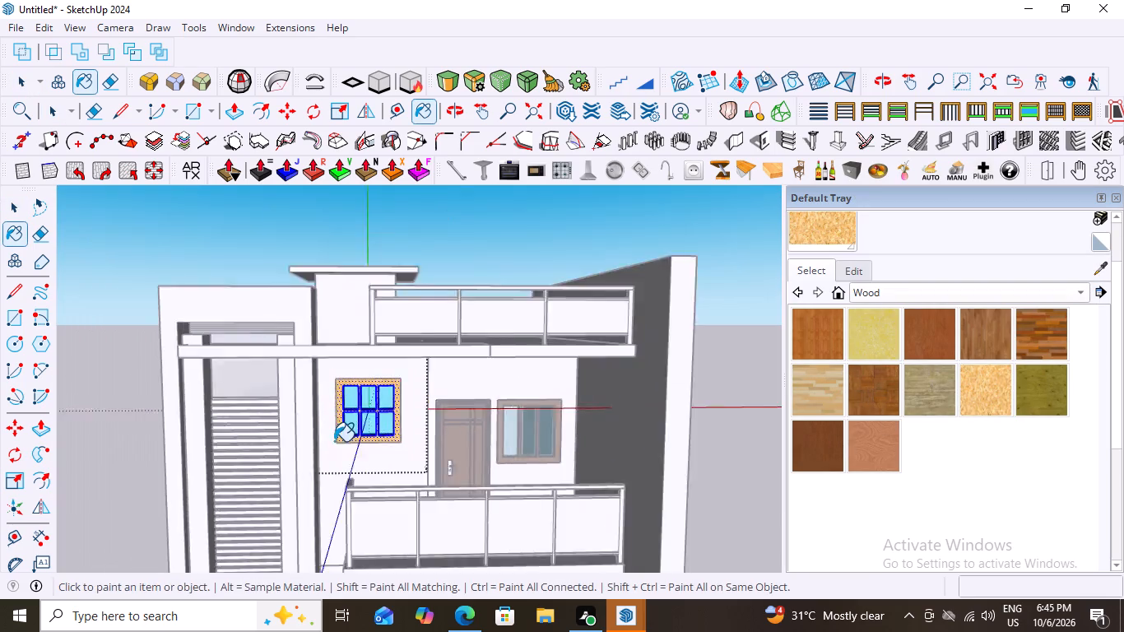
scroll(334, 441, down, 5)
key(space)
click(646, 301)
Examine the repainted paned window close up and against the whole front facade.
scroll(318, 433, up, 9)
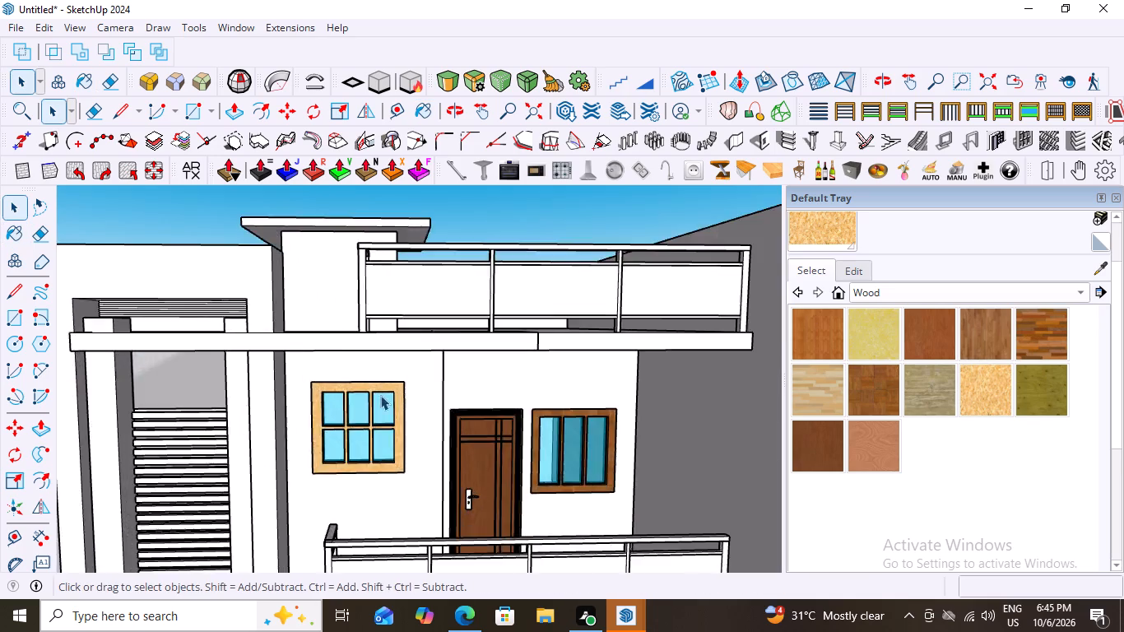
scroll(380, 395, up, 4)
scroll(365, 397, down, 11)
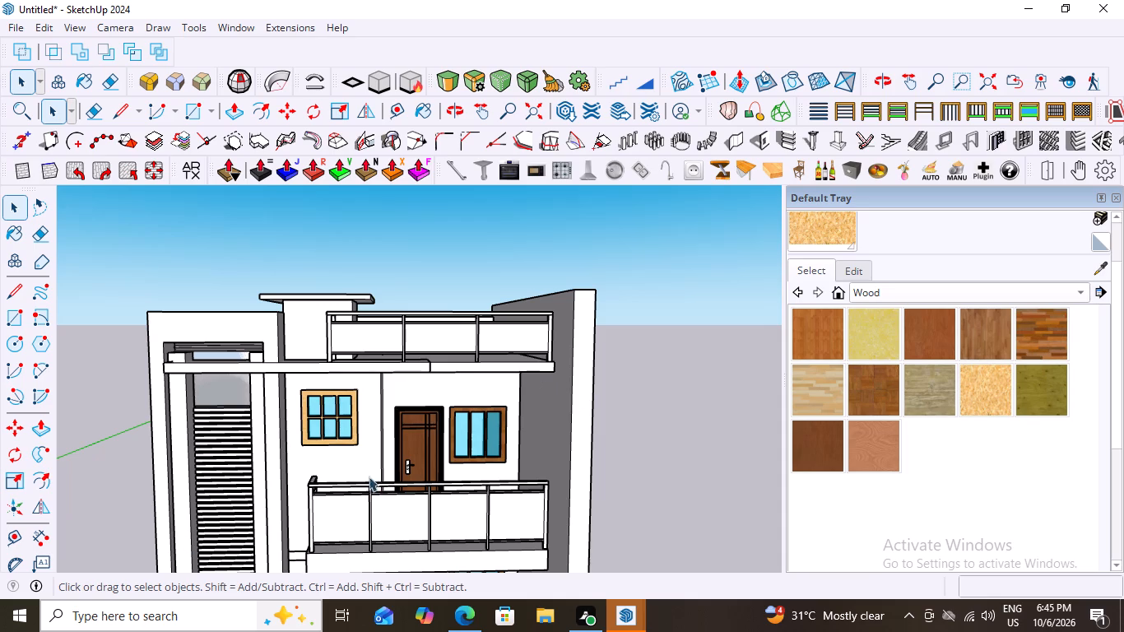
scroll(377, 456, up, 4)
scroll(277, 389, up, 18)
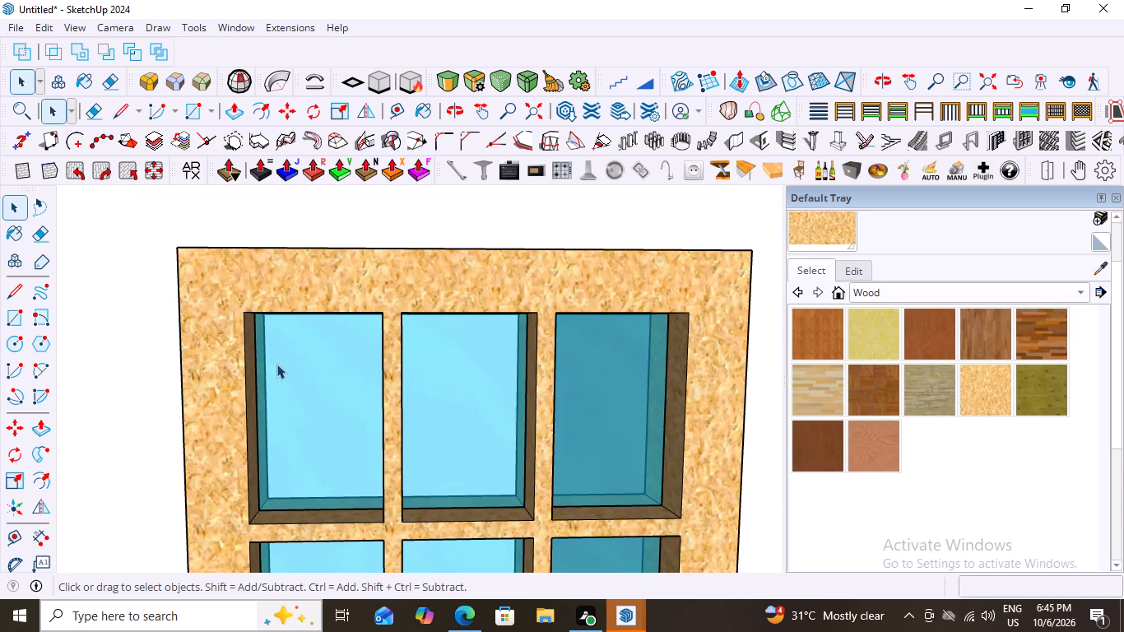
scroll(276, 364, down, 5)
scroll(374, 350, down, 8)
scroll(550, 346, down, 8)
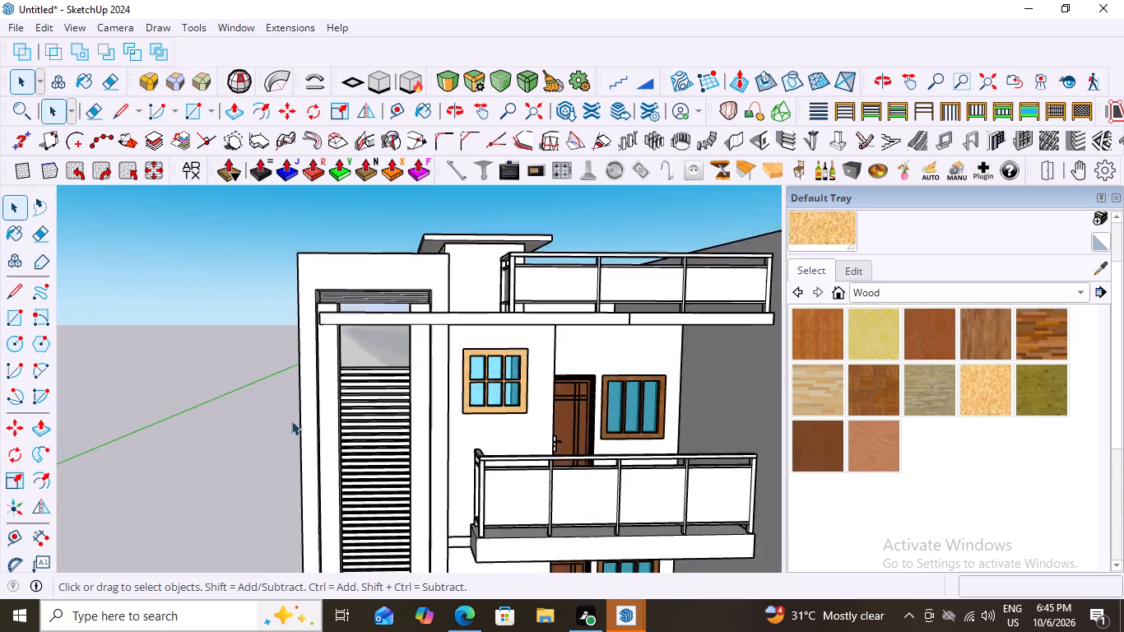
scroll(291, 421, down, 9)
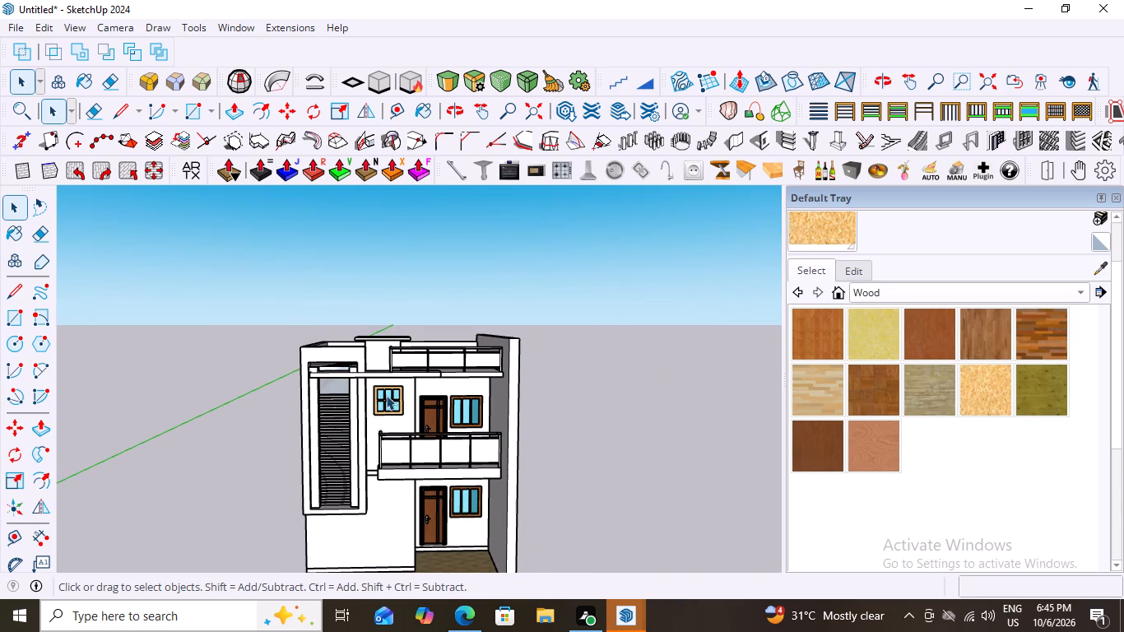
scroll(367, 376, up, 10)
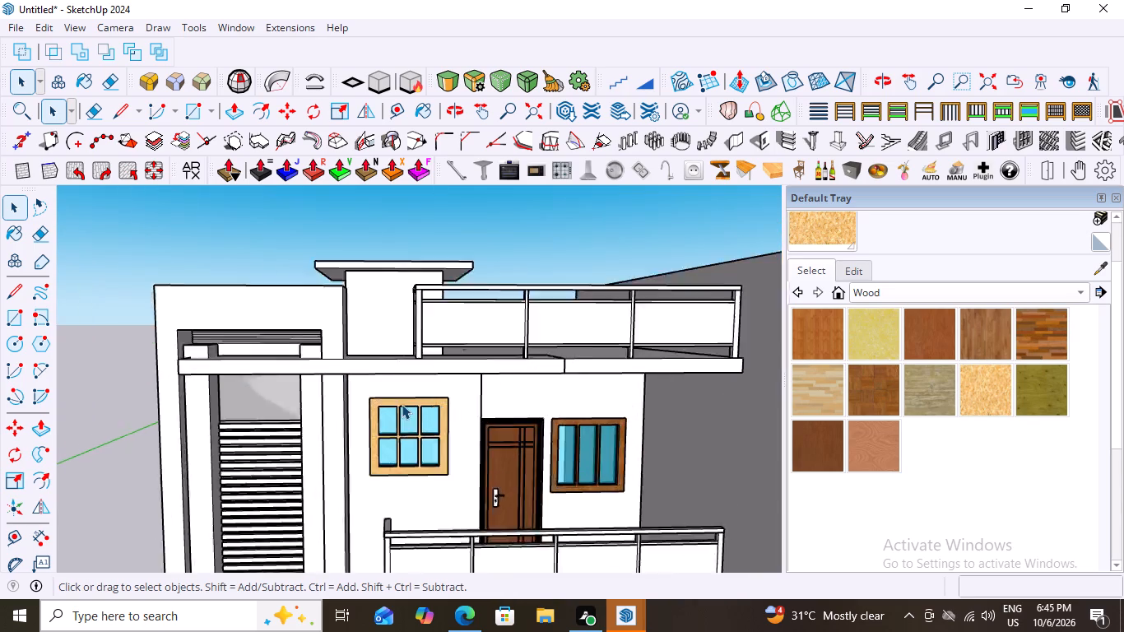
scroll(402, 404, up, 6)
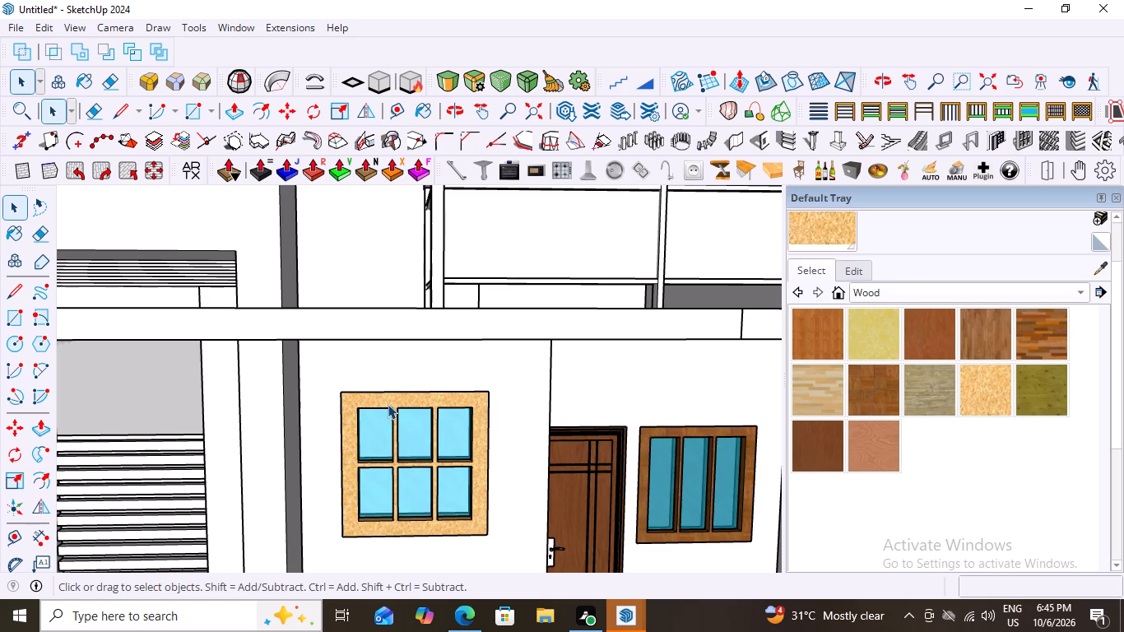
scroll(367, 402, down, 8)
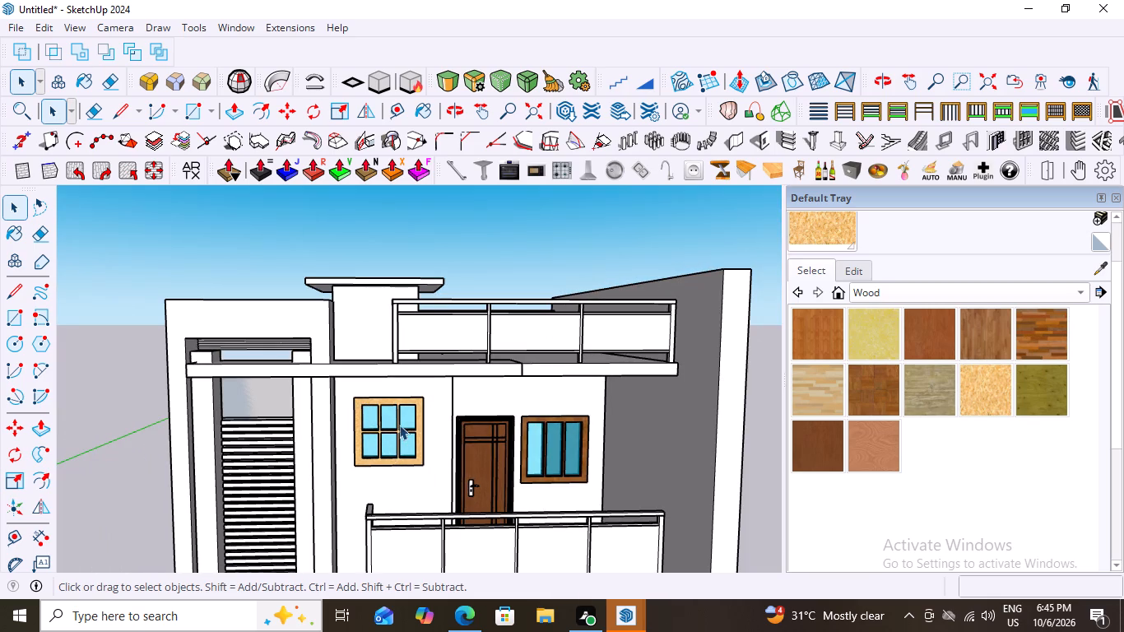
scroll(386, 410, up, 10)
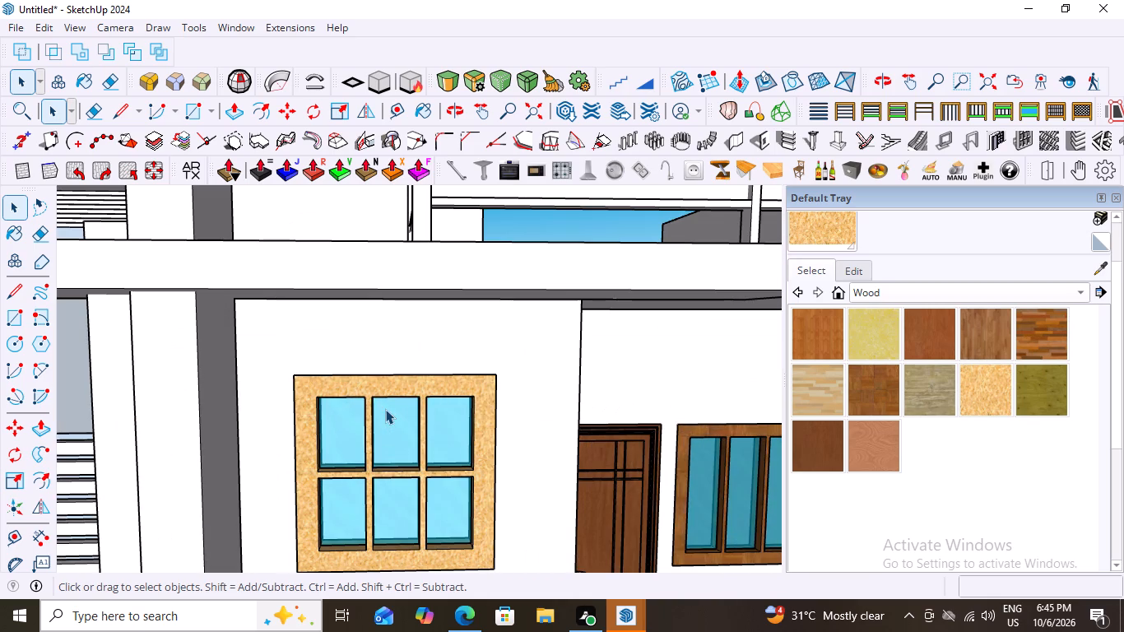
scroll(385, 409, down, 8)
scroll(385, 409, down, 16)
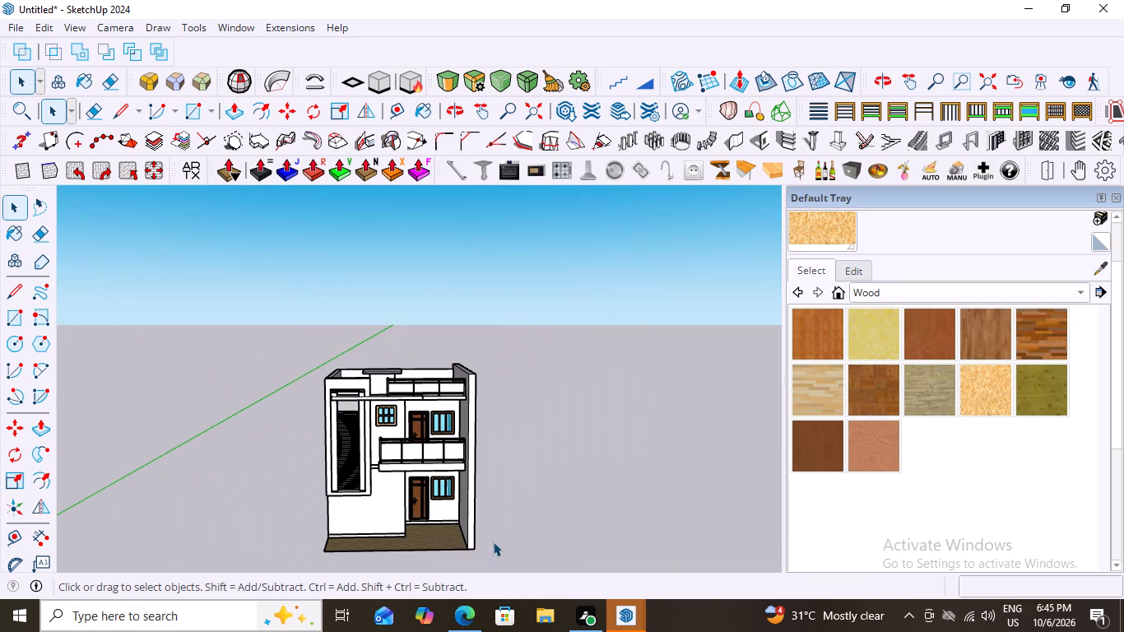
Examine the tall louvred opening and its surrounding frame, close up and within the whole facade.
scroll(339, 446, up, 15)
scroll(348, 334, up, 2)
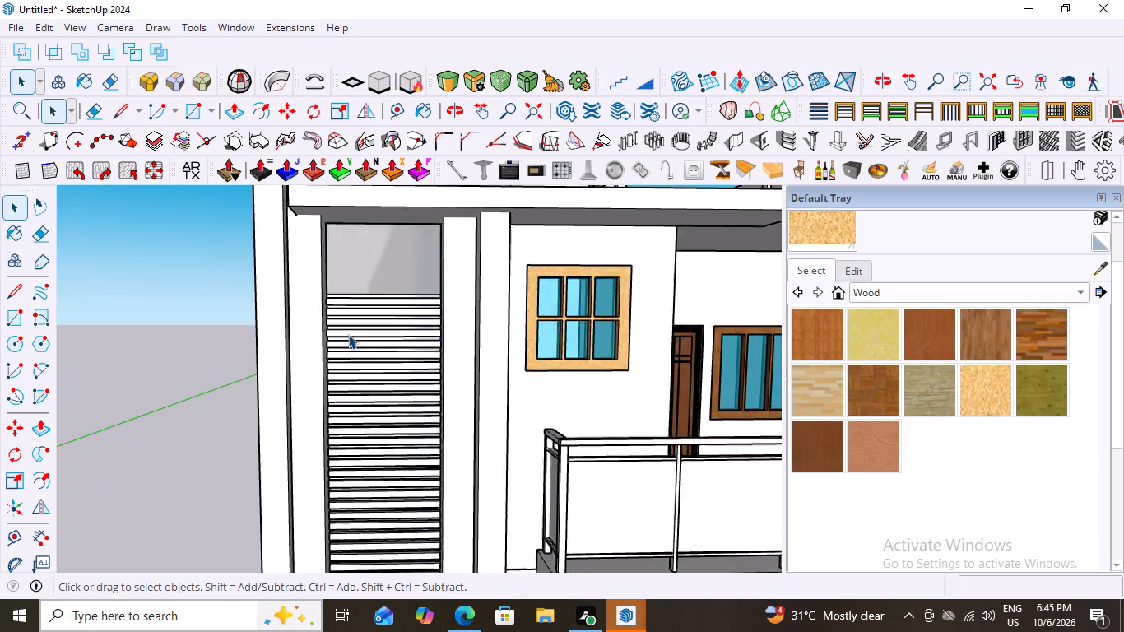
scroll(348, 334, up, 3)
scroll(377, 253, up, 7)
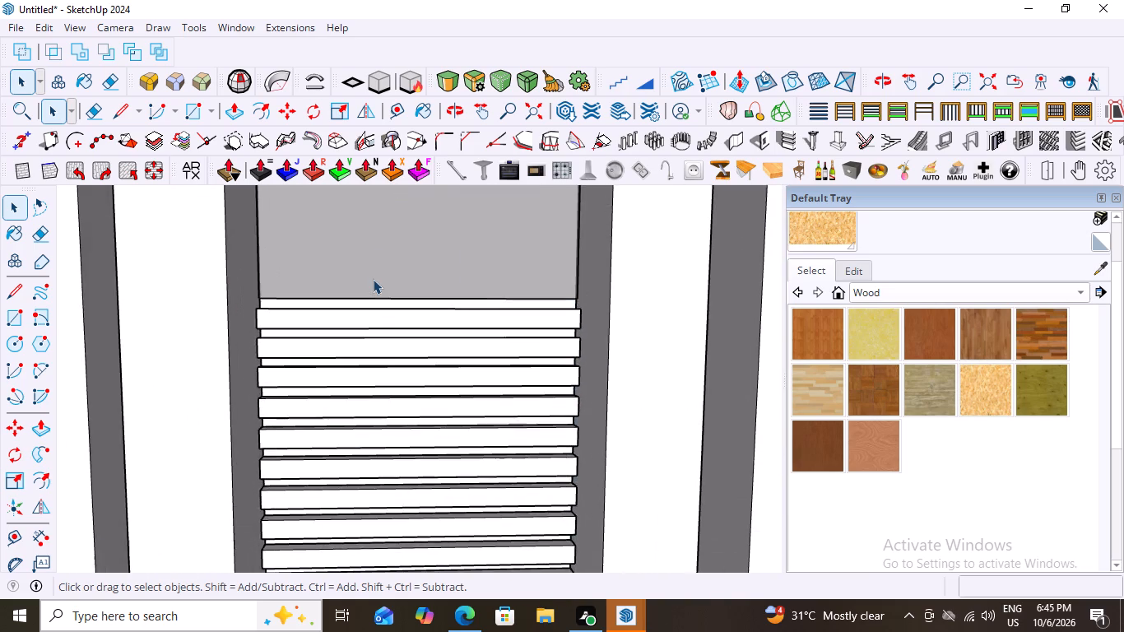
scroll(373, 279, down, 20)
scroll(373, 279, down, 4)
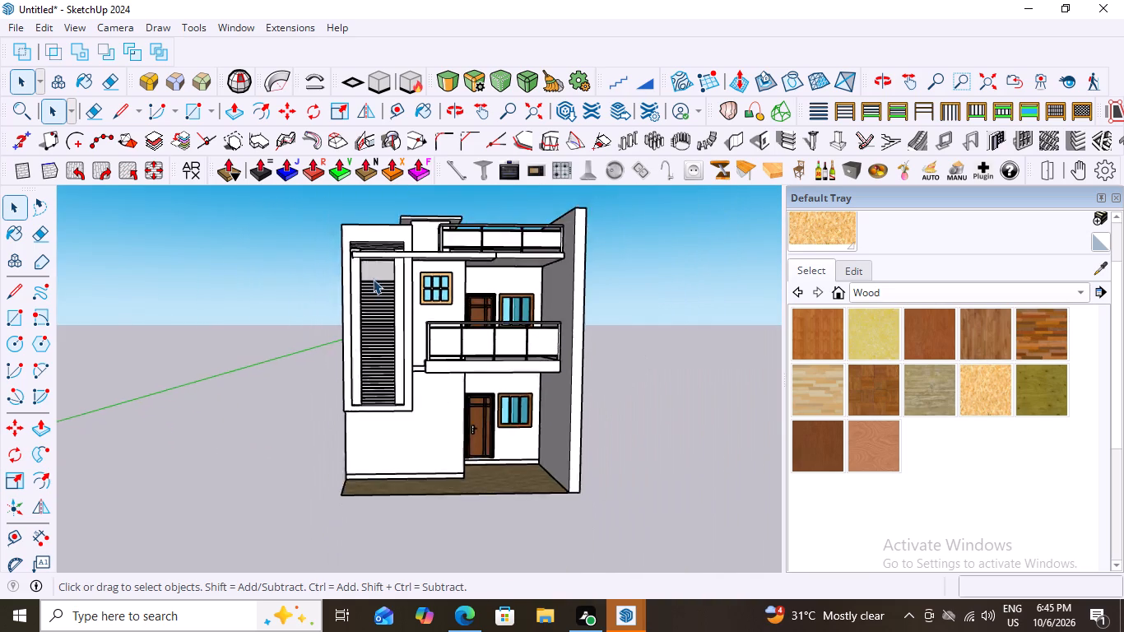
scroll(373, 279, down, 6)
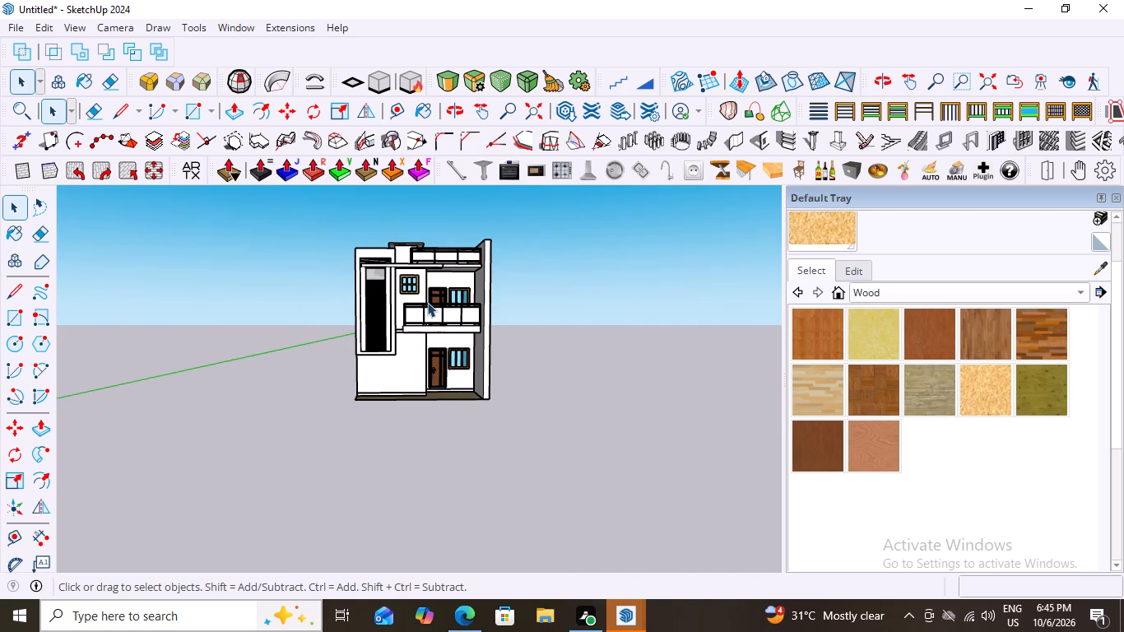
scroll(427, 302, up, 3)
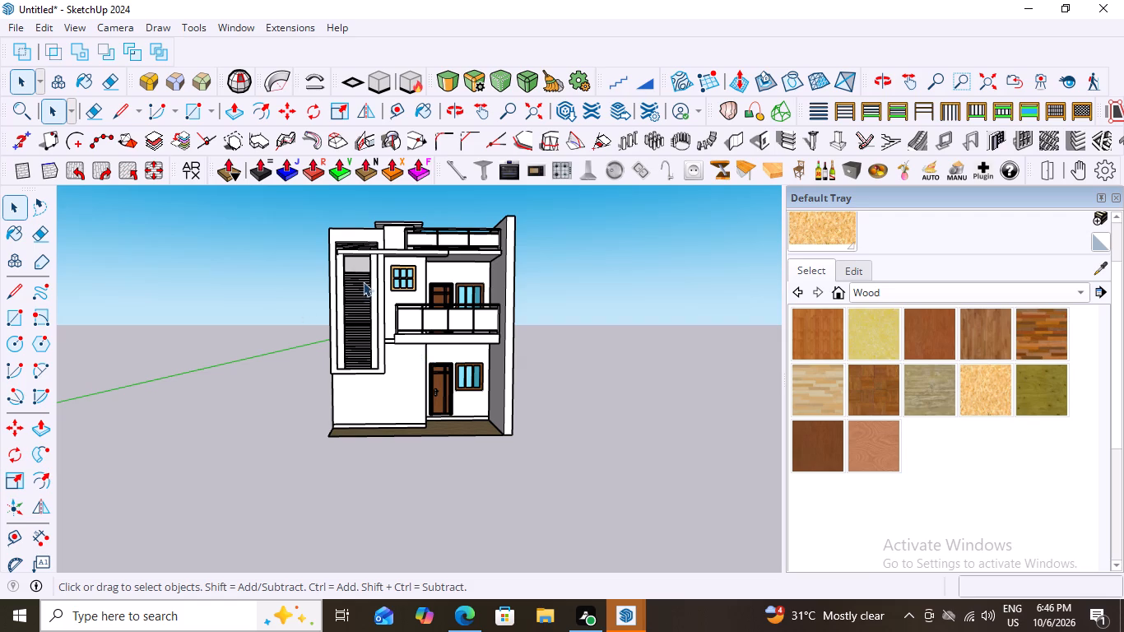
scroll(370, 292, down, 3)
scroll(348, 234, up, 8)
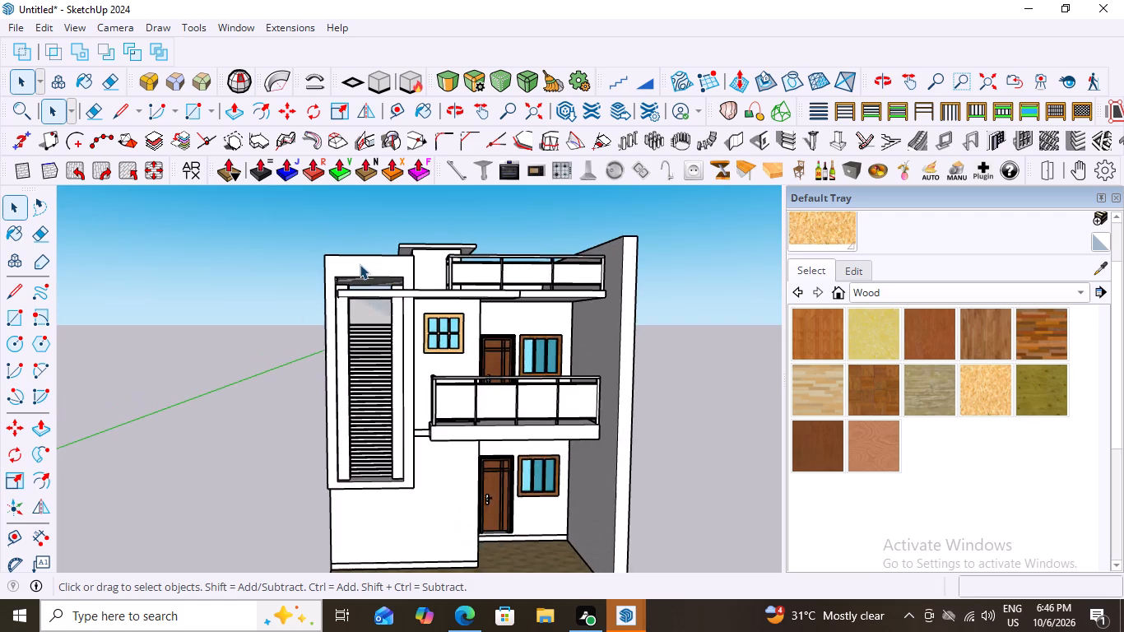
scroll(360, 264, up, 2)
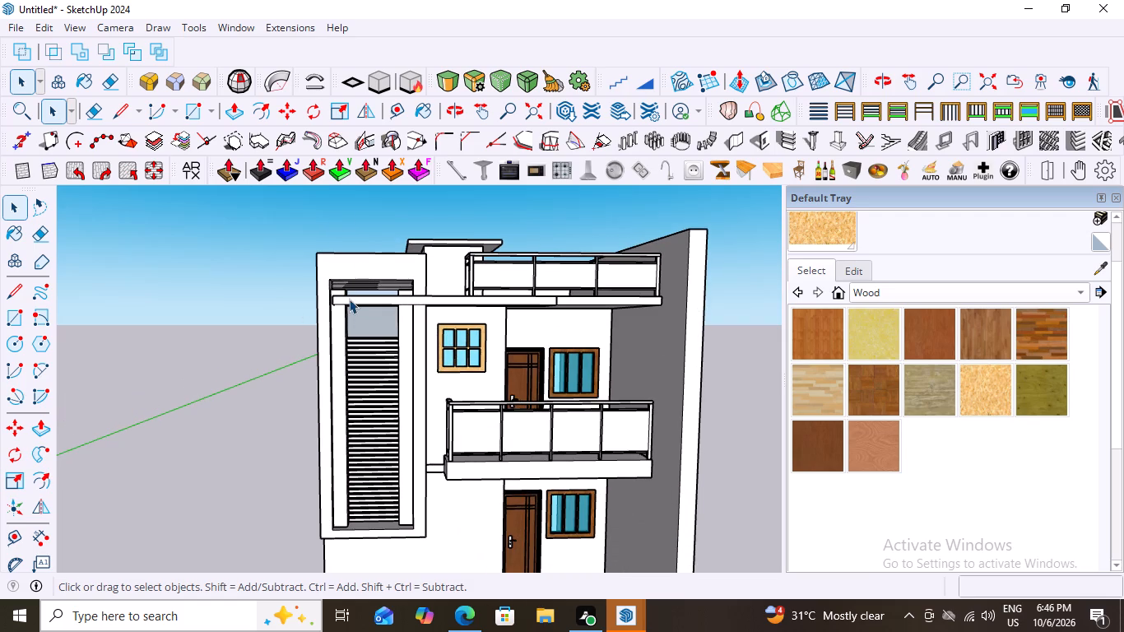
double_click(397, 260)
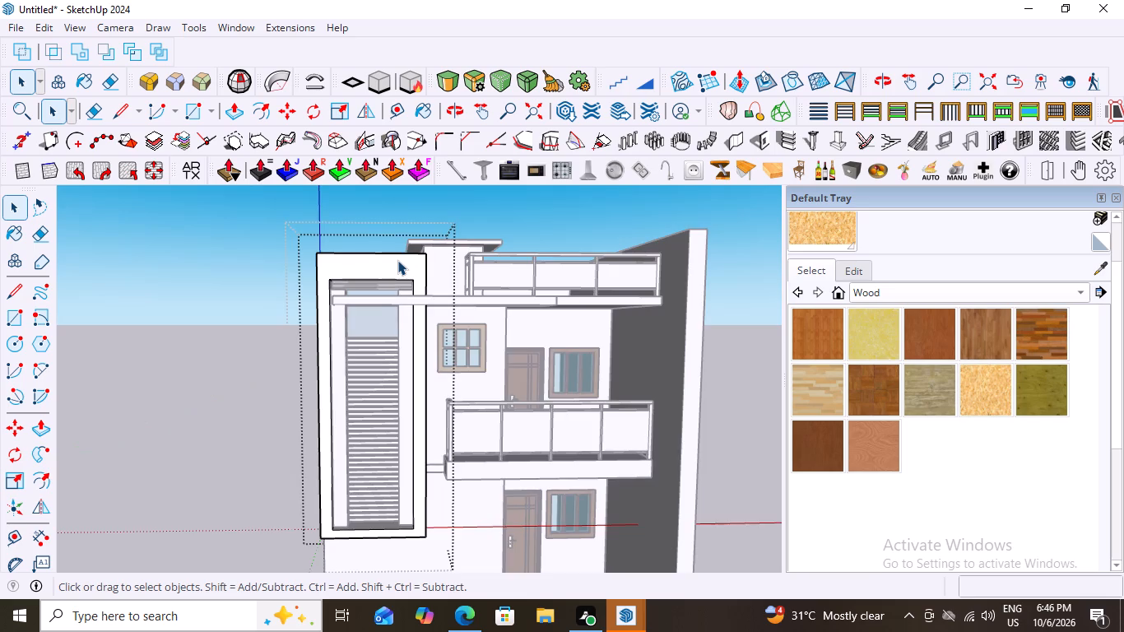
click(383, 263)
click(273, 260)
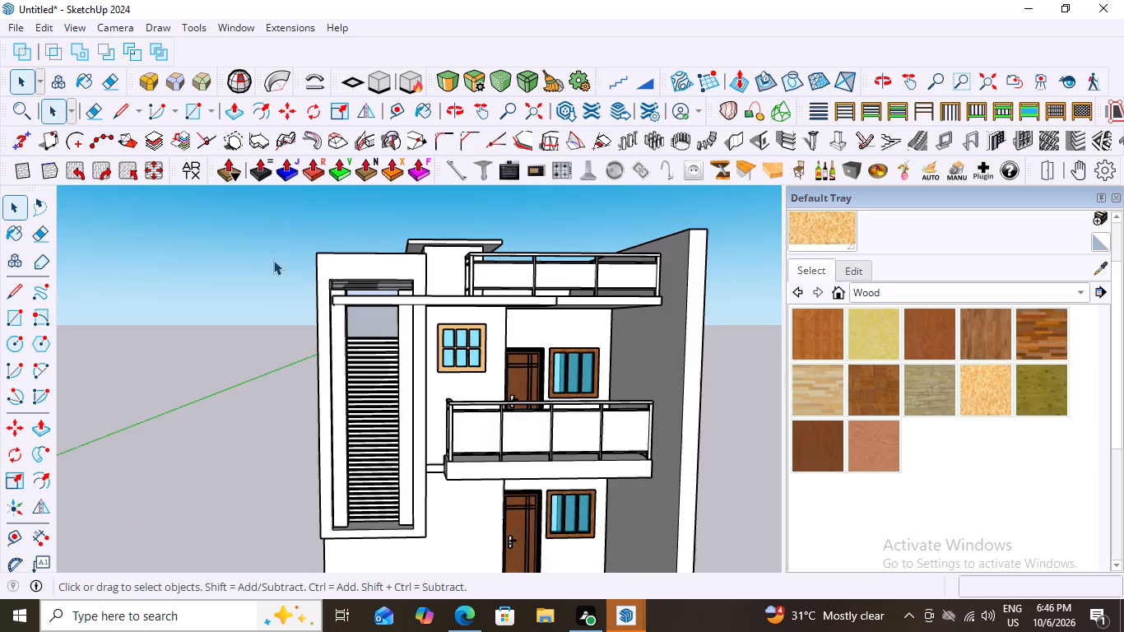
Paint the projecting frame around the tall louvred opening with the dark charcoal stone from the Stone materials.
middle_drag(341, 285, 358, 290)
click(395, 266)
middle_drag(253, 284, 418, 320)
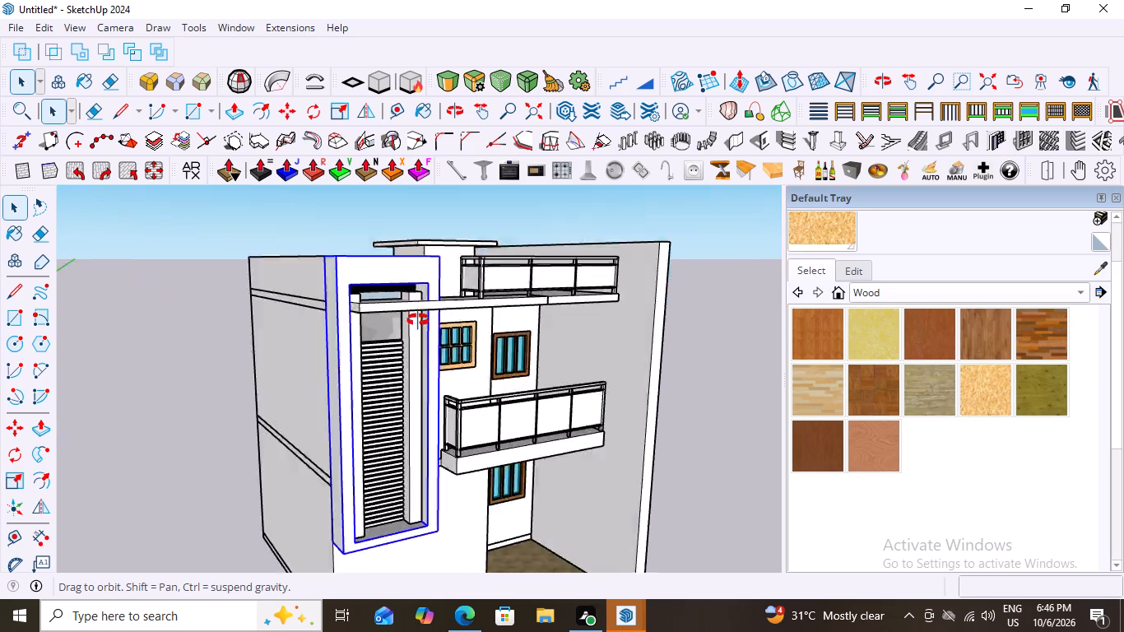
middle_drag(418, 320, 346, 313)
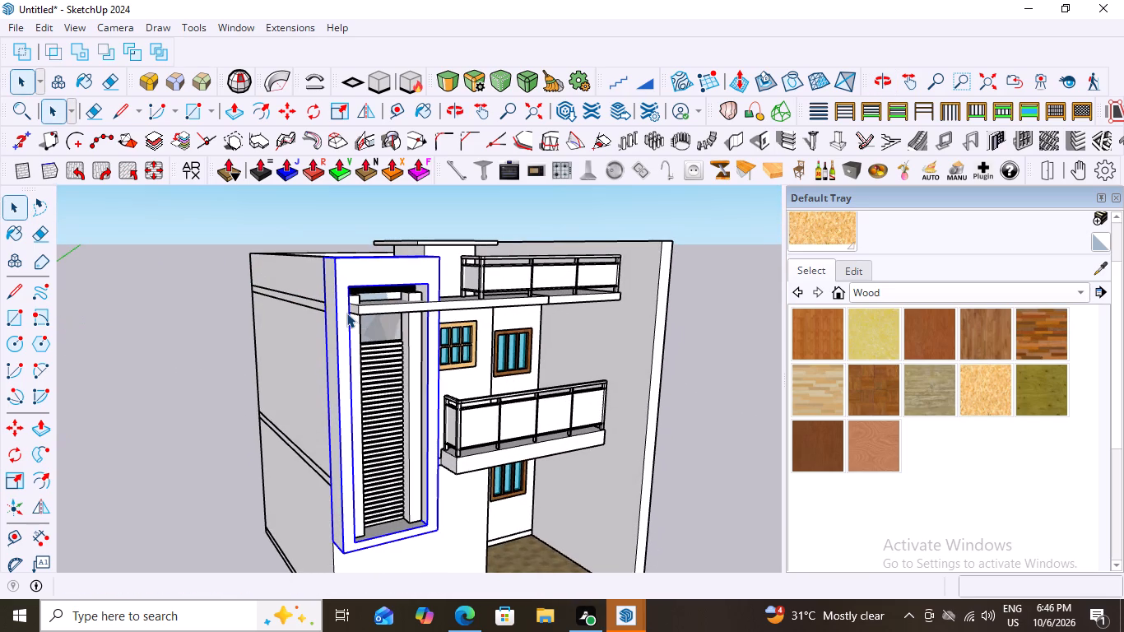
click(1084, 294)
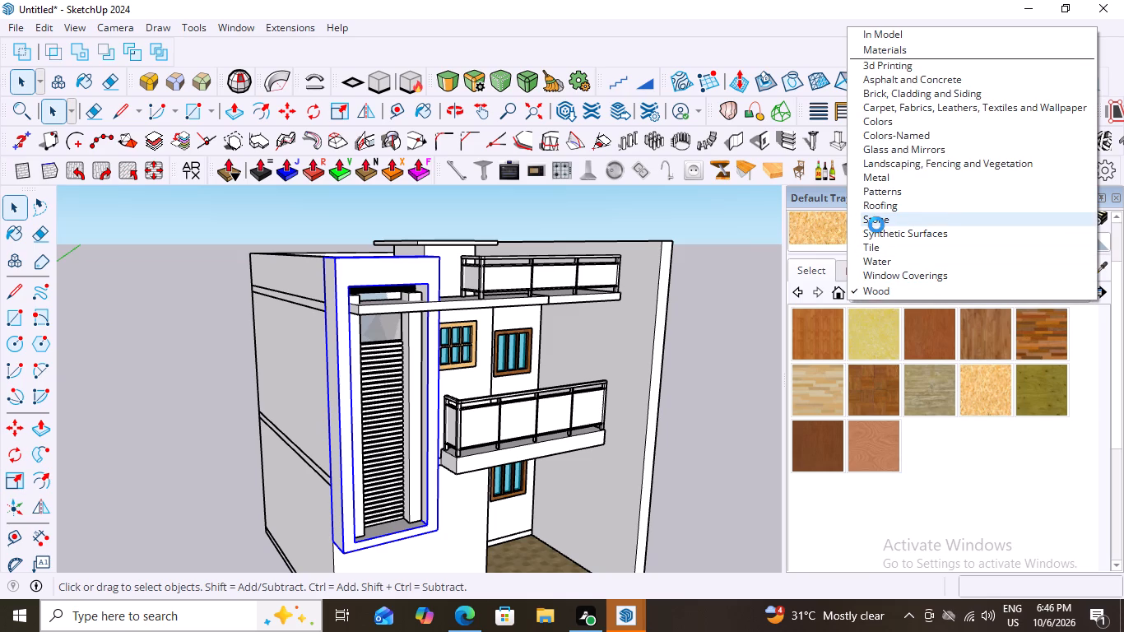
click(877, 219)
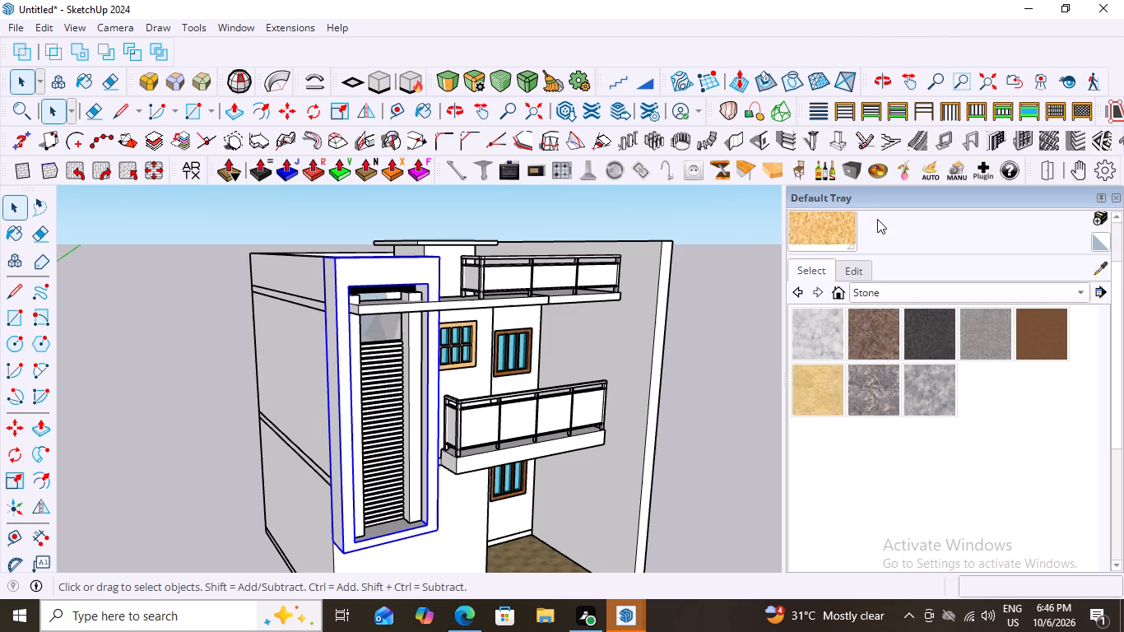
click(937, 333)
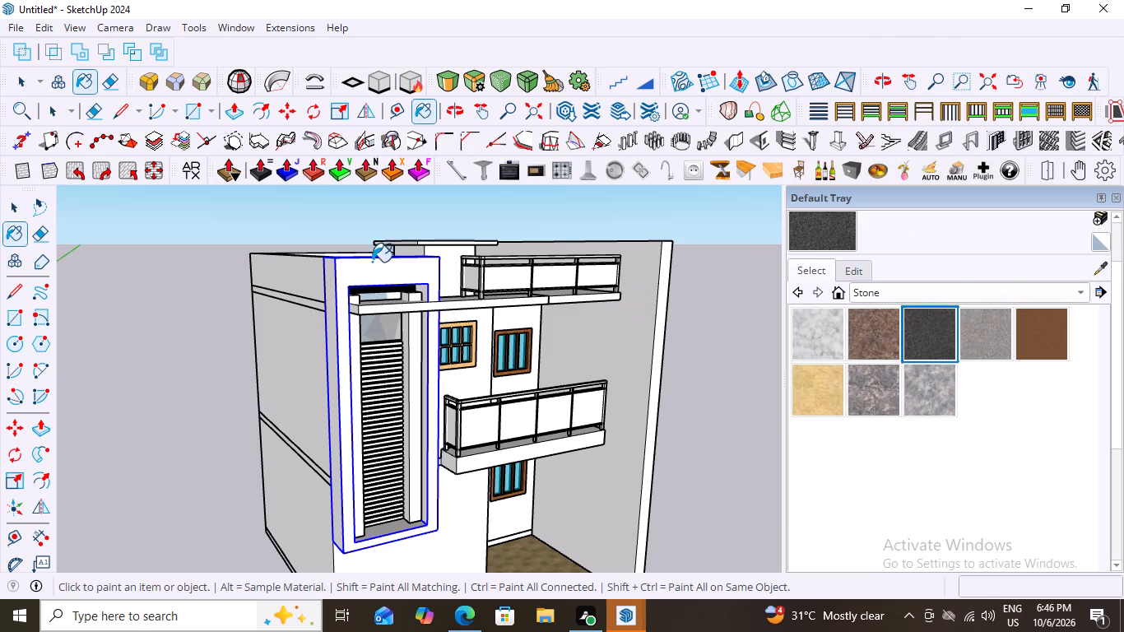
click(351, 272)
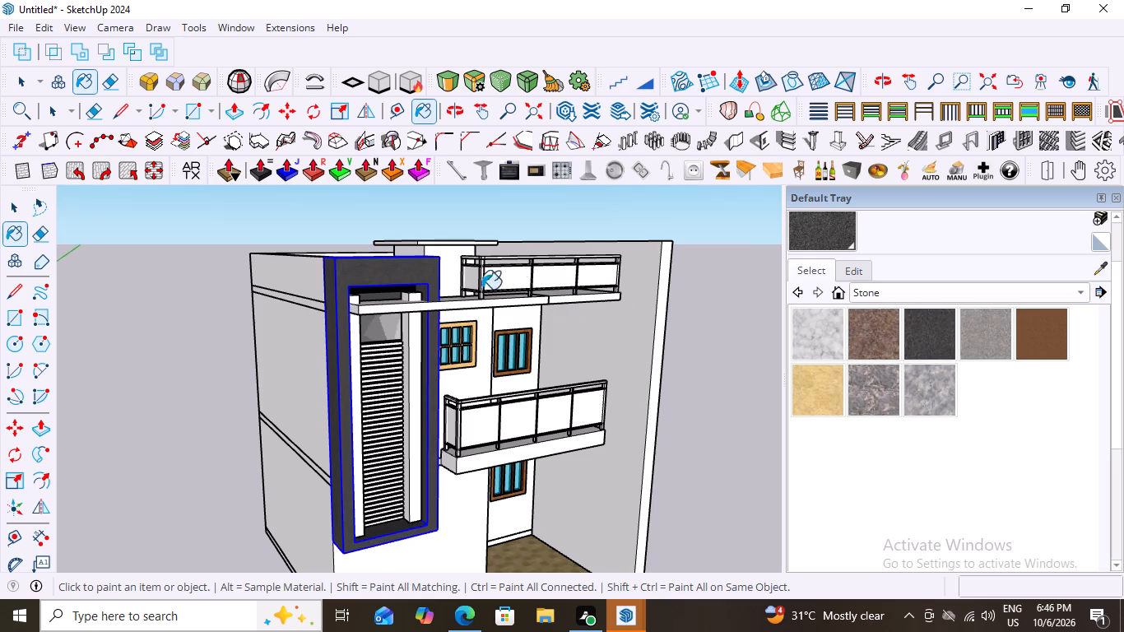
scroll(388, 333, down, 6)
scroll(608, 382, up, 3)
key(space)
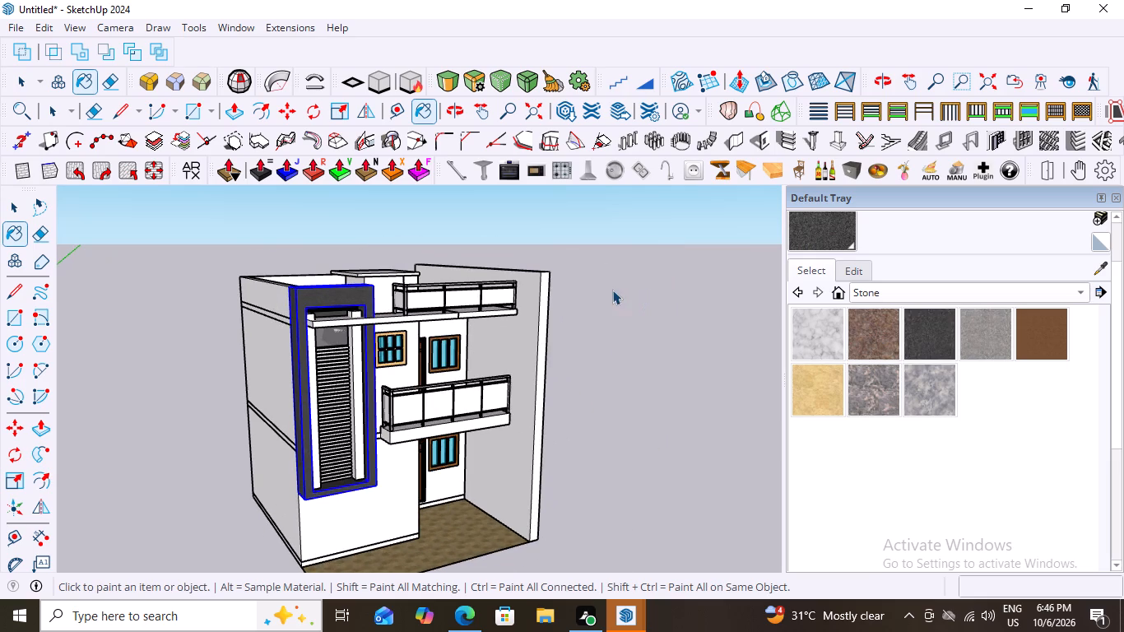
click(611, 290)
scroll(296, 331, up, 8)
scroll(400, 335, up, 1)
middle_drag(299, 313, 228, 237)
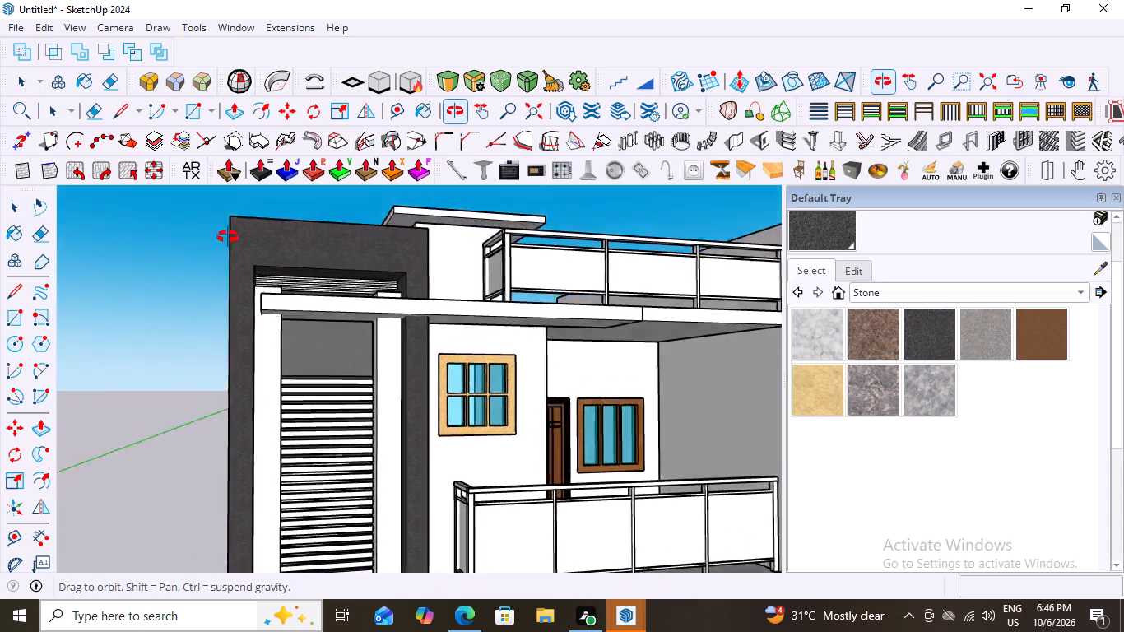
Examine the dark stone frame and the louvred opening from several angles, close up and within the whole facade.
middle_drag(228, 237, 102, 270)
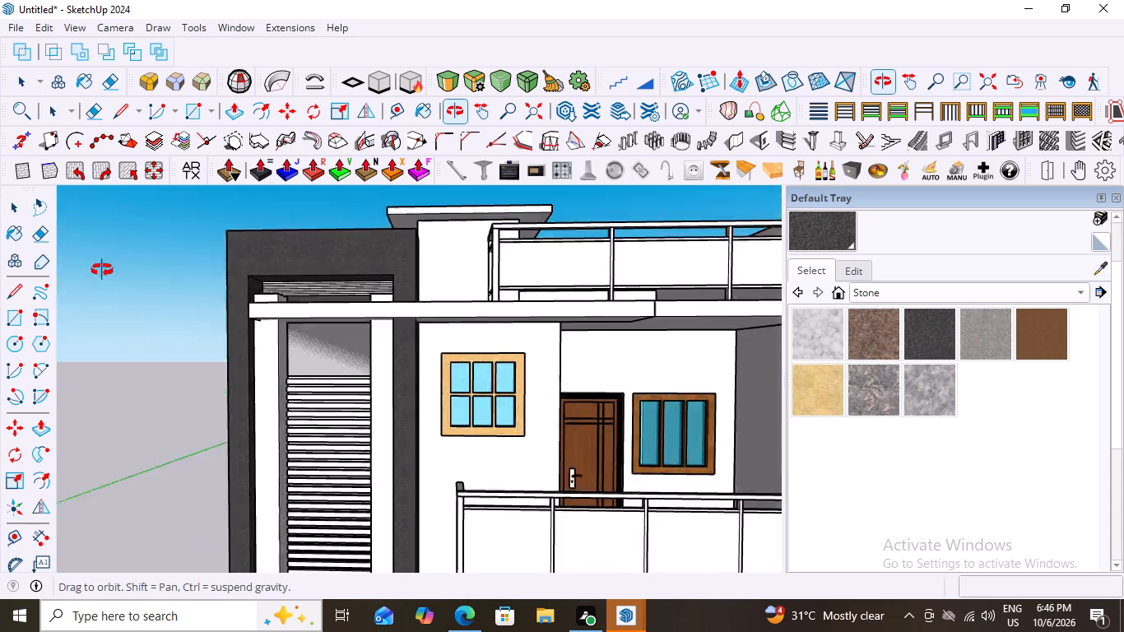
middle_drag(102, 270, 85, 246)
middle_drag(339, 337, 425, 350)
scroll(487, 356, down, 2)
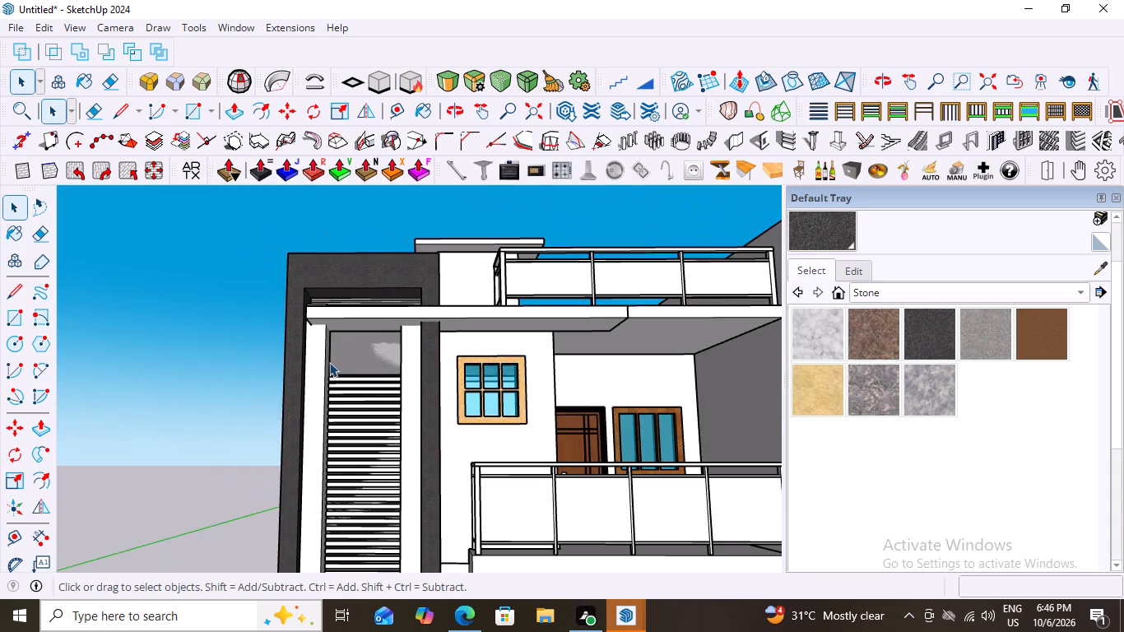
scroll(329, 362, up, 4)
scroll(434, 304, down, 14)
middle_drag(456, 435, 463, 456)
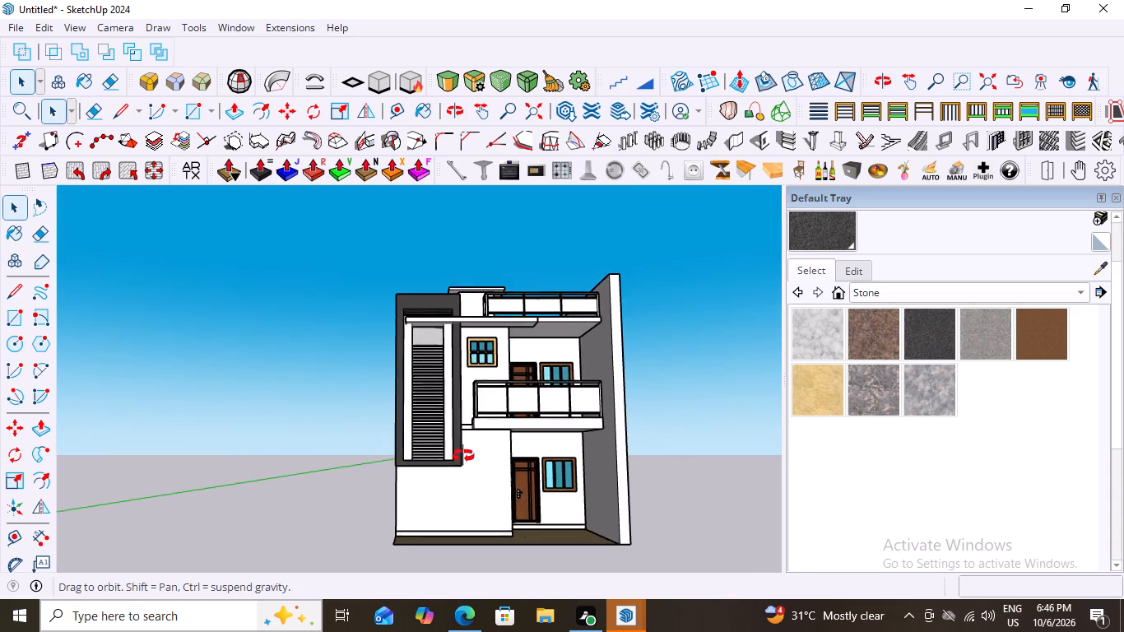
middle_drag(463, 456, 493, 587)
scroll(398, 321, up, 7)
scroll(482, 332, up, 1)
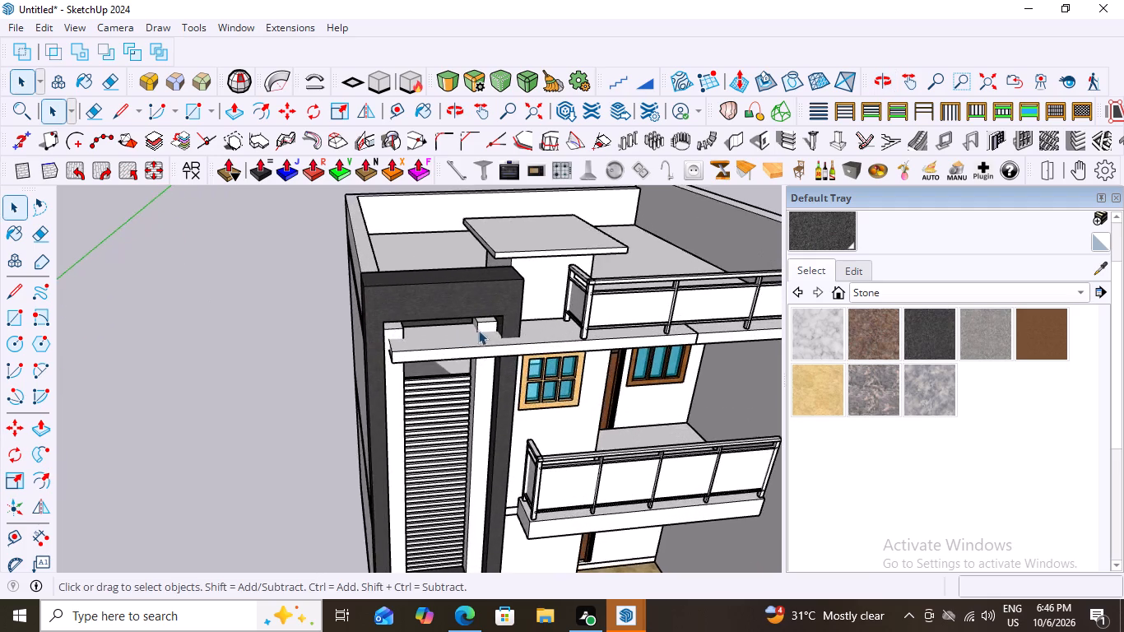
middle_drag(462, 320, 398, 177)
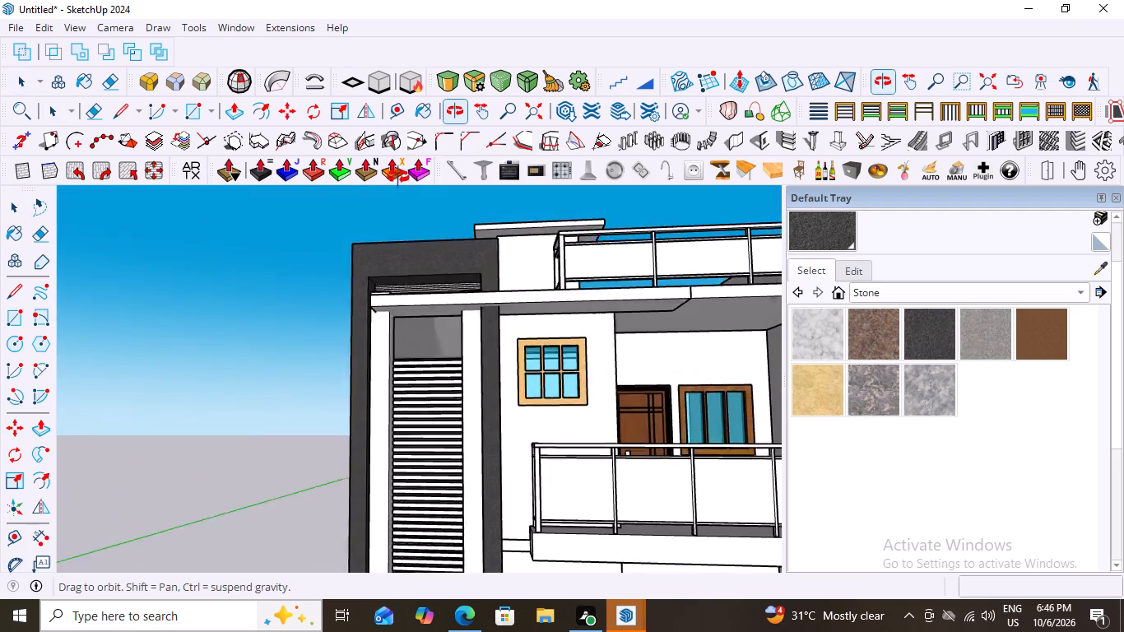
middle_drag(398, 177, 457, 225)
scroll(467, 299, up, 3)
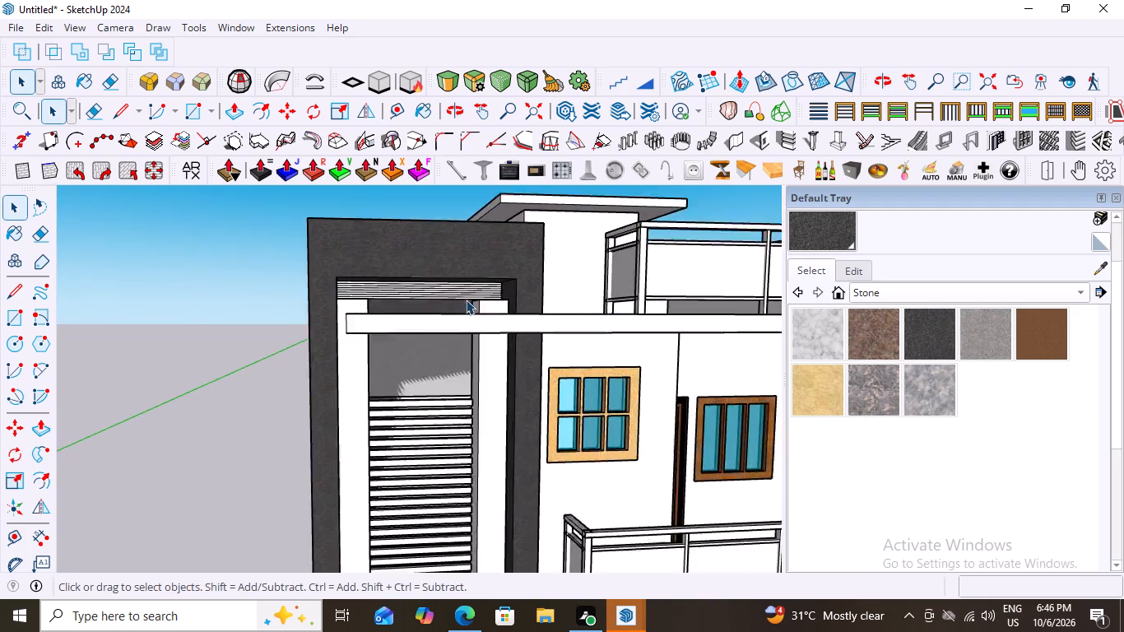
scroll(466, 300, up, 6)
scroll(521, 217, down, 14)
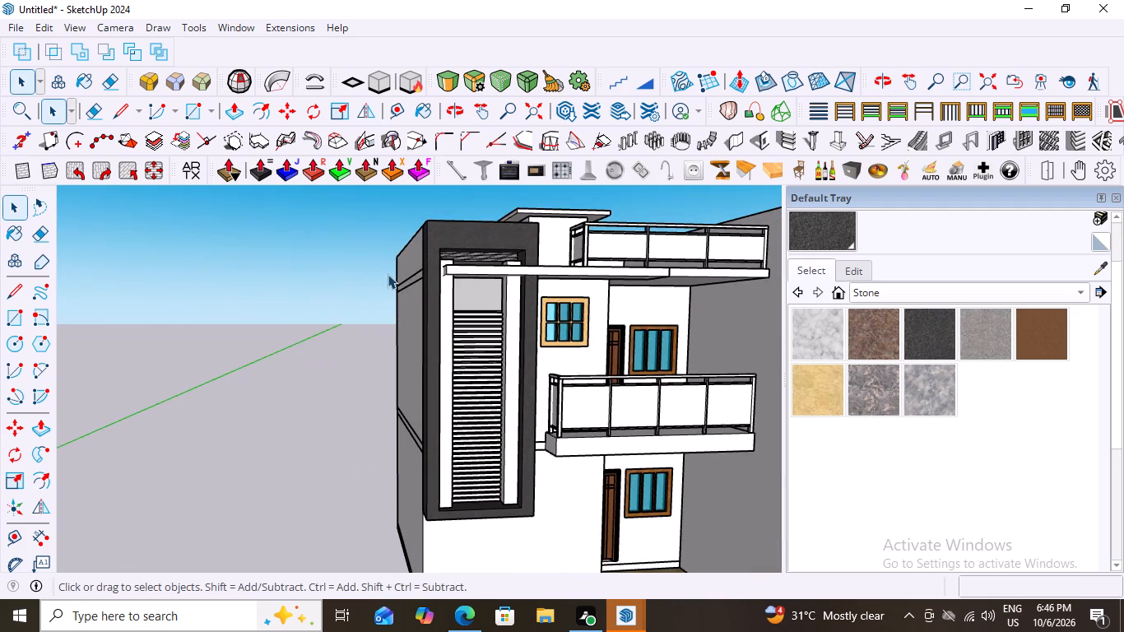
middle_drag(415, 298, 217, 336)
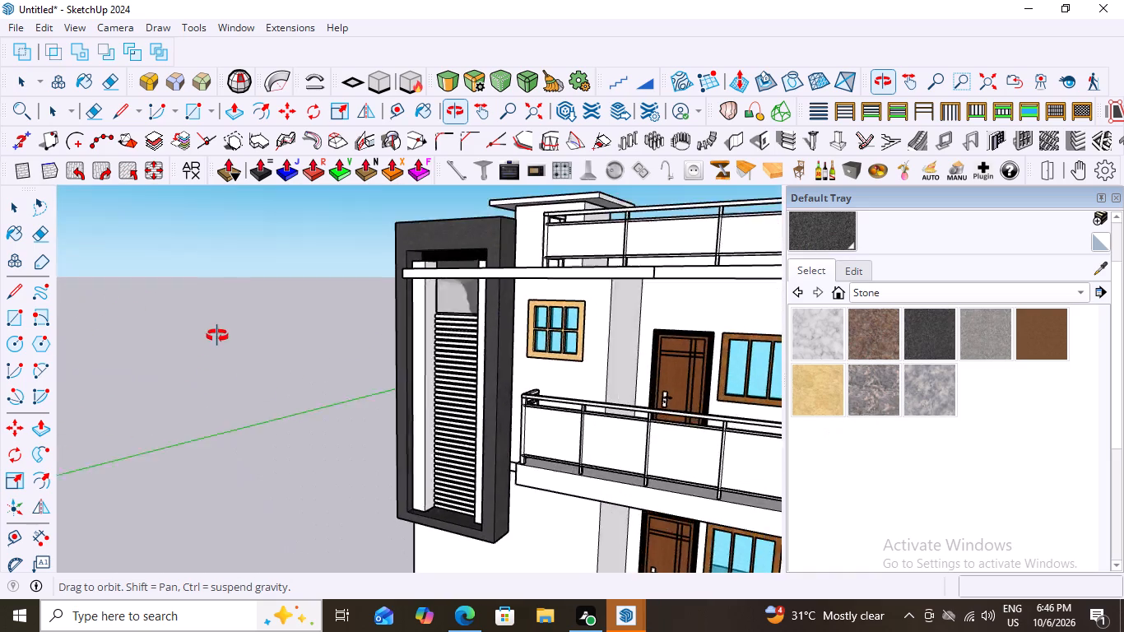
middle_drag(217, 336, 217, 335)
middle_drag(290, 367, 434, 421)
scroll(424, 286, up, 4)
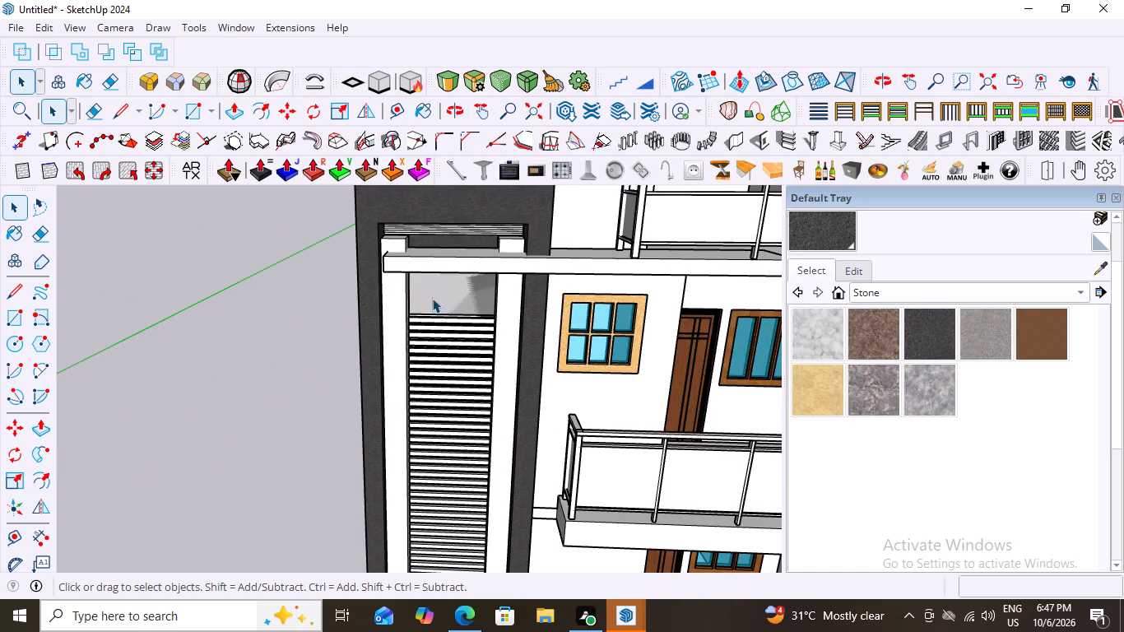
scroll(444, 284, down, 4)
scroll(440, 244, up, 3)
middle_drag(434, 238, 439, 152)
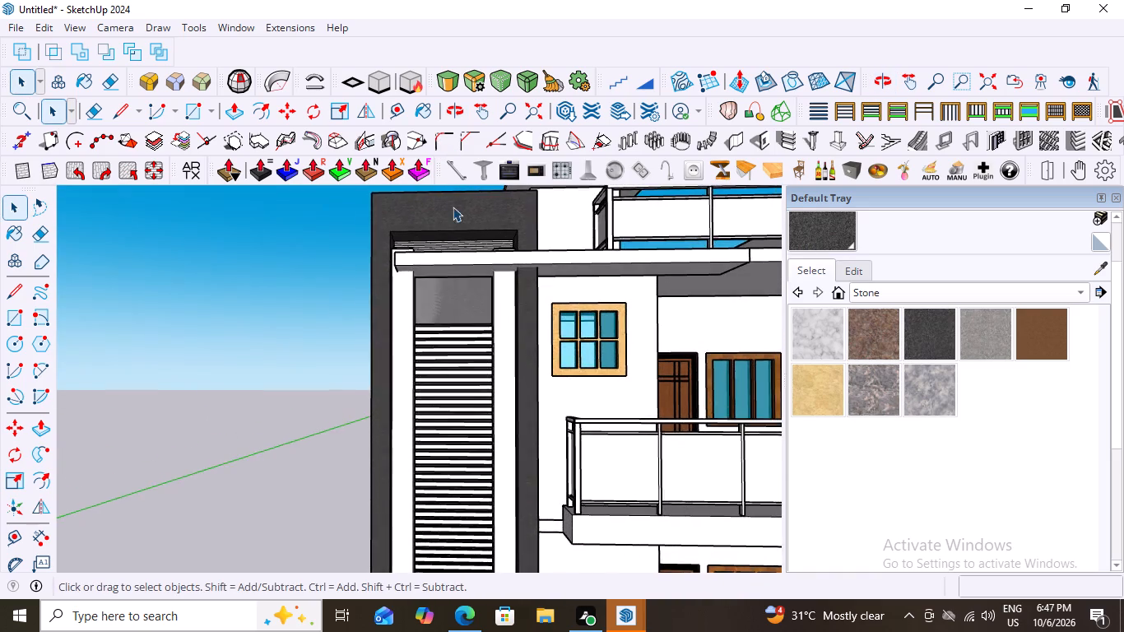
Paint the recessed back panel behind the louvres in the tall framed opening with the pale cream-yellow from the Colors materials.
scroll(453, 210, up, 20)
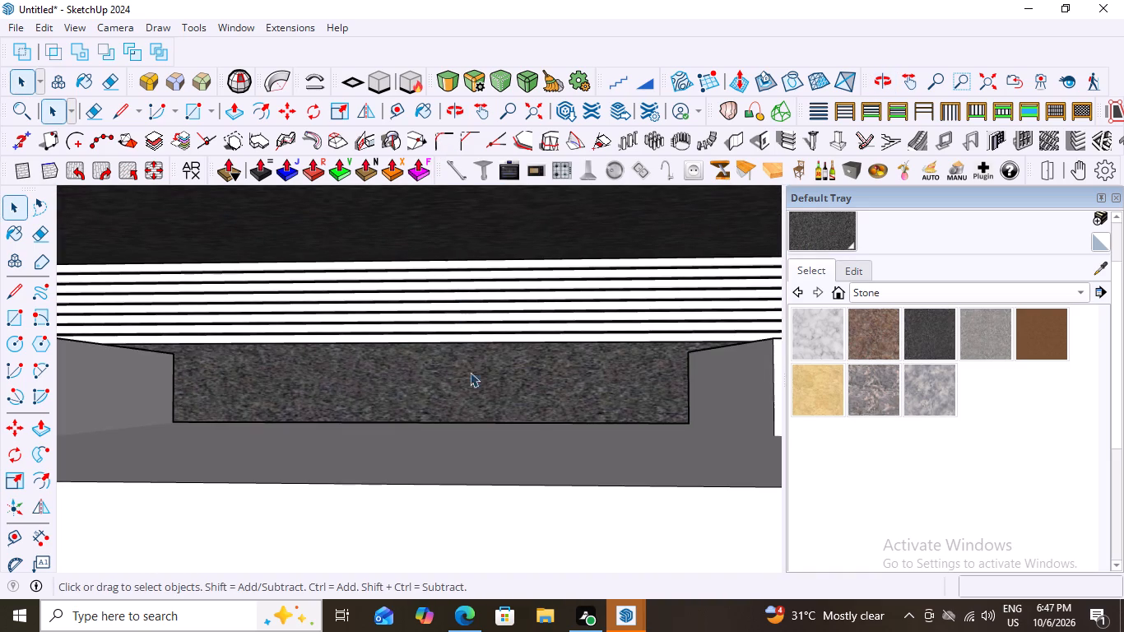
click(471, 379)
double_click(471, 379)
click(471, 379)
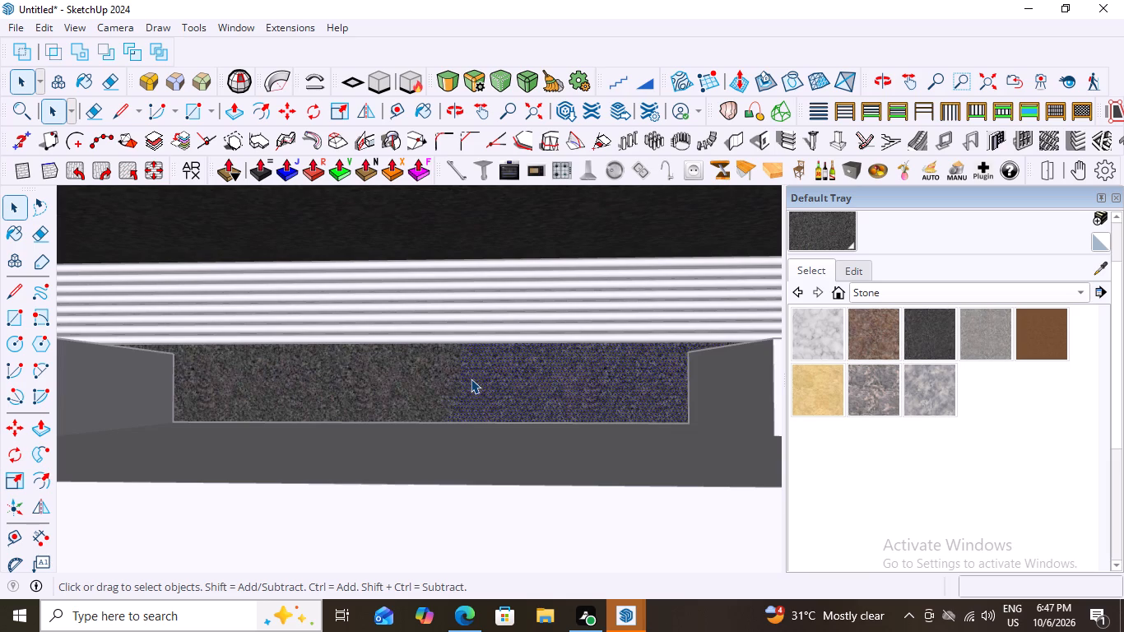
scroll(470, 375, down, 2)
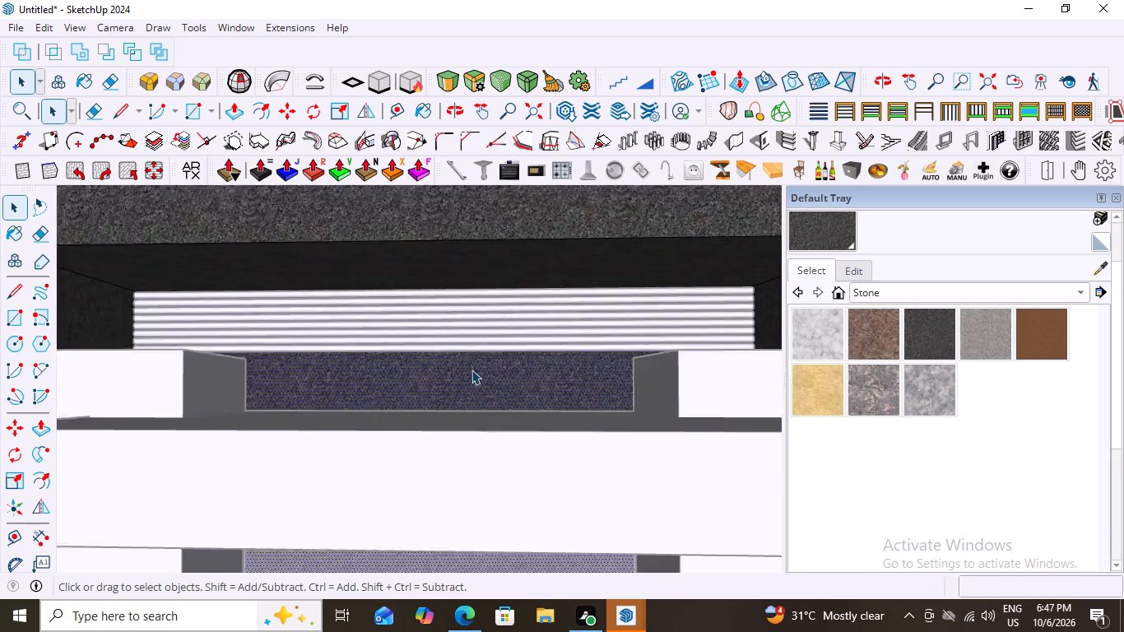
scroll(471, 369, down, 4)
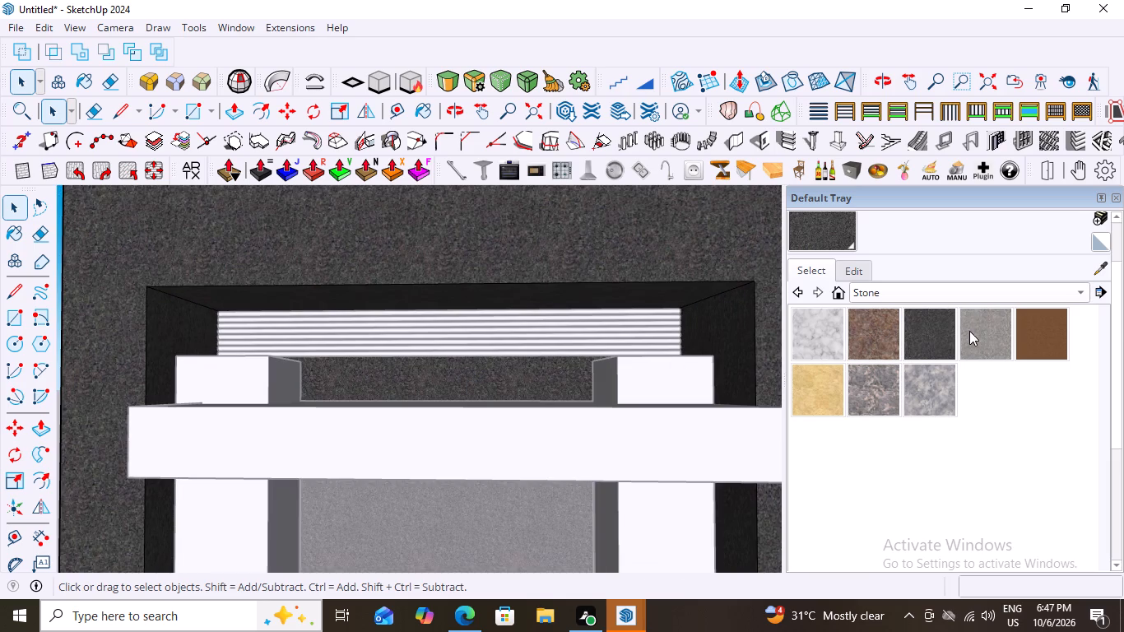
click(1075, 291)
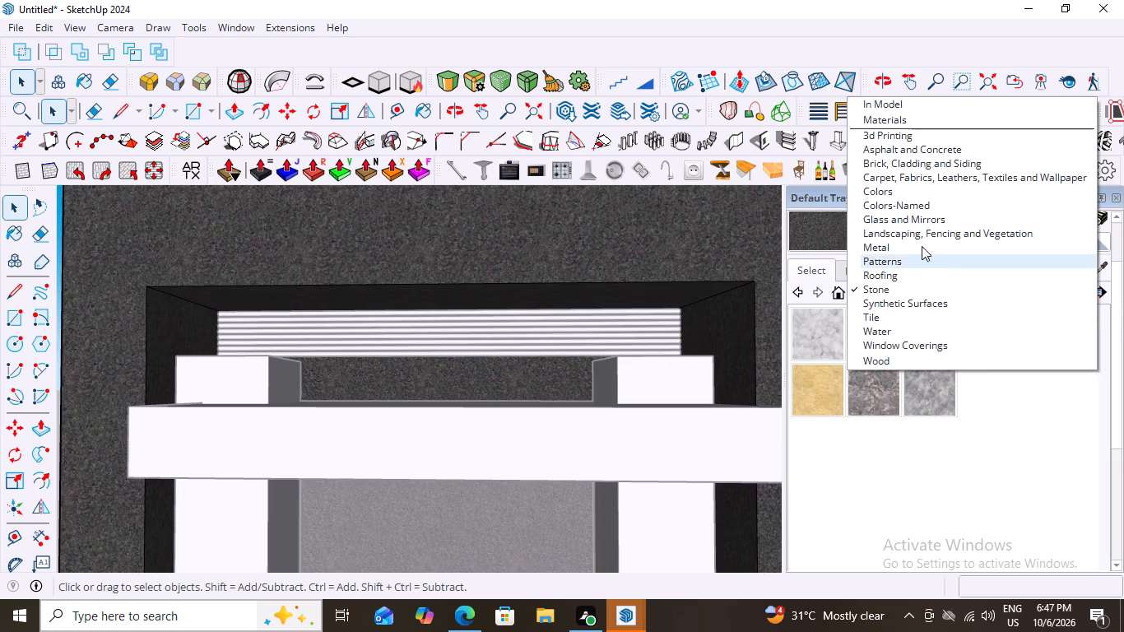
click(884, 193)
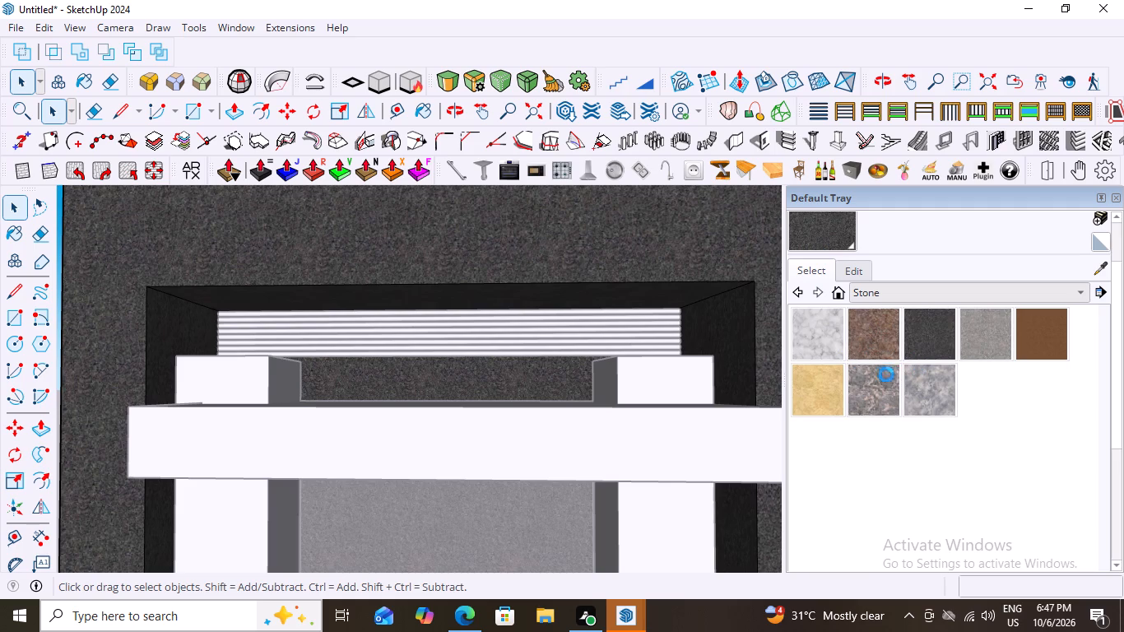
scroll(916, 366, down, 13)
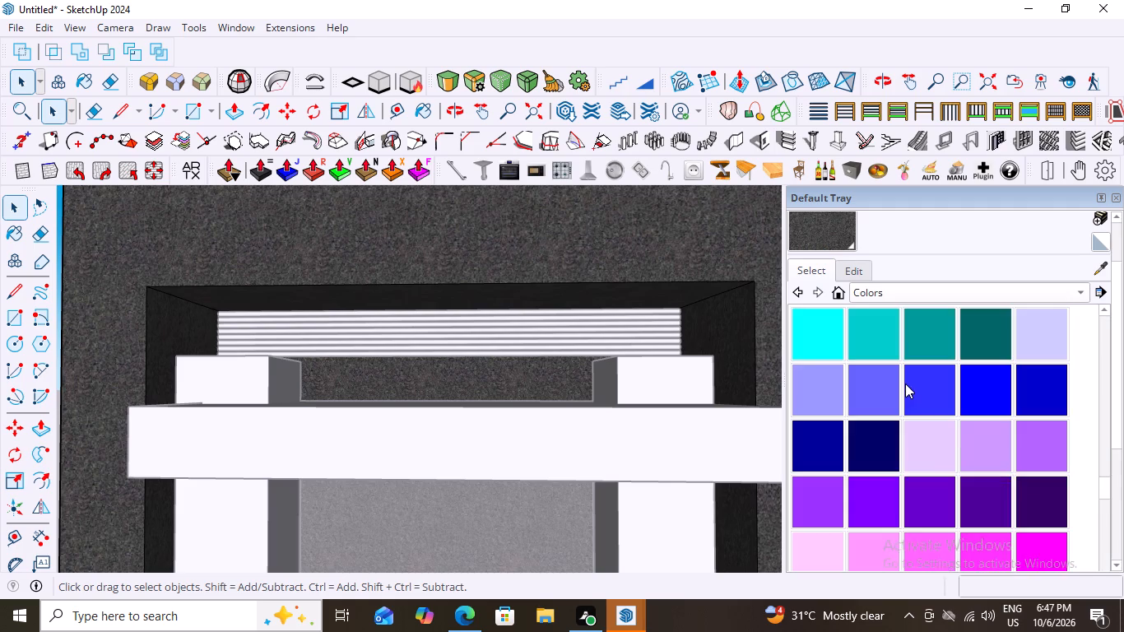
scroll(905, 383, down, 12)
scroll(908, 396, up, 15)
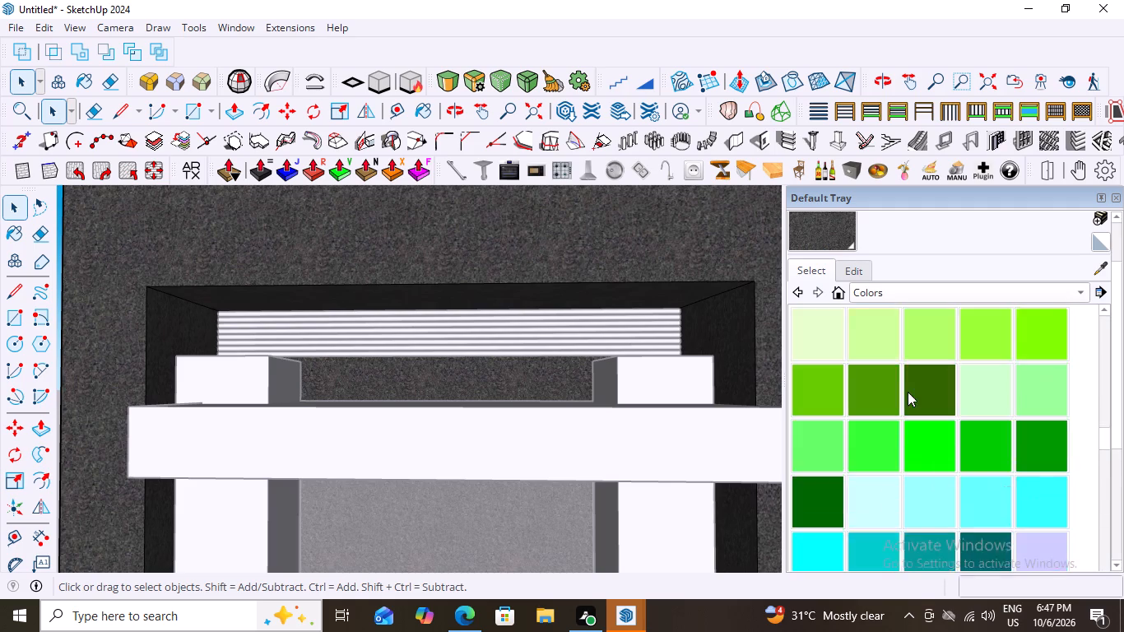
scroll(908, 392, up, 12)
scroll(905, 404, down, 3)
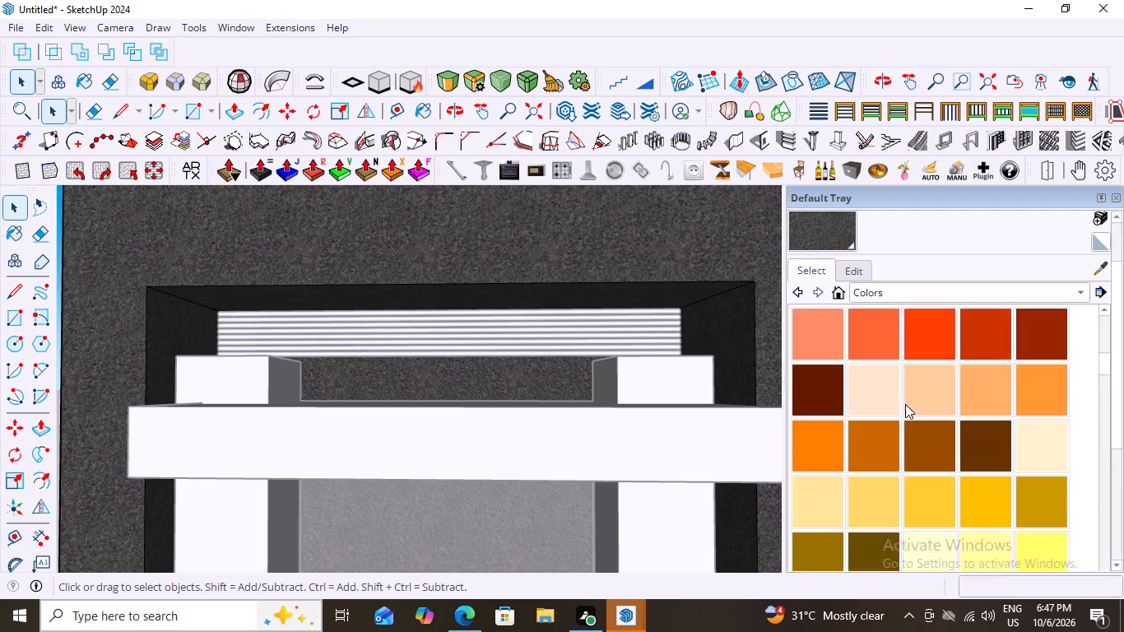
scroll(905, 404, down, 1)
click(940, 499)
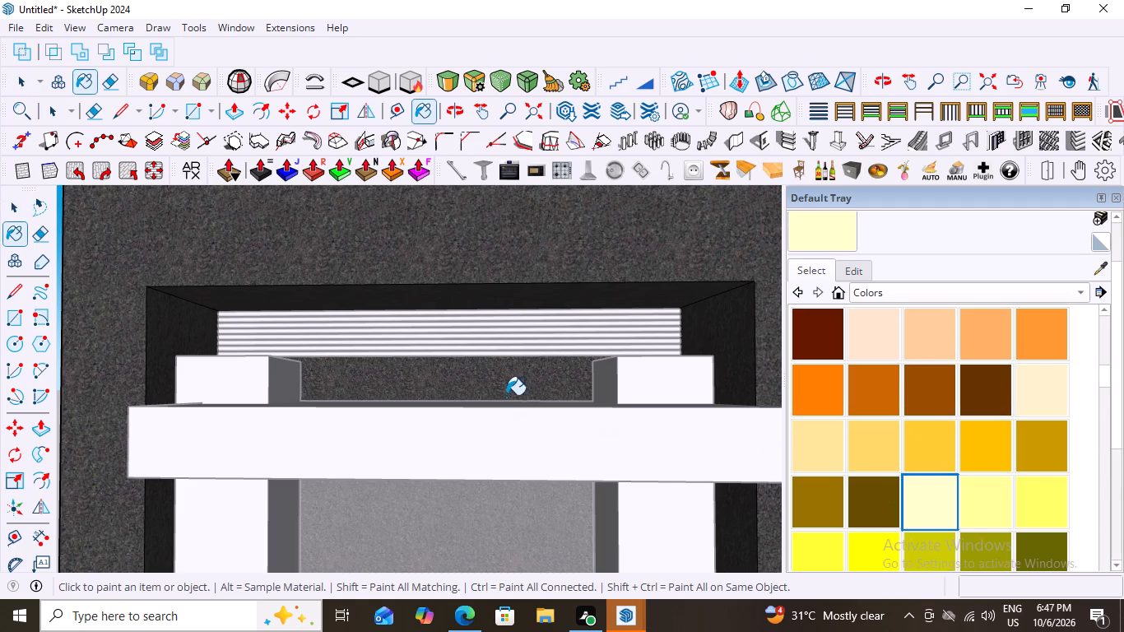
click(509, 389)
scroll(574, 381, down, 3)
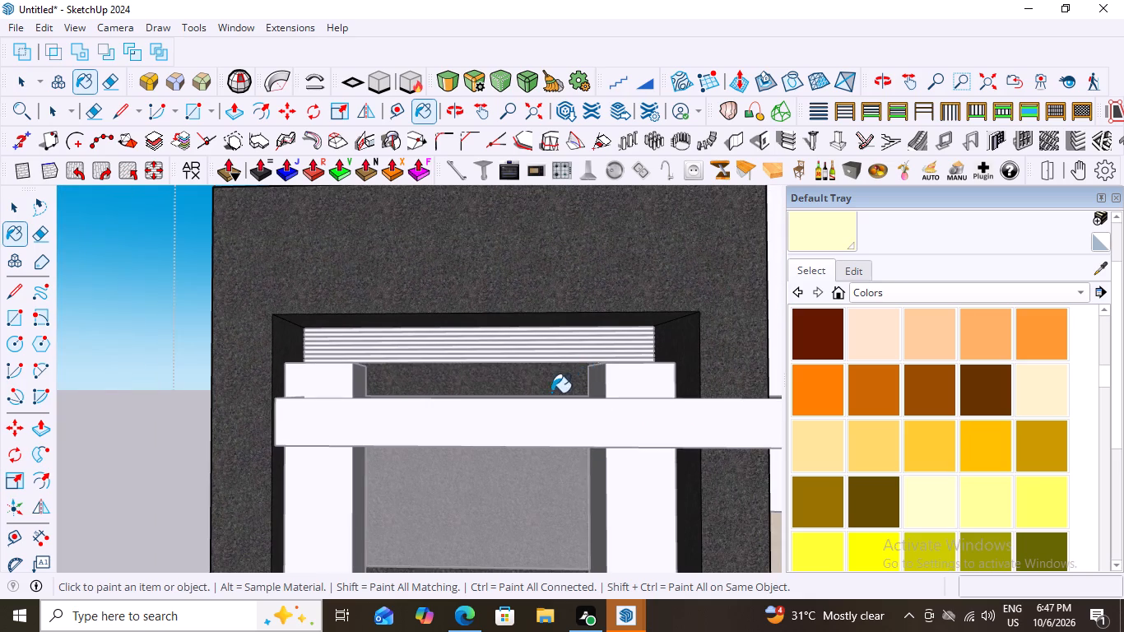
click(530, 382)
scroll(520, 384, up, 4)
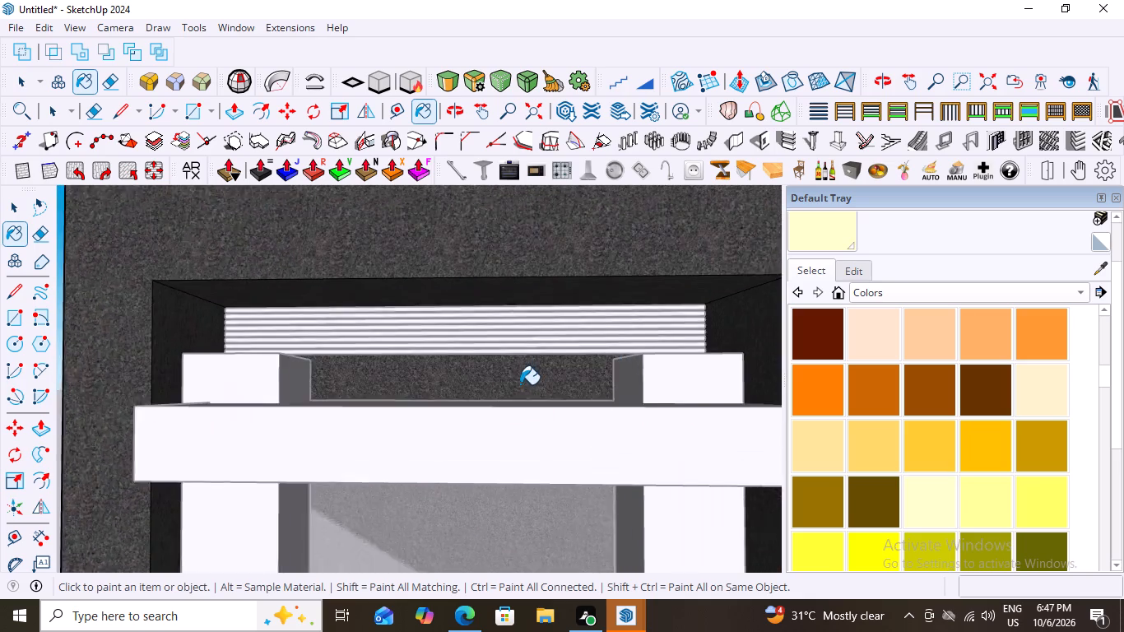
scroll(422, 372, down, 3)
scroll(425, 372, down, 18)
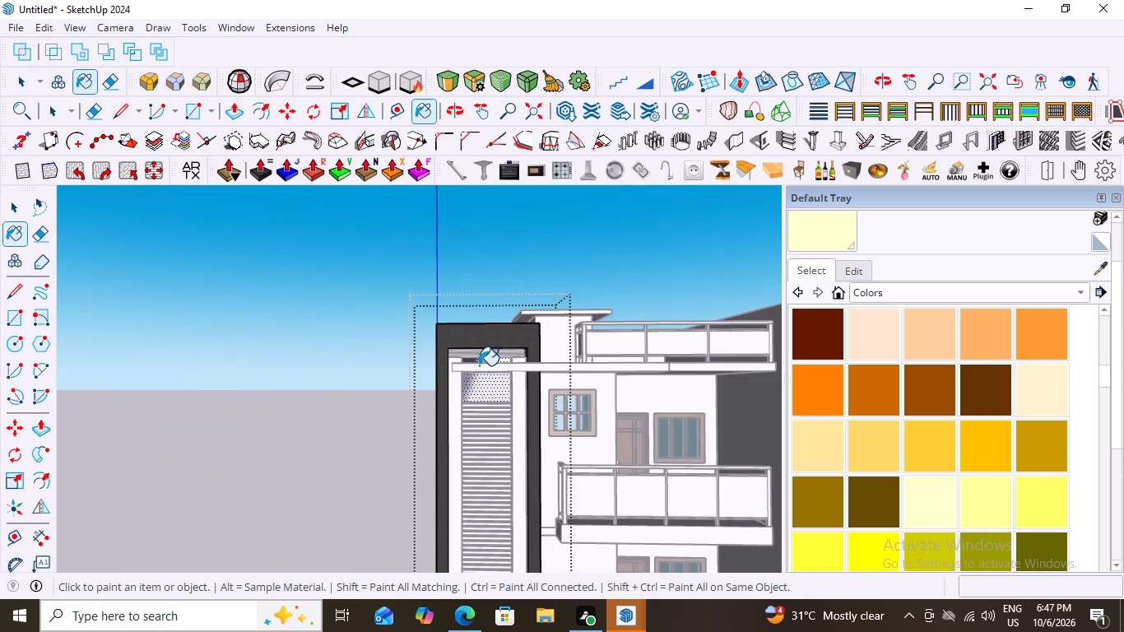
scroll(479, 365, down, 9)
key(space)
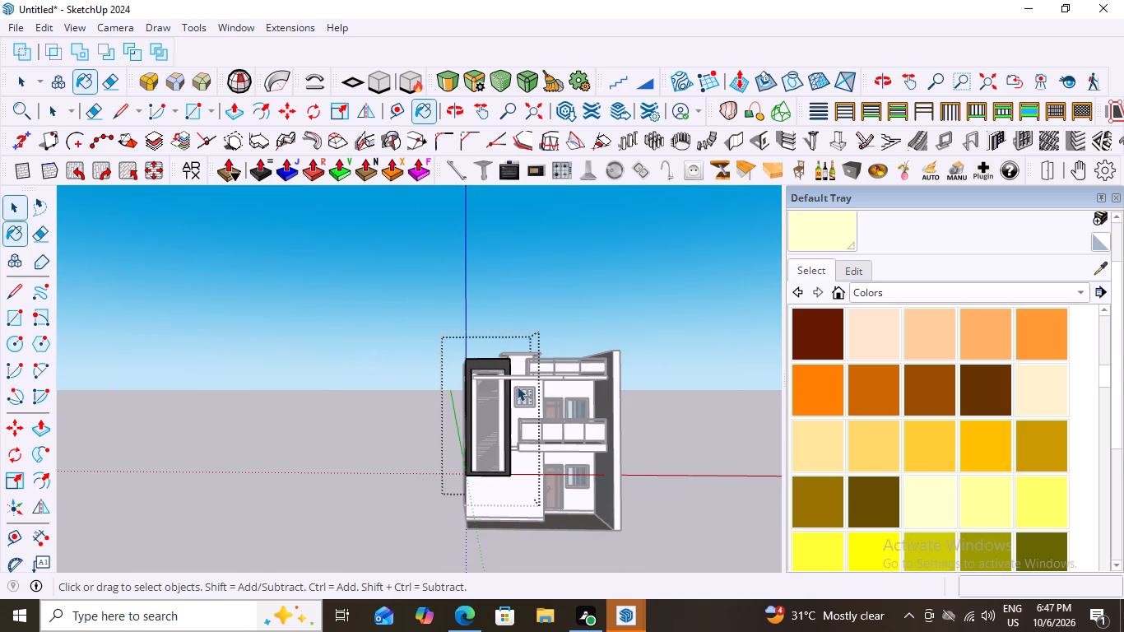
click(567, 281)
Examine the repainted panel behind the louvres close up, and the whole house front from several angles.
scroll(488, 404, up, 20)
scroll(488, 404, up, 1)
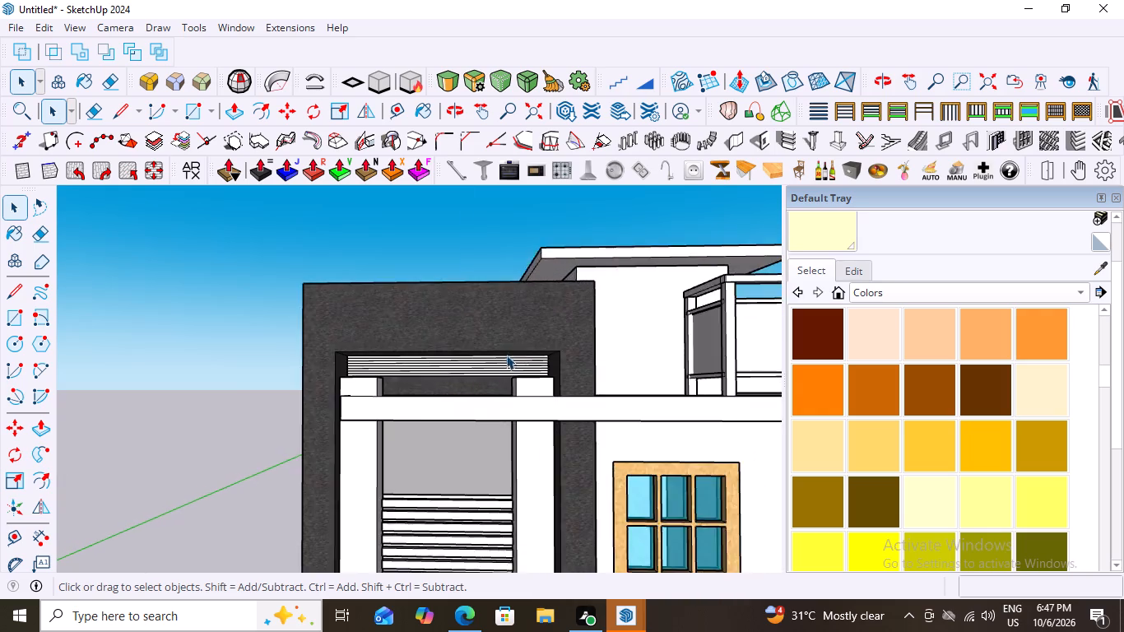
scroll(506, 355, up, 10)
scroll(469, 458, down, 2)
scroll(466, 453, up, 4)
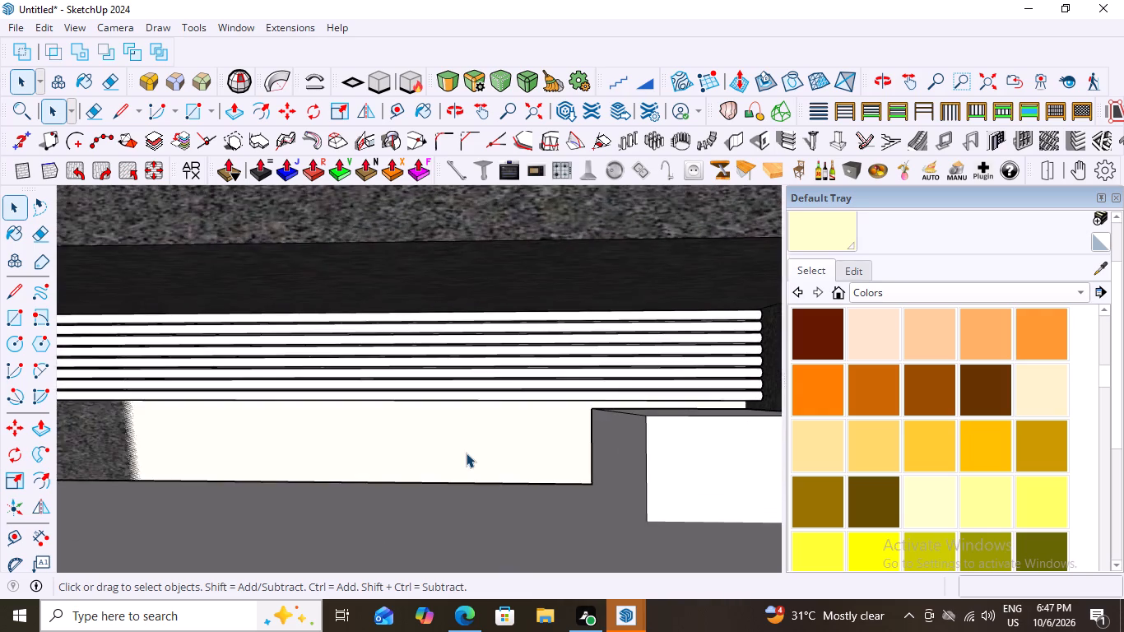
scroll(466, 453, down, 7)
scroll(484, 439, down, 14)
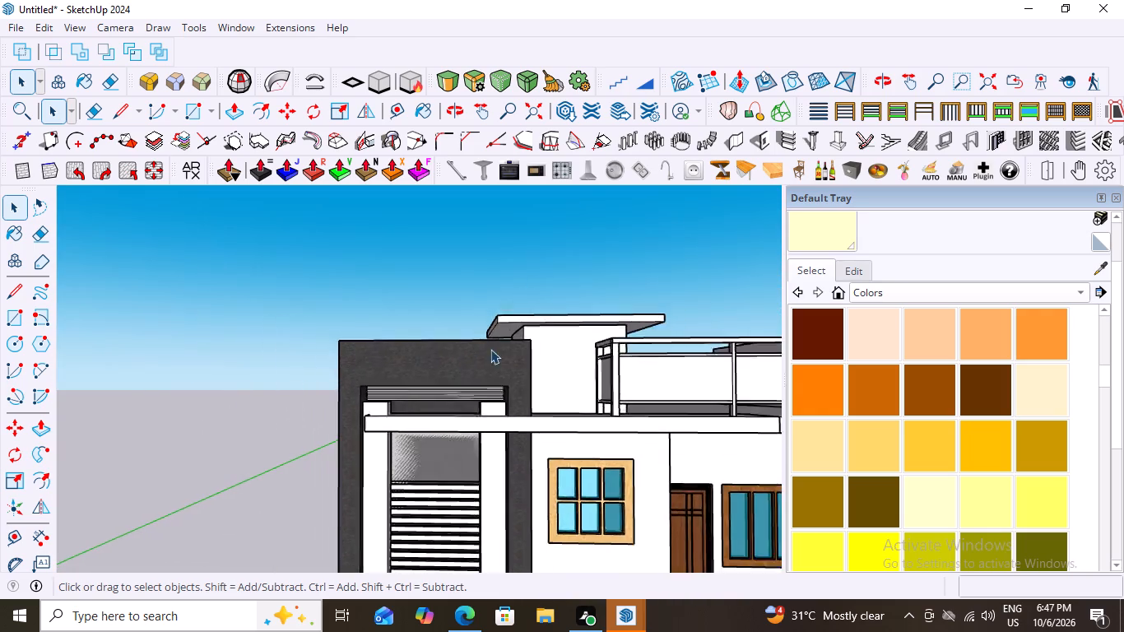
scroll(490, 349, down, 18)
scroll(444, 486, down, 3)
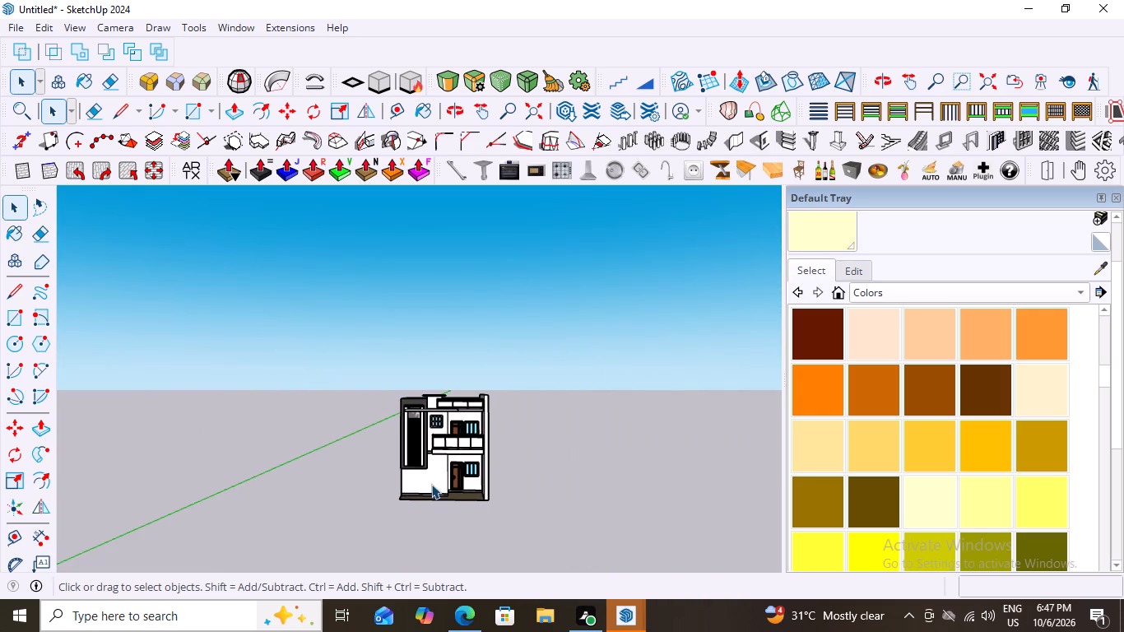
middle_drag(425, 480, 373, 462)
scroll(435, 426, up, 4)
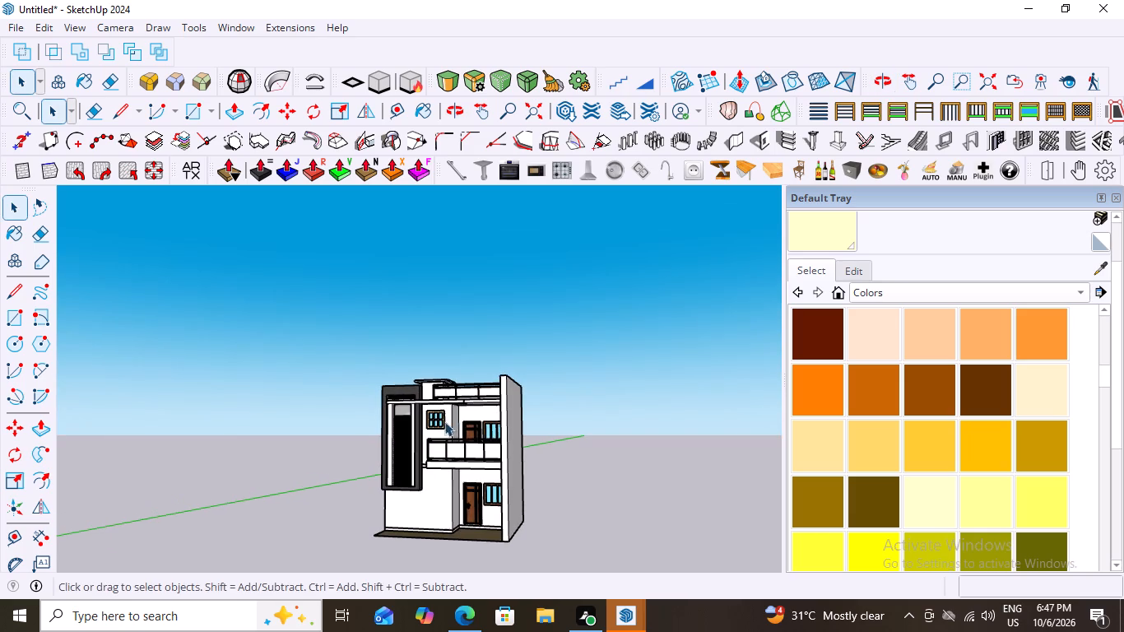
scroll(382, 472, up, 3)
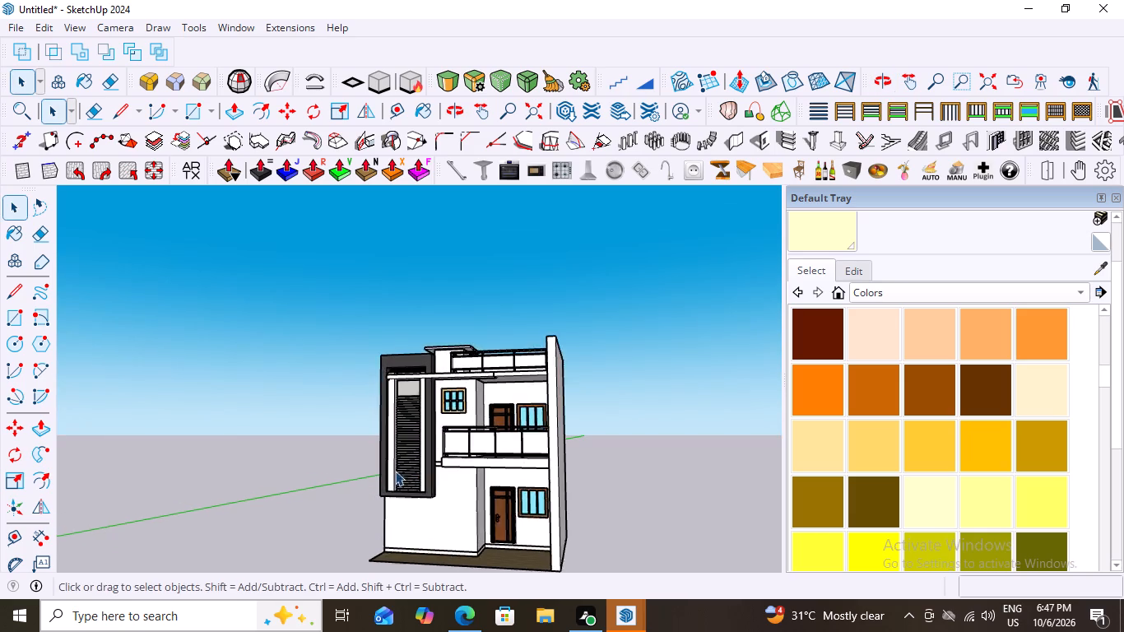
scroll(436, 470, up, 3)
middle_drag(402, 463, 509, 516)
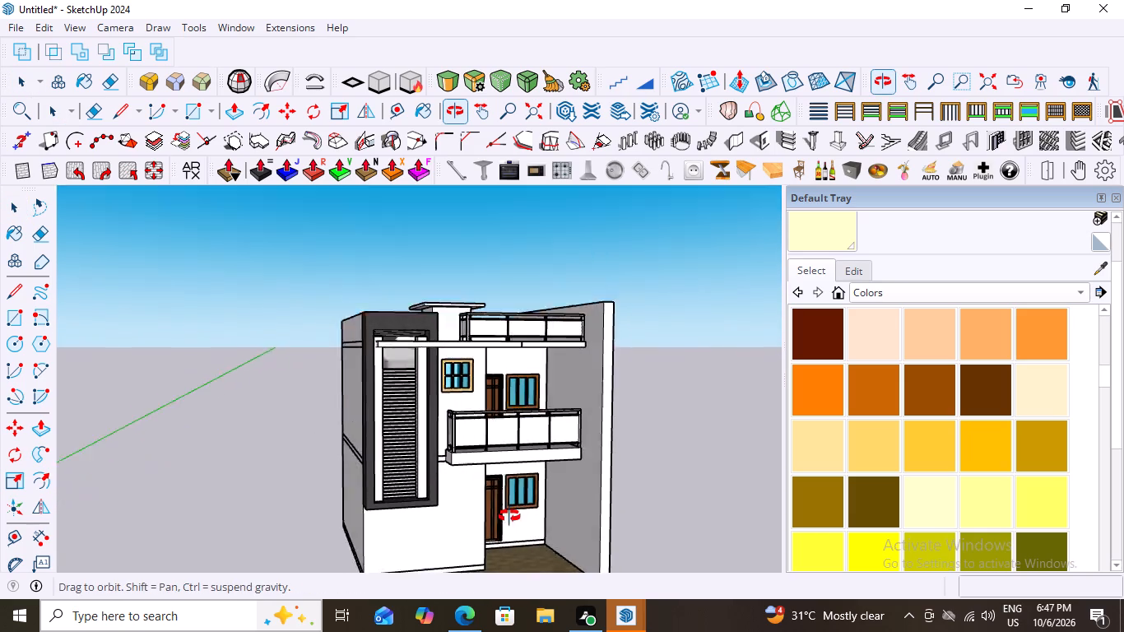
middle_drag(509, 516, 492, 395)
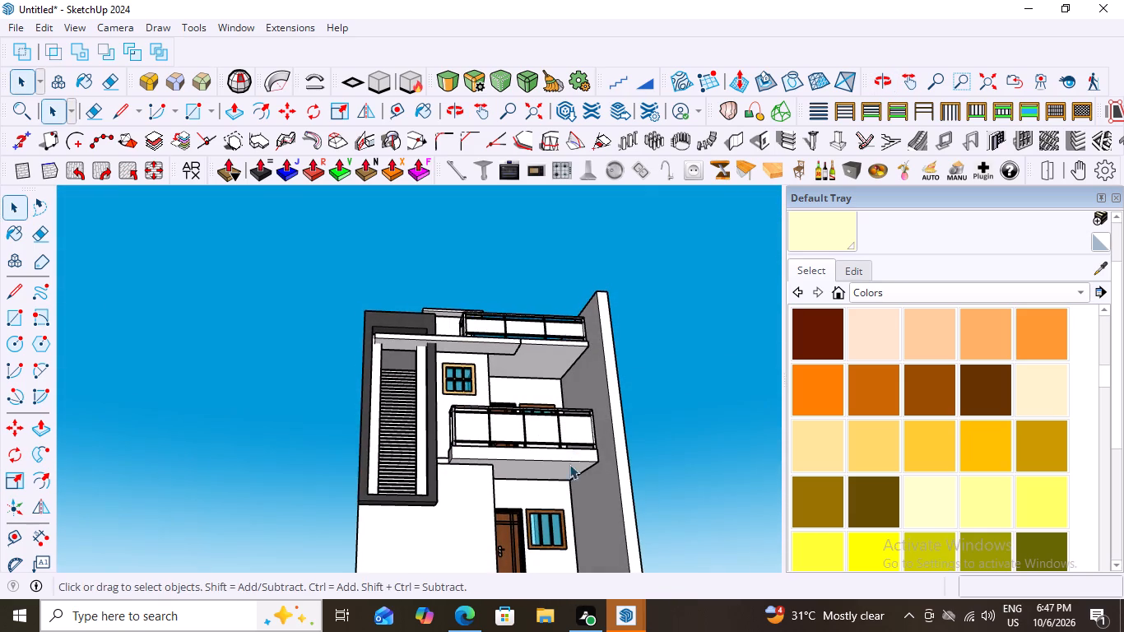
middle_drag(566, 481, 530, 502)
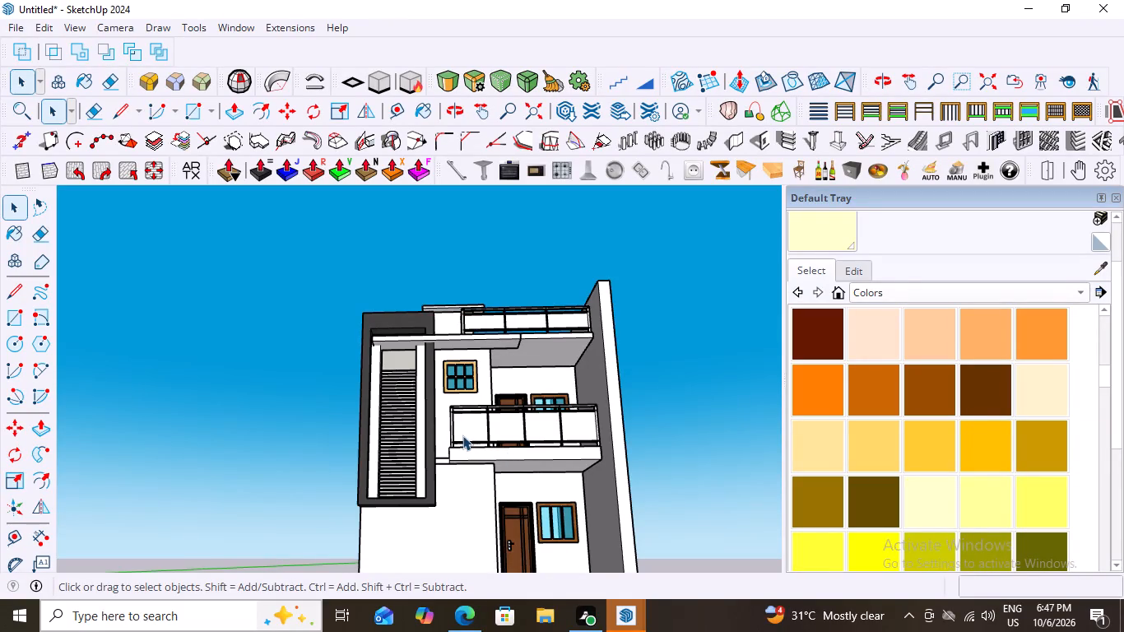
scroll(473, 404, down, 7)
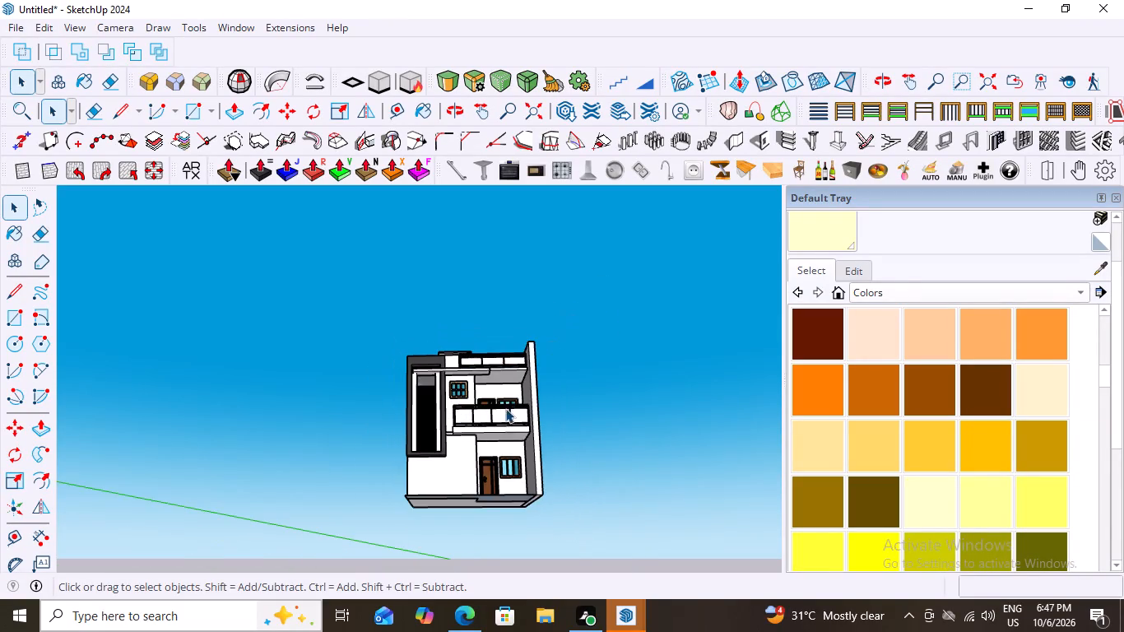
middle_drag(515, 421, 512, 552)
scroll(495, 500, up, 4)
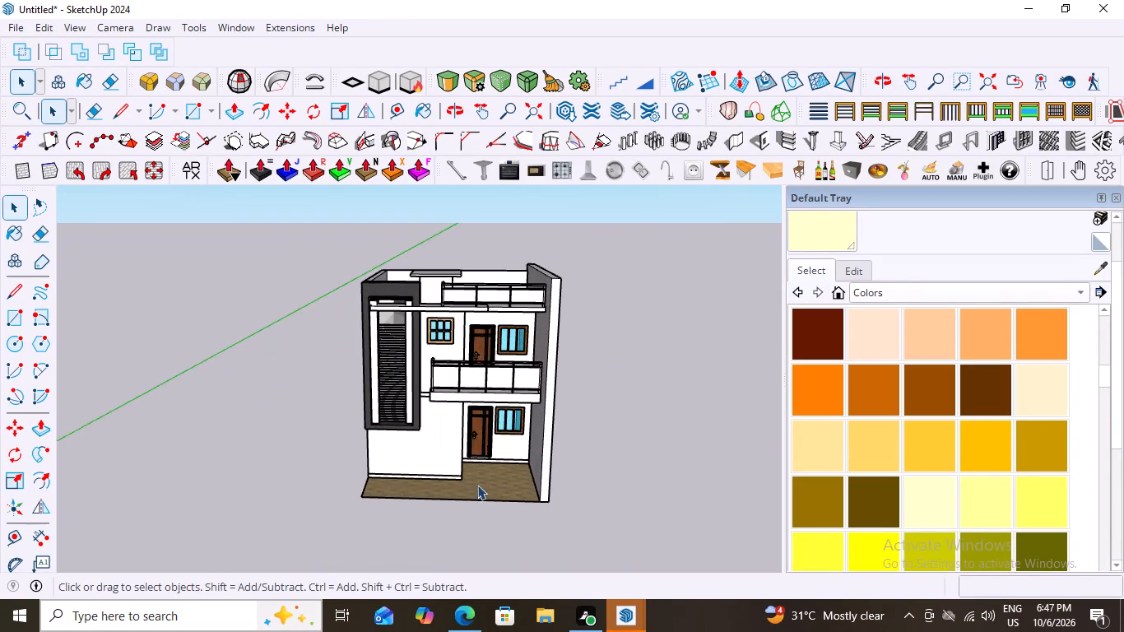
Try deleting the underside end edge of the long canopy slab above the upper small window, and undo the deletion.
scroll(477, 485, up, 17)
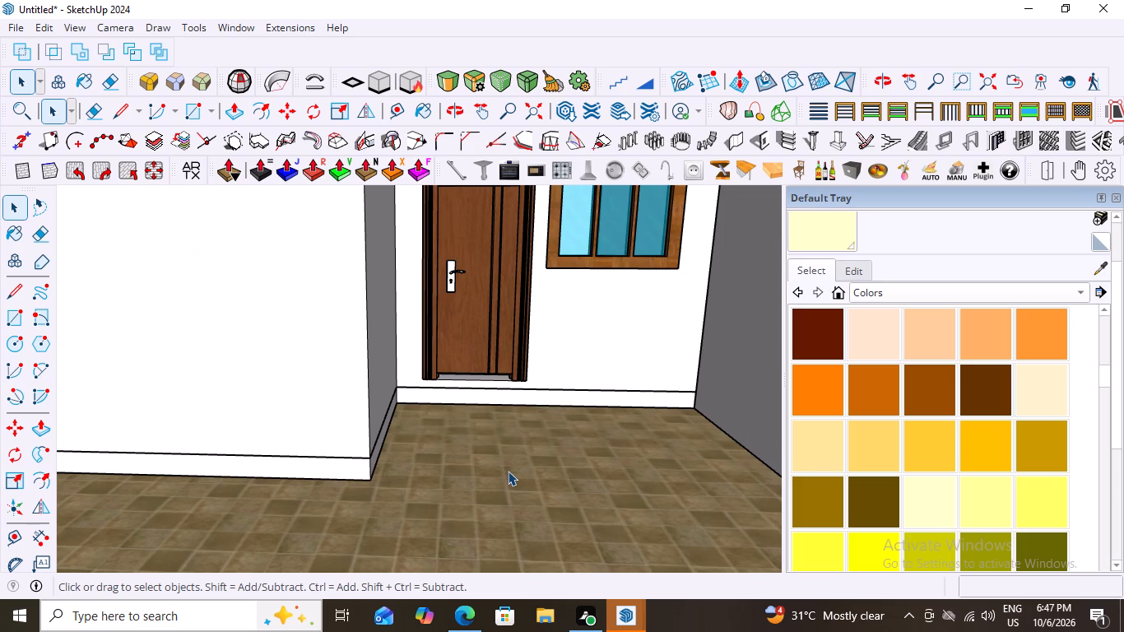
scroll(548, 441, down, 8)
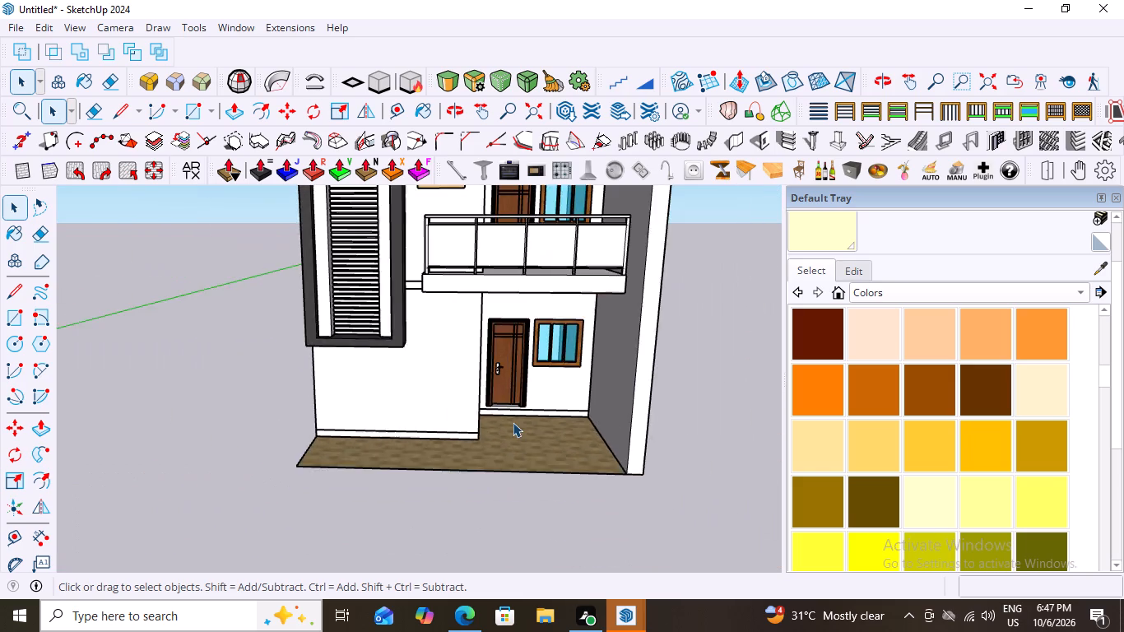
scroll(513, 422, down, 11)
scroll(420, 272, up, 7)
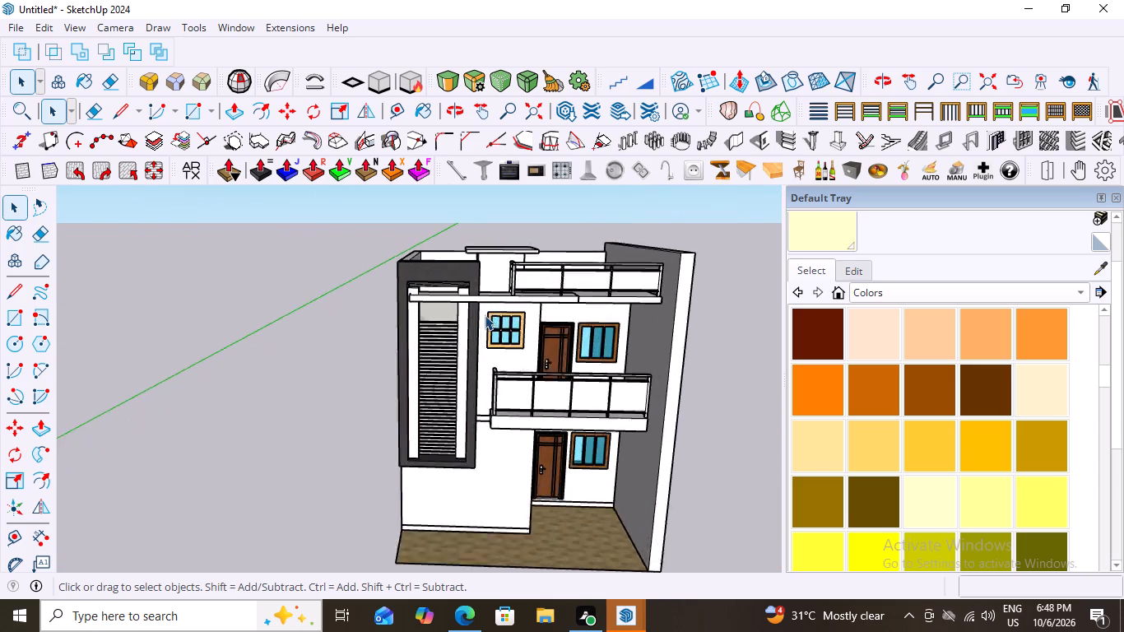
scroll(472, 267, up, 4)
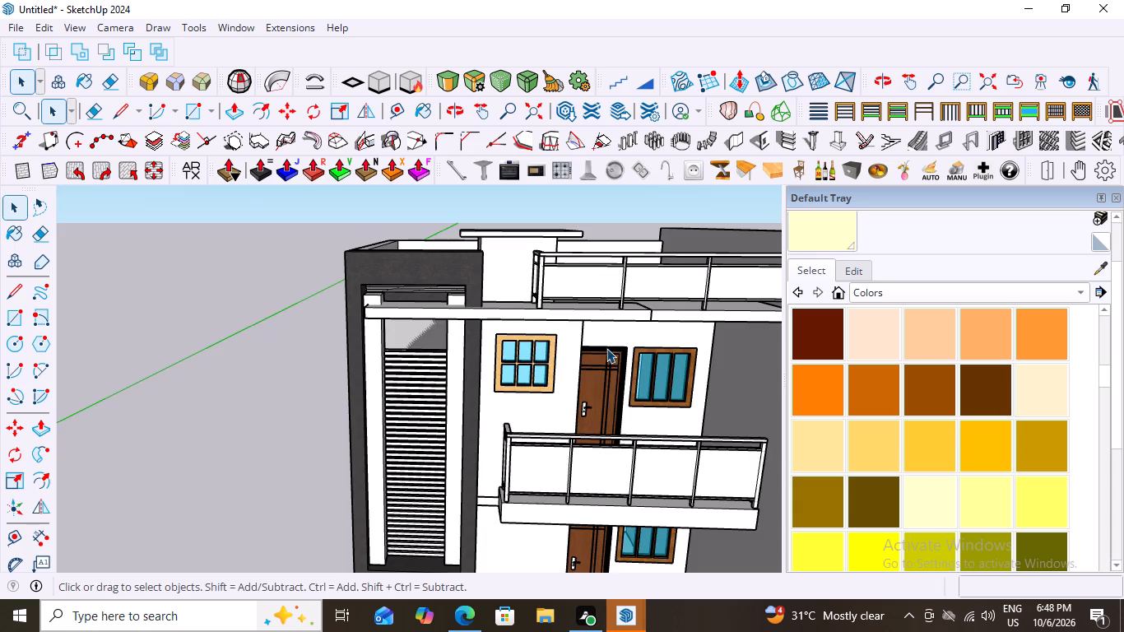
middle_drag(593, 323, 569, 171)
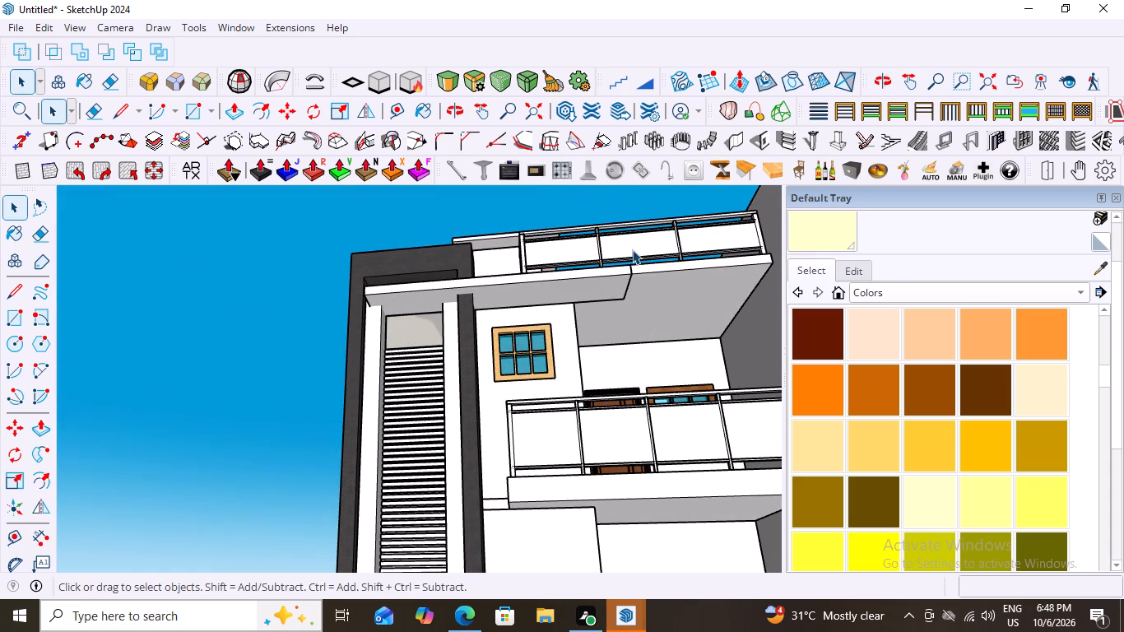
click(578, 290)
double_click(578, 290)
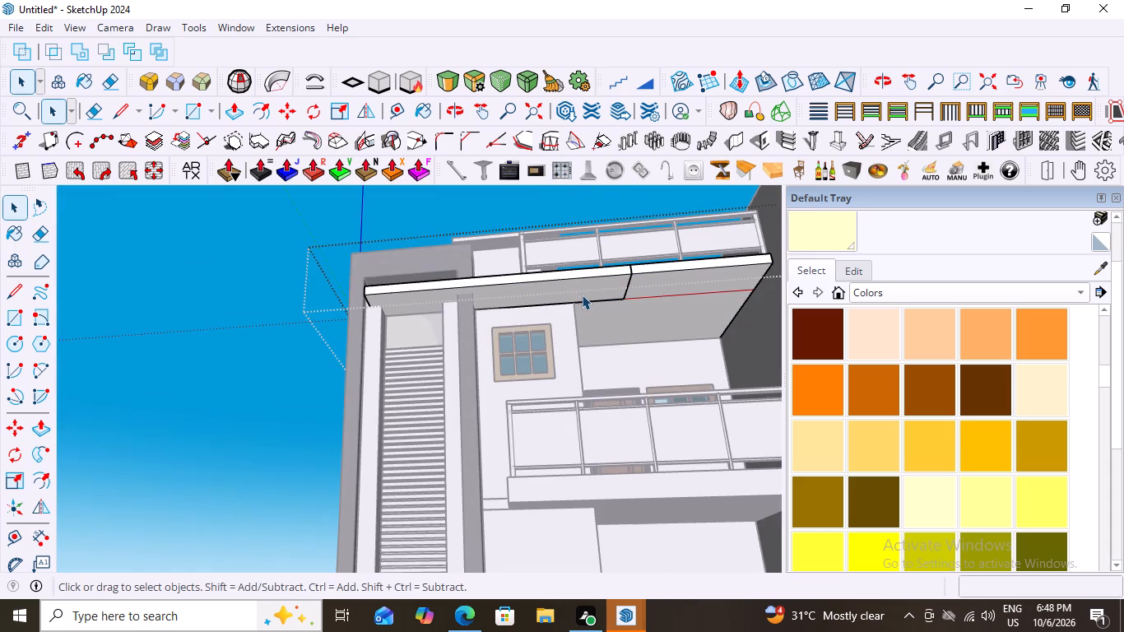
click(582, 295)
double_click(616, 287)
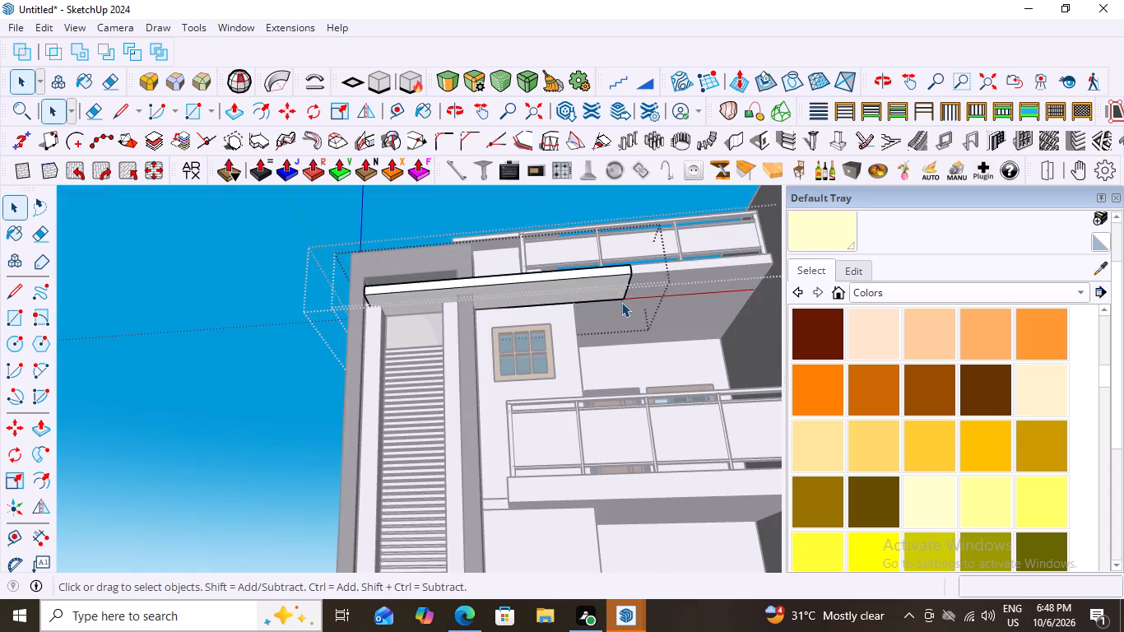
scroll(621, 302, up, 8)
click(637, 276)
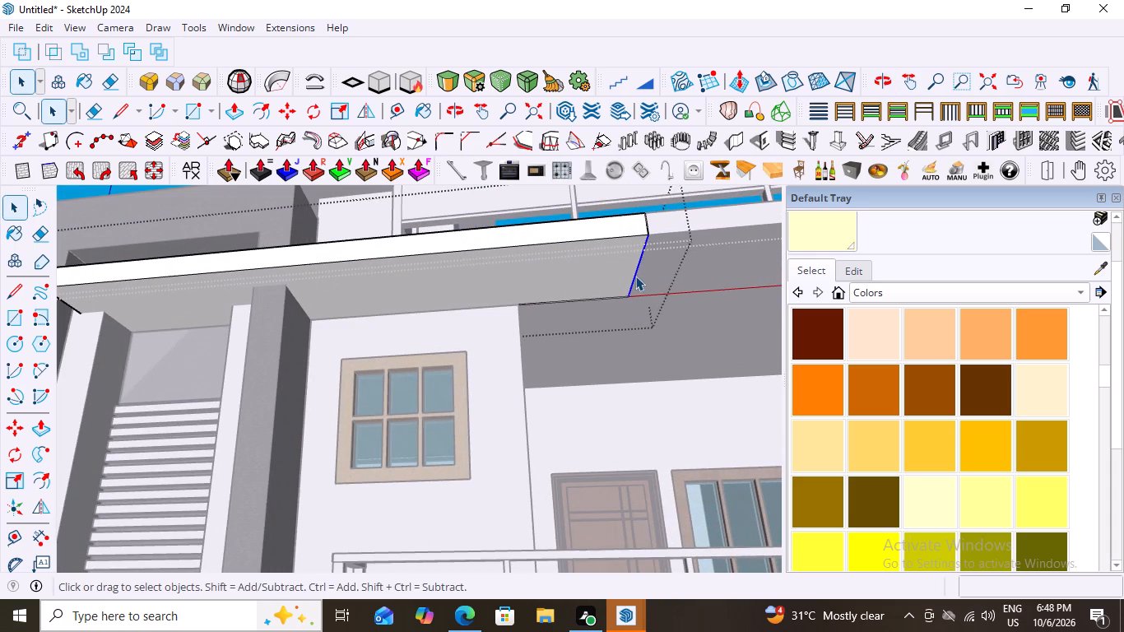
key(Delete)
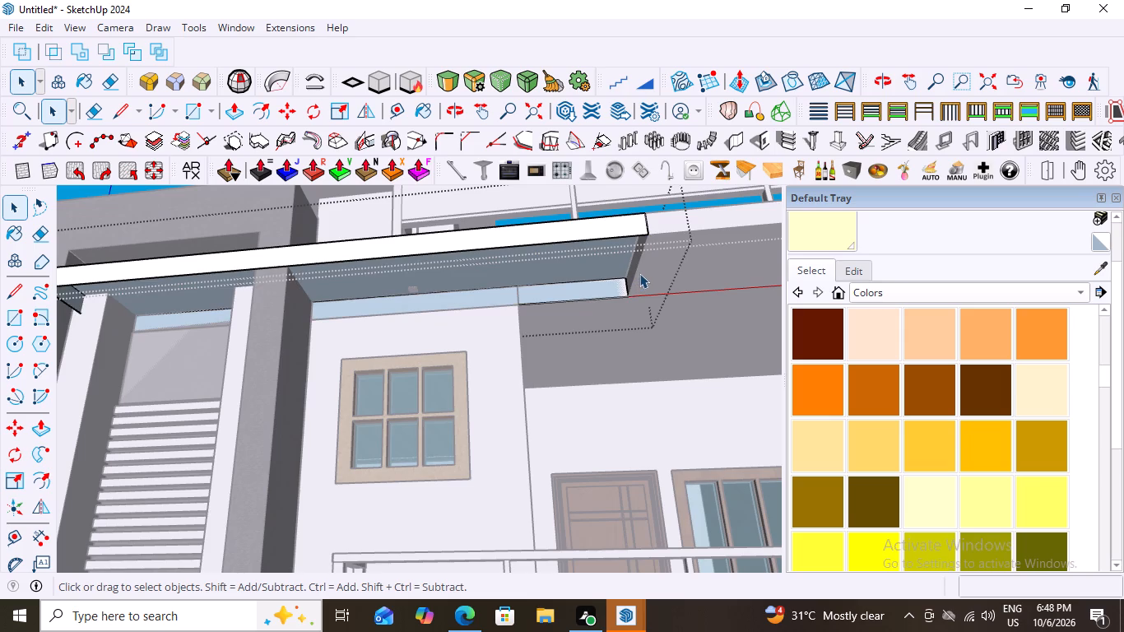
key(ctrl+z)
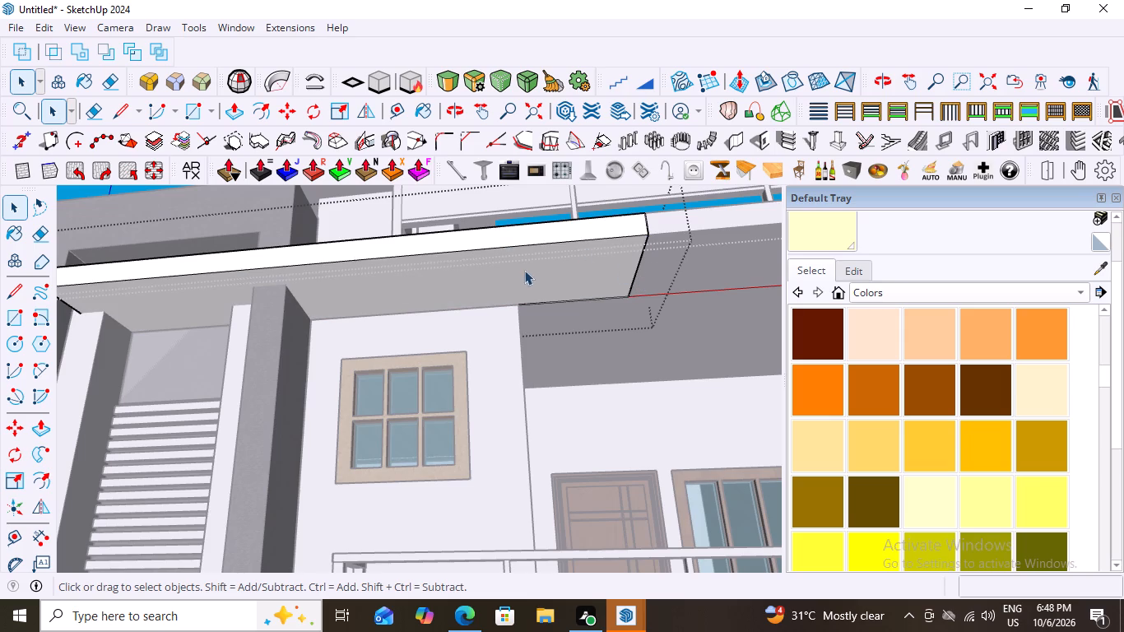
Examine the canopy slab's underside and end from several angles, and leave its nested group for the whole model.
scroll(490, 287, down, 8)
middle_drag(596, 326, 433, 314)
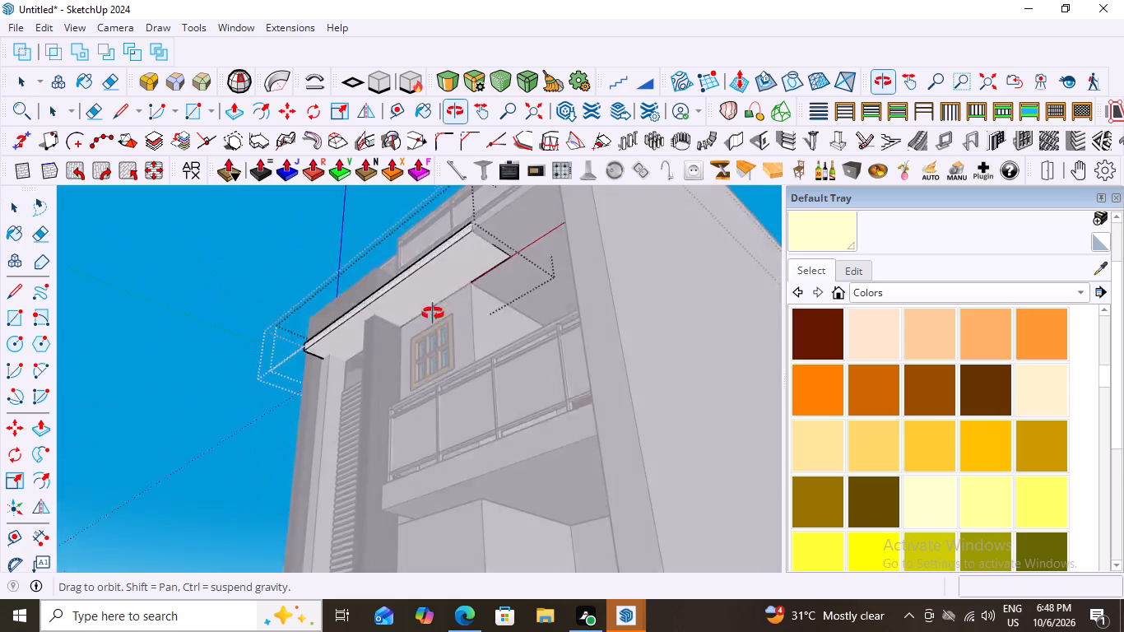
middle_drag(433, 314, 489, 353)
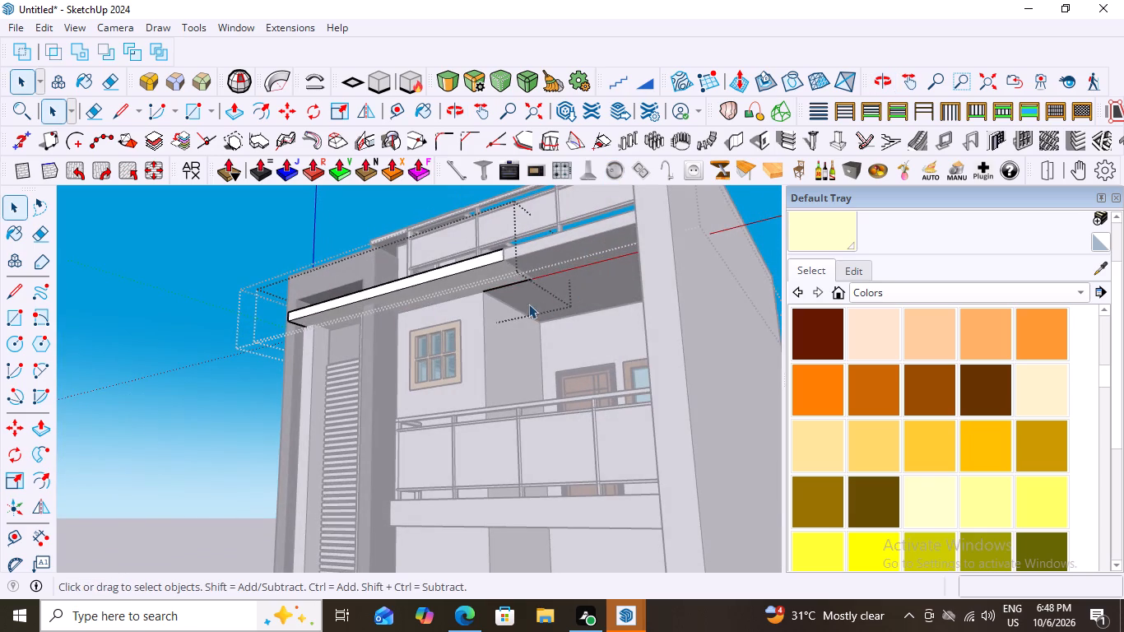
scroll(527, 304, up, 2)
middle_drag(496, 294, 519, 303)
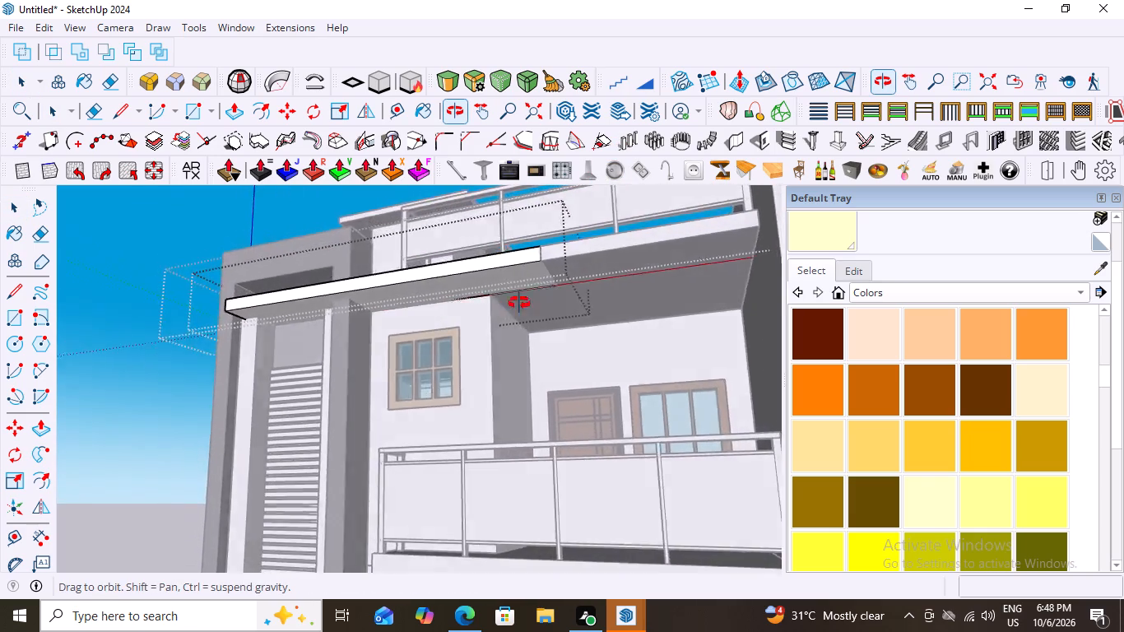
middle_drag(519, 303, 555, 253)
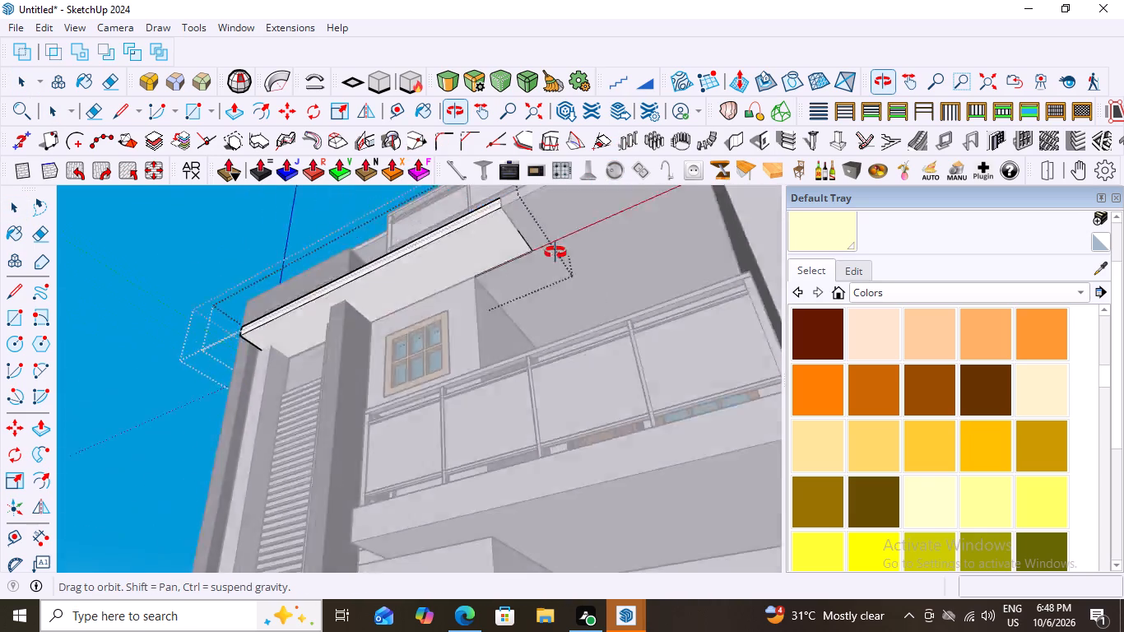
middle_drag(555, 253, 723, 362)
scroll(602, 378, up, 3)
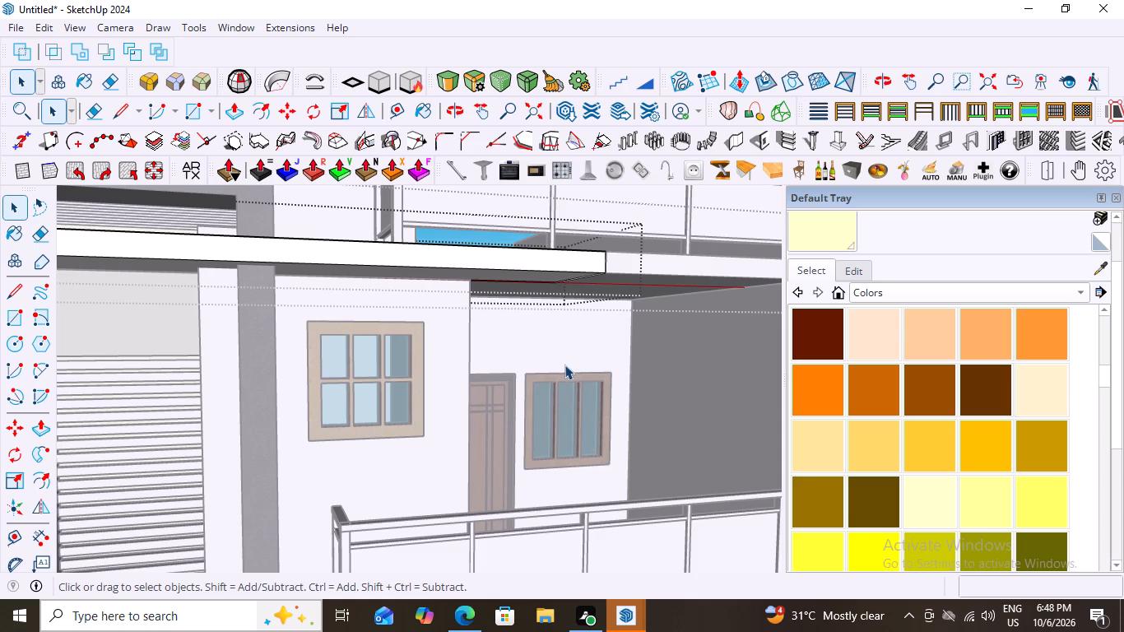
middle_drag(599, 339, 532, 272)
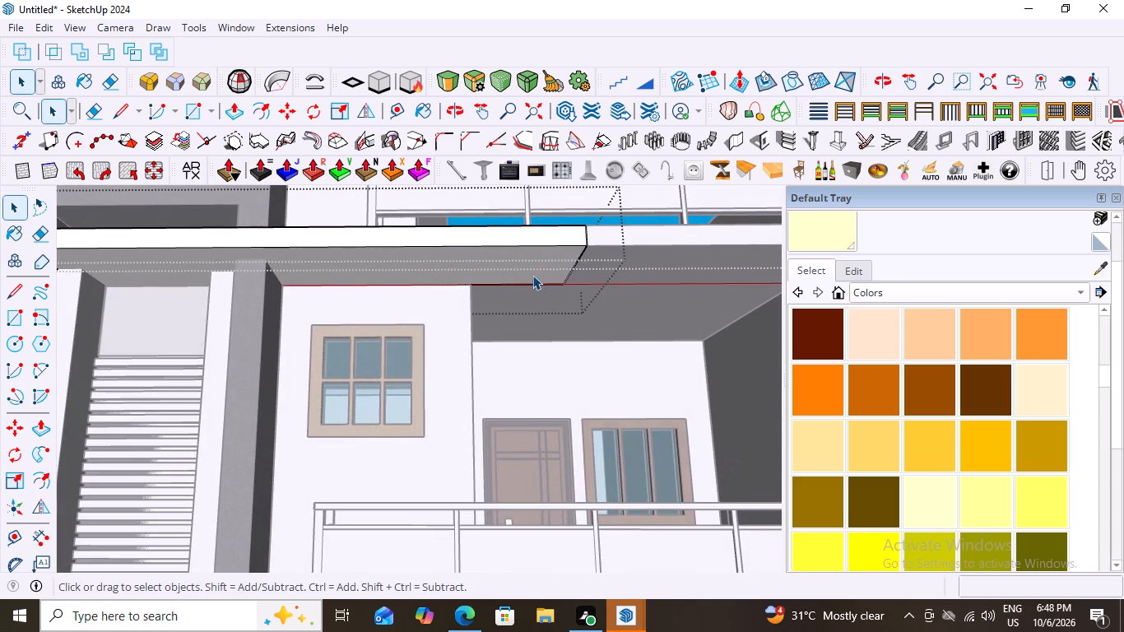
scroll(532, 275, down, 18)
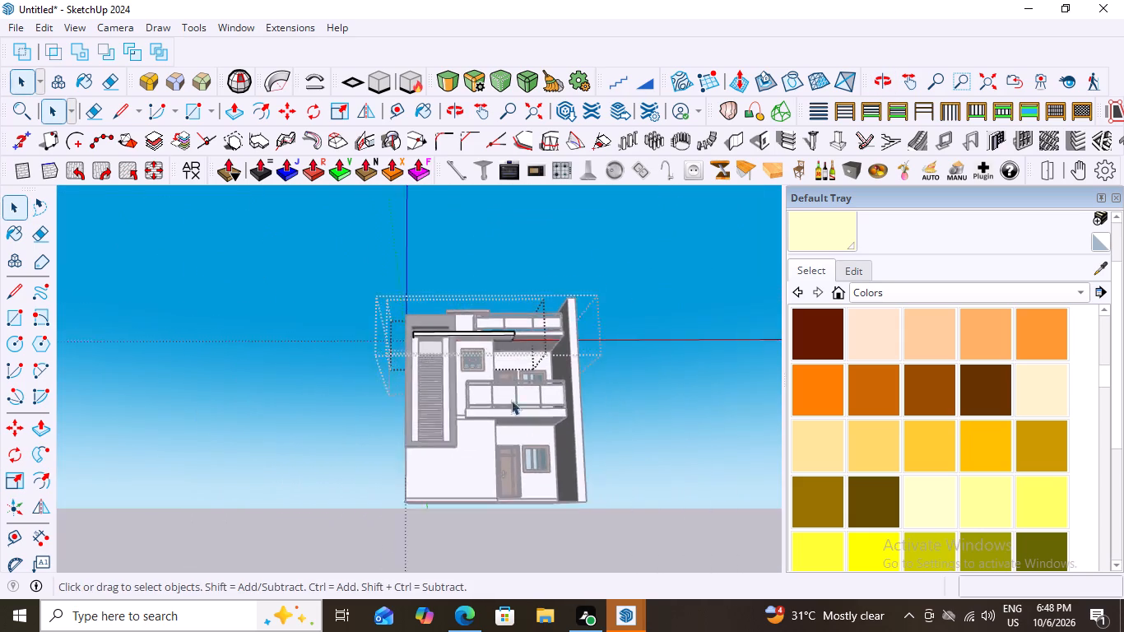
scroll(511, 400, down, 1)
middle_drag(500, 307, 524, 411)
scroll(506, 322, down, 1)
key(space)
drag(669, 285, 662, 287)
click(657, 260)
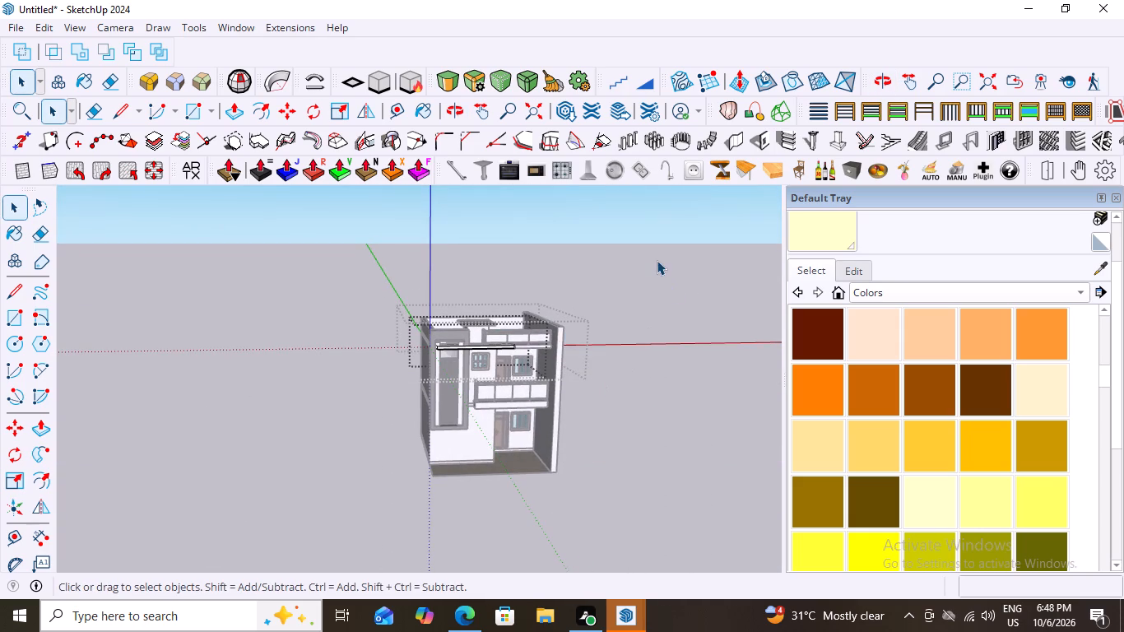
click(647, 261)
Examine the whole house front from several angles, including the balcony, the doors and the tall side wall.
scroll(551, 388, up, 8)
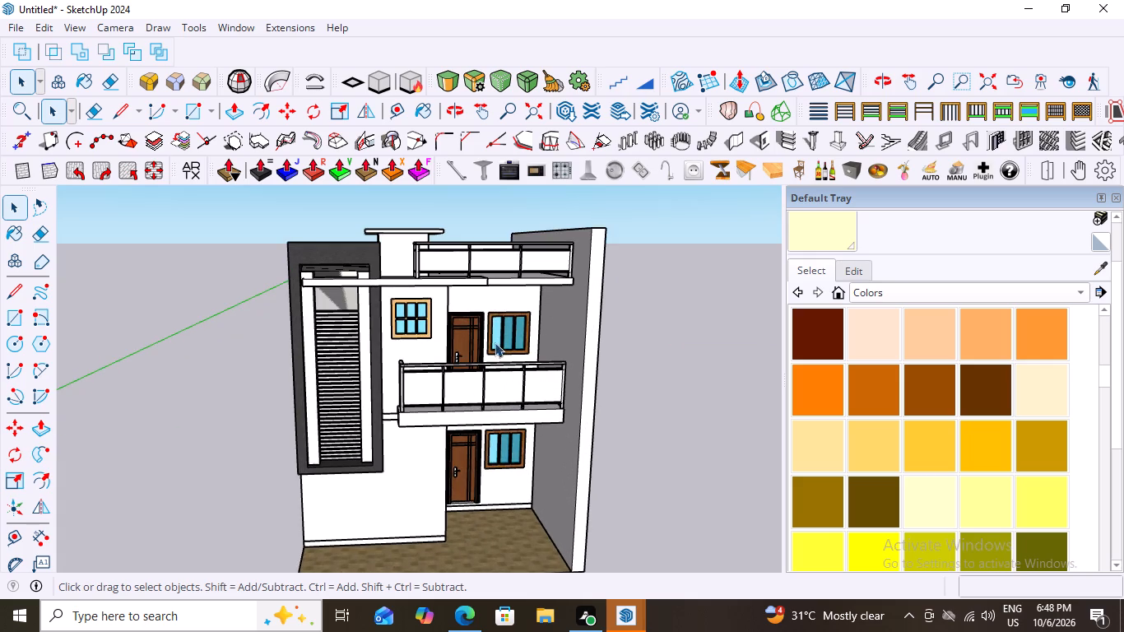
middle_drag(453, 441, 423, 427)
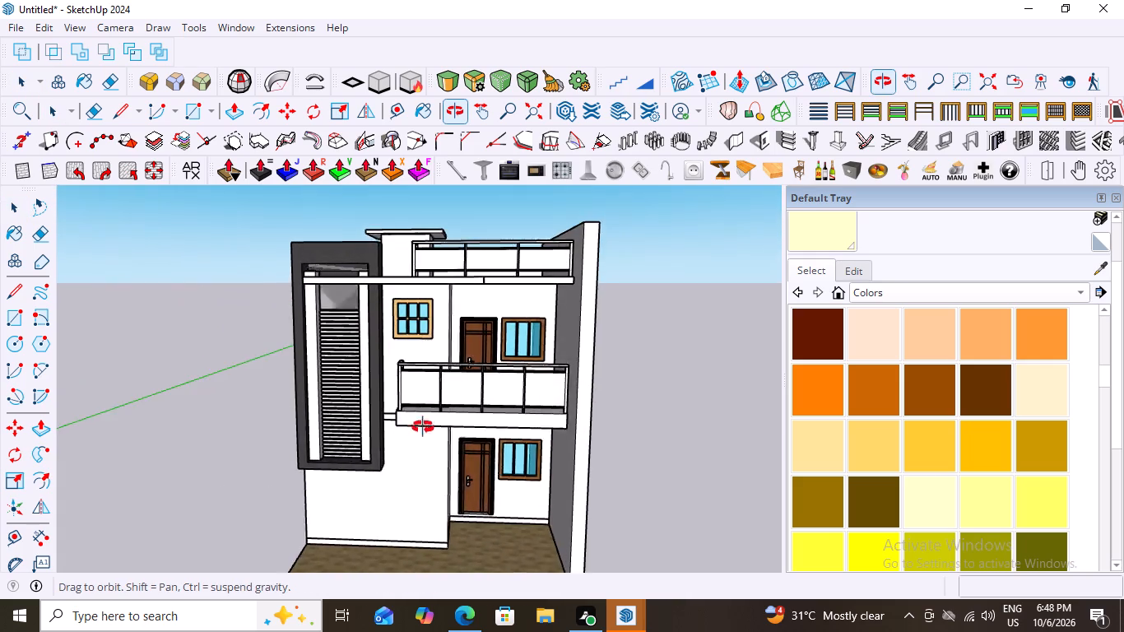
middle_drag(423, 427, 487, 426)
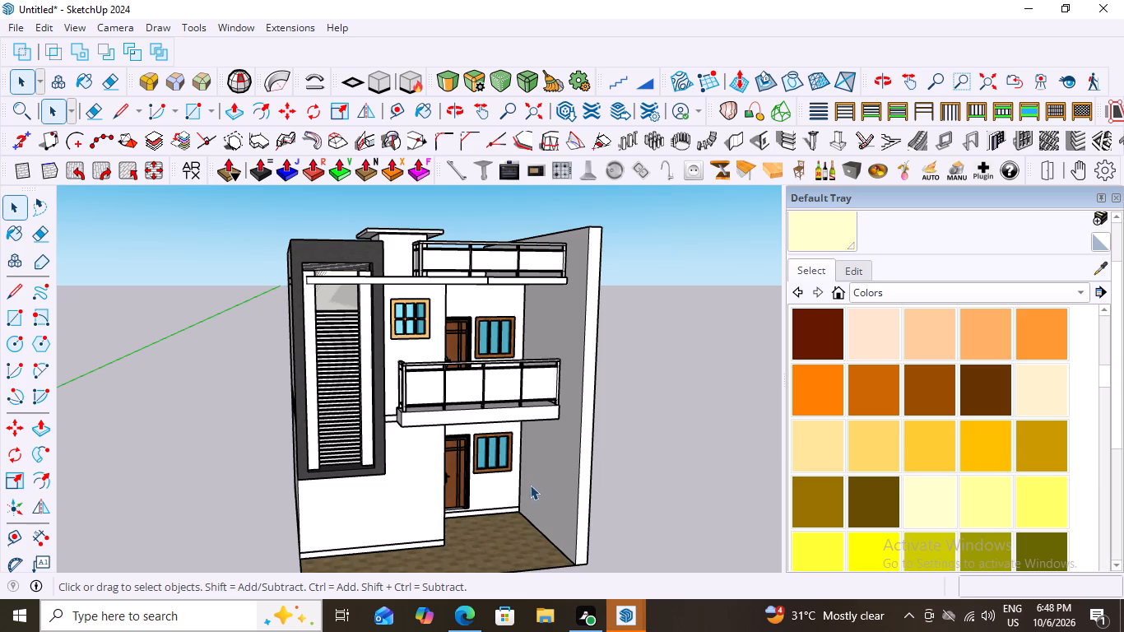
scroll(474, 416, up, 3)
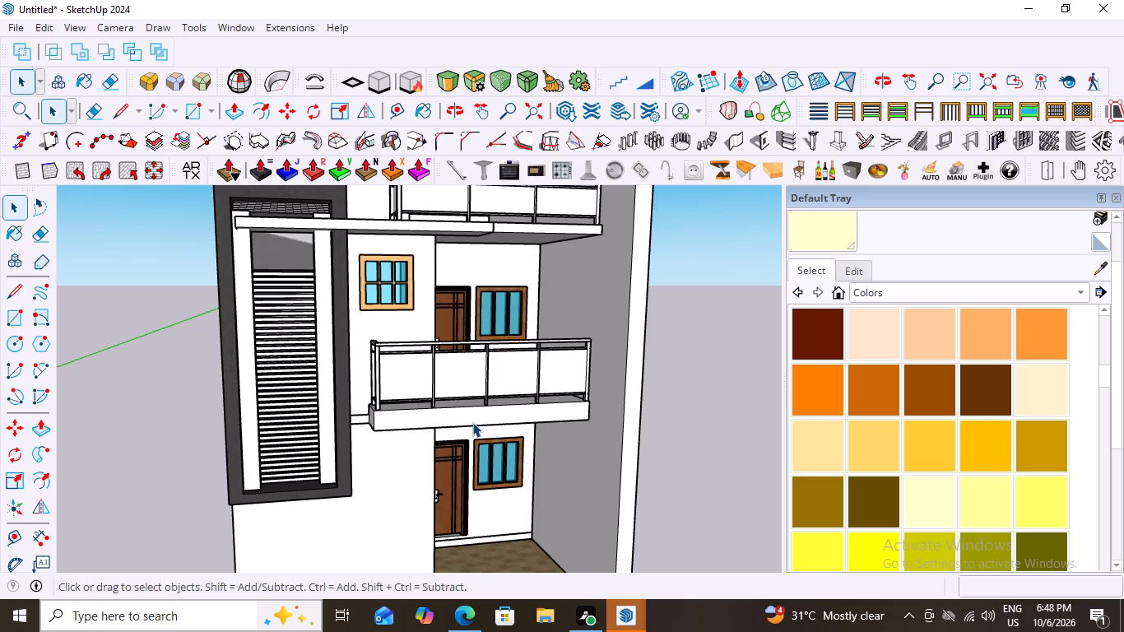
scroll(444, 437, down, 6)
scroll(496, 506, up, 3)
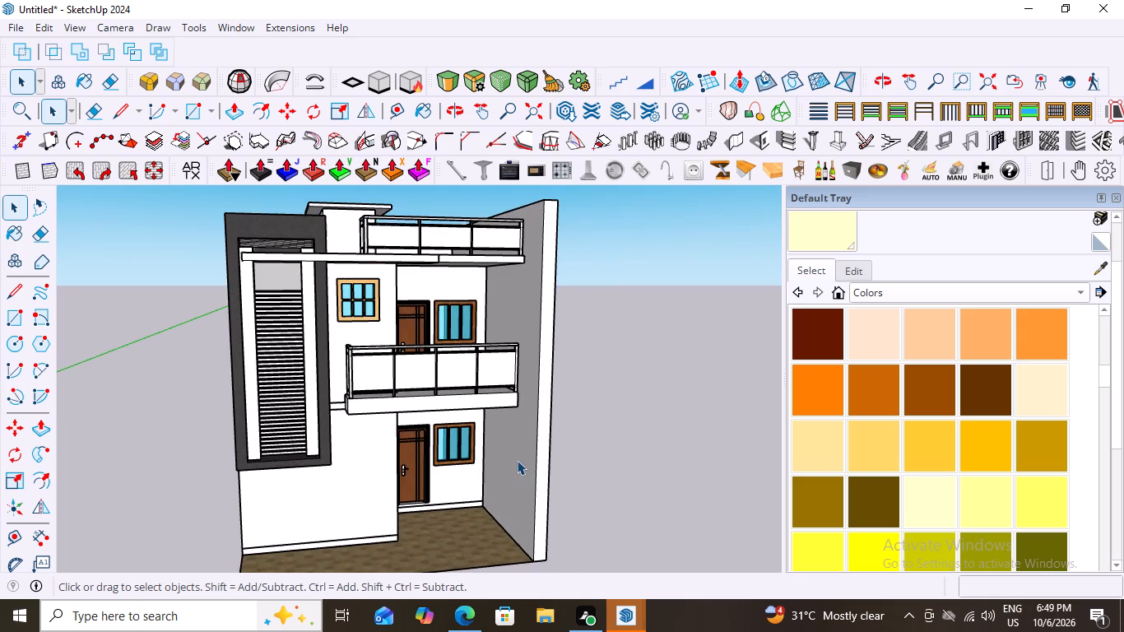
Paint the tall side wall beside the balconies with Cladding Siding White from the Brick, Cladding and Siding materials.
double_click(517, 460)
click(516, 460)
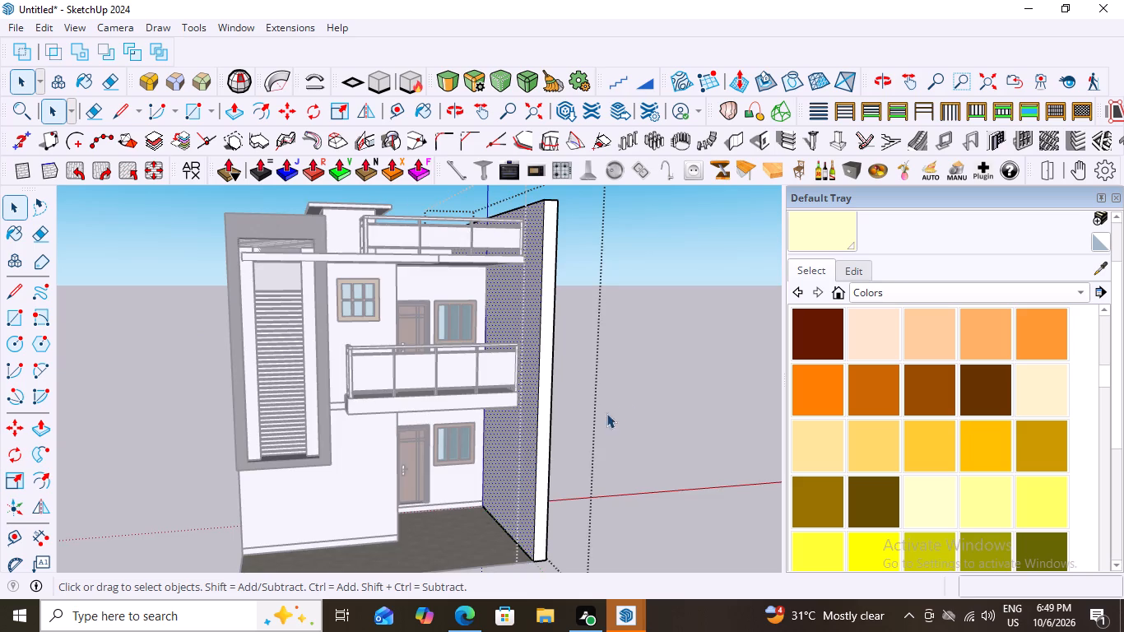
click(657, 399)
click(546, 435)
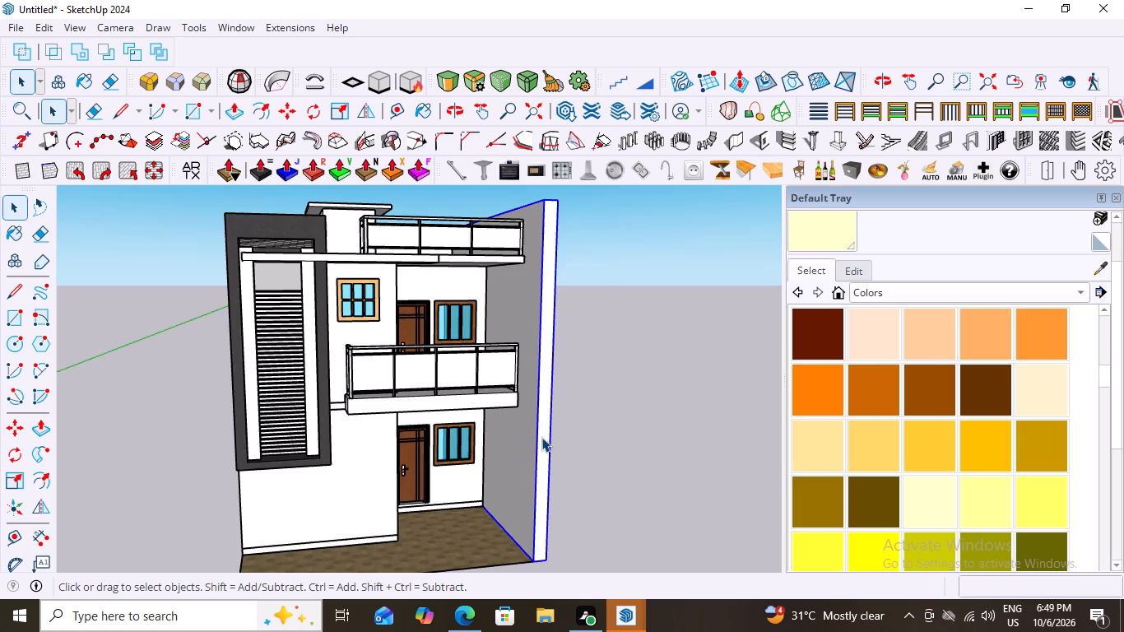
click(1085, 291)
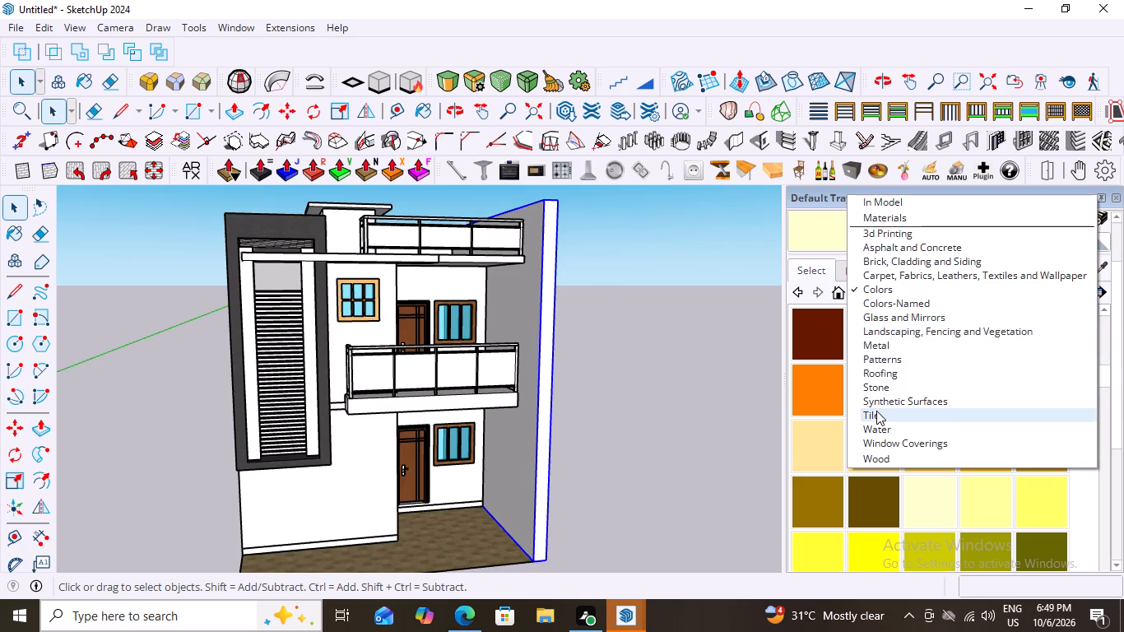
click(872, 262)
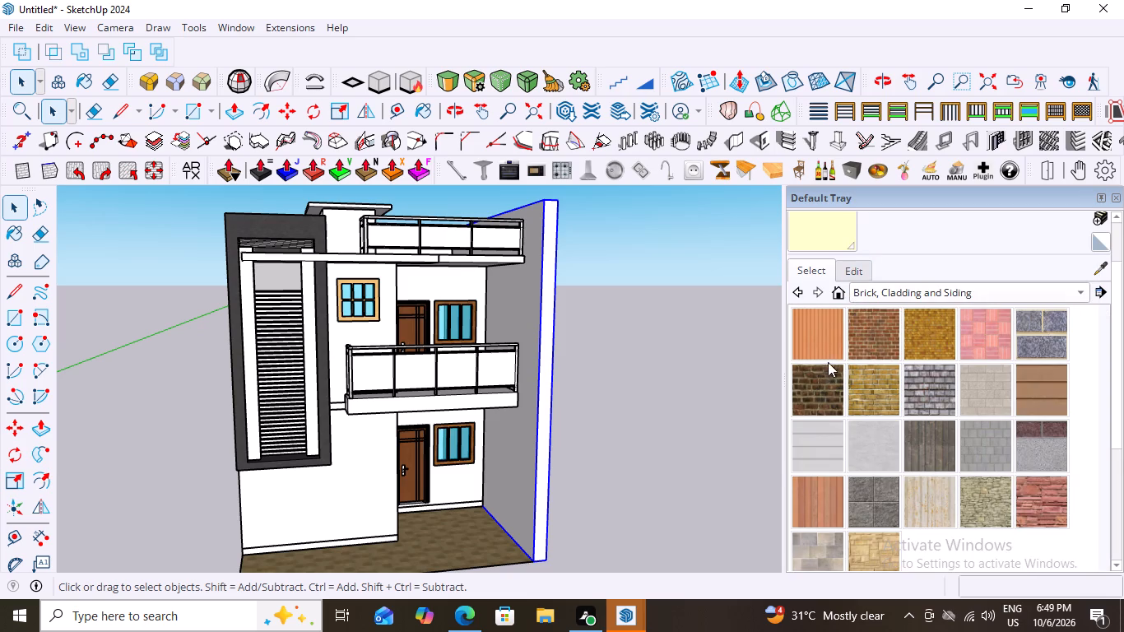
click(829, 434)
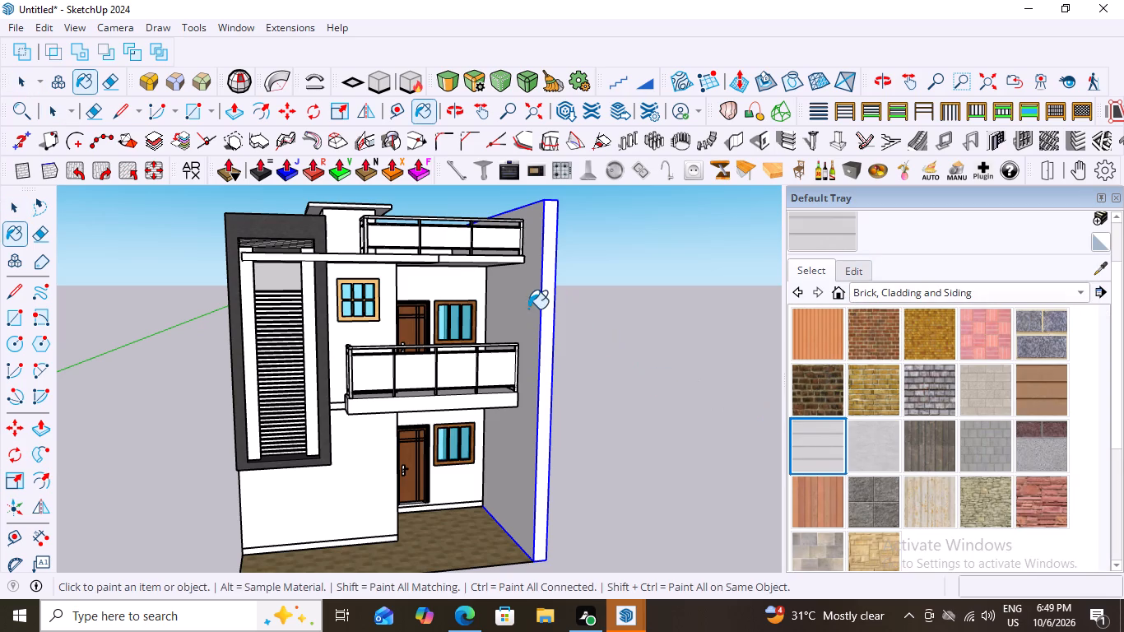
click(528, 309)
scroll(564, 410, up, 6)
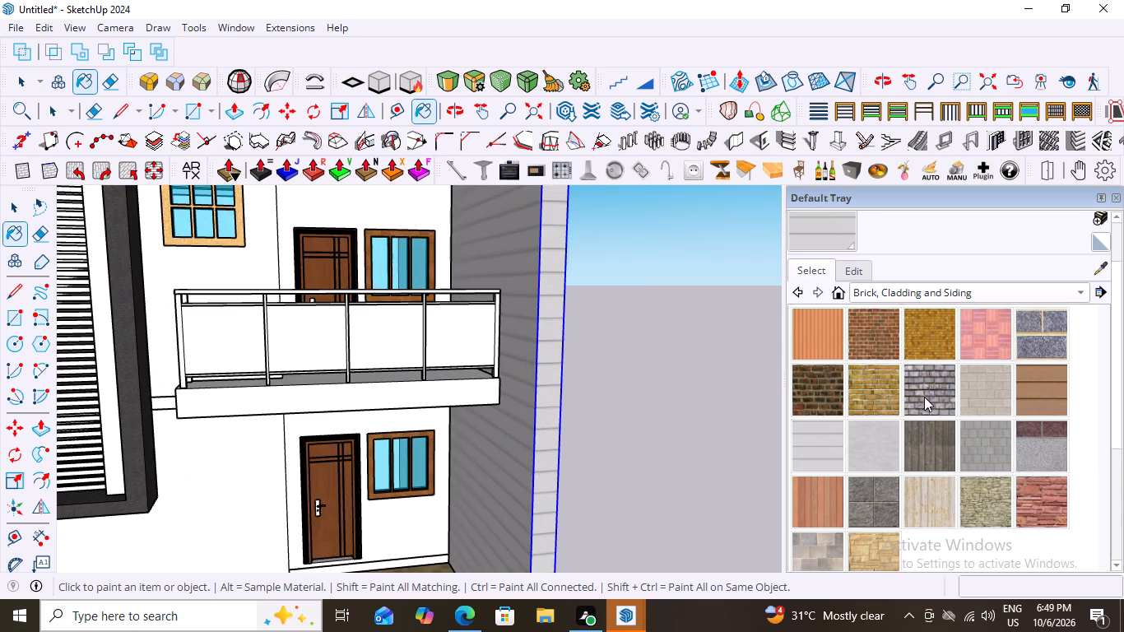
Paint the tall side wall beside the balconies with the brown horizontal cladding from the Brick, Cladding and Siding materials.
click(1037, 385)
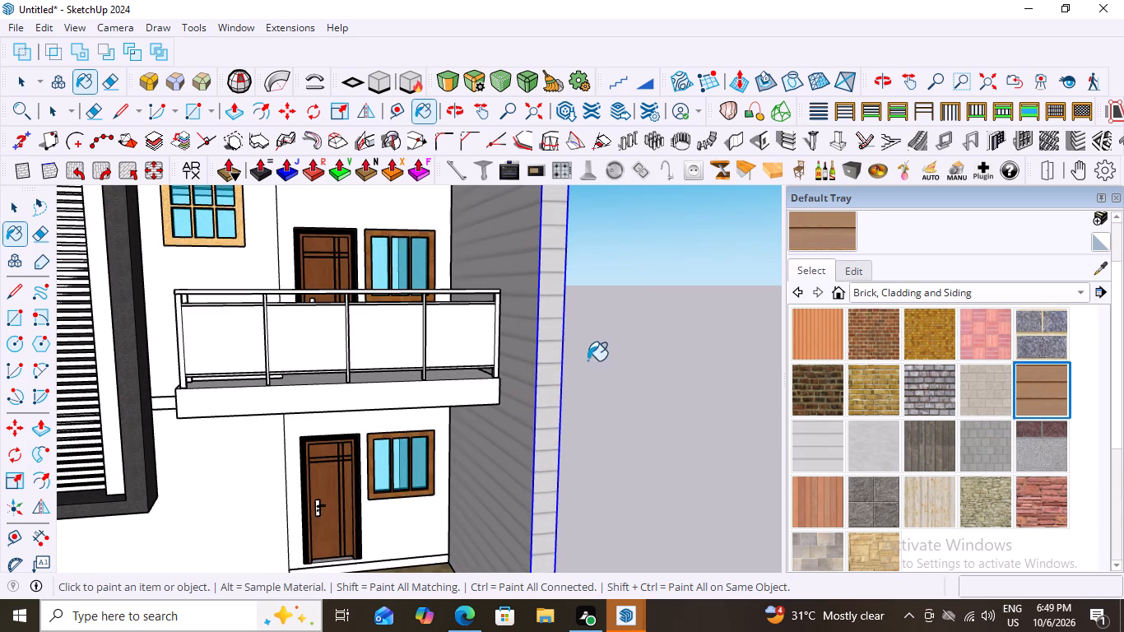
click(528, 332)
Examine the brown cladding on the side wall close up and within the whole house front.
scroll(617, 359, down, 10)
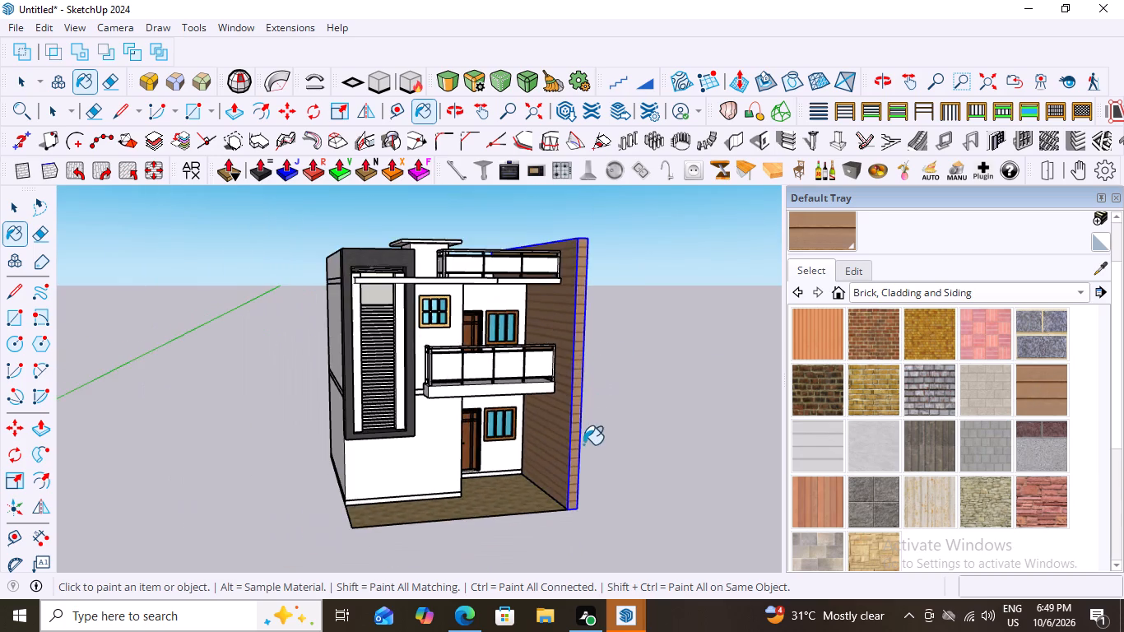
scroll(583, 445, down, 2)
scroll(577, 467, up, 18)
scroll(571, 444, up, 19)
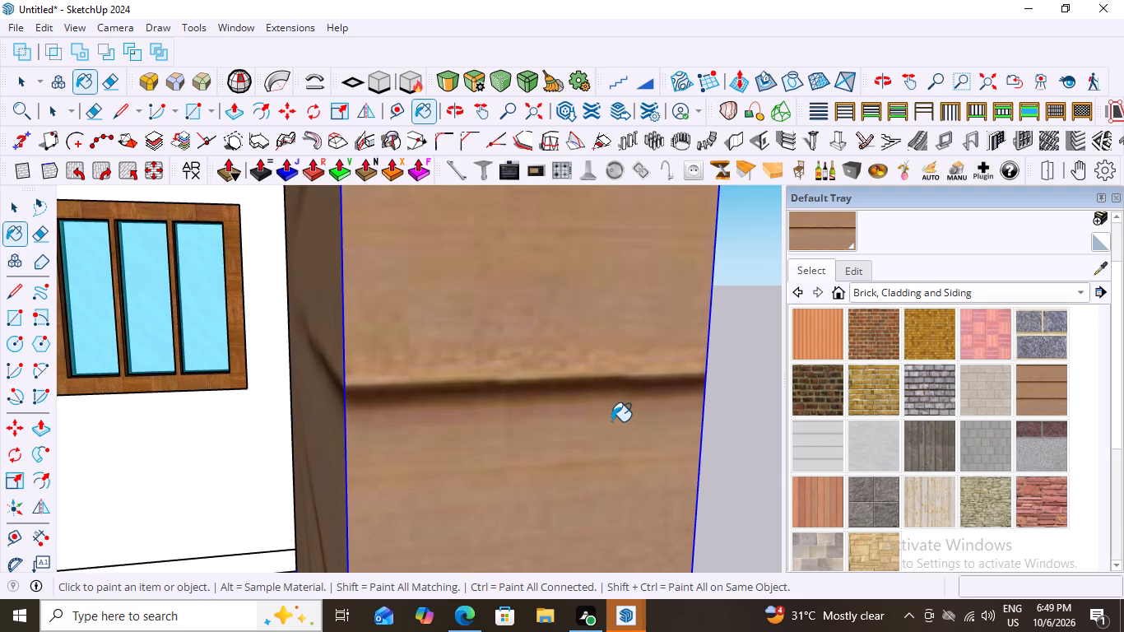
scroll(614, 416, down, 20)
scroll(614, 416, down, 4)
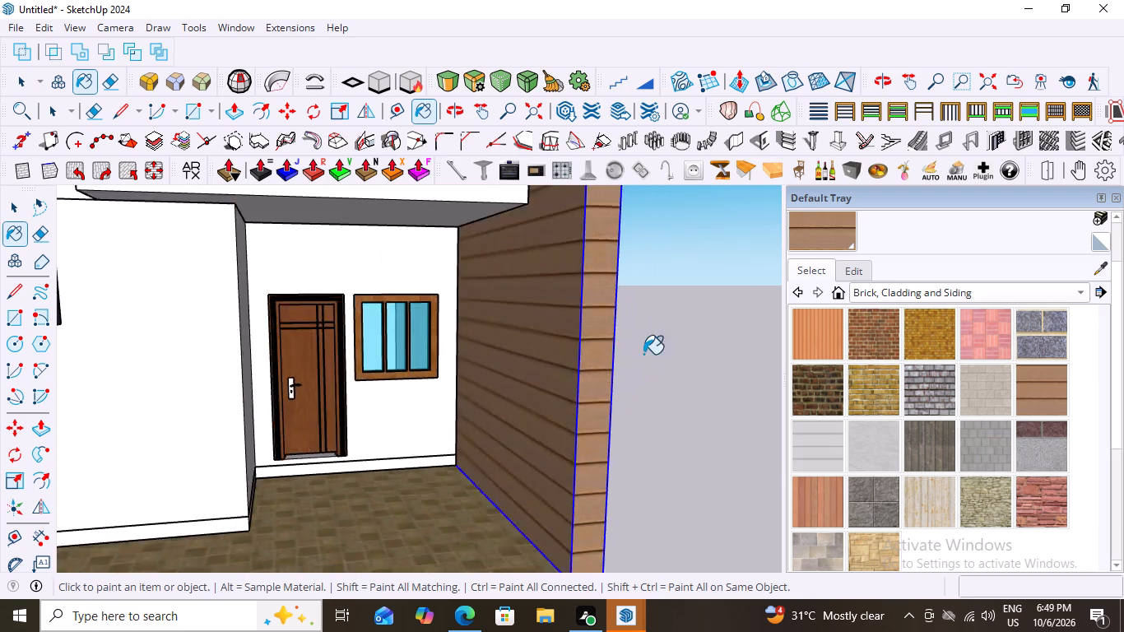
scroll(643, 354, down, 11)
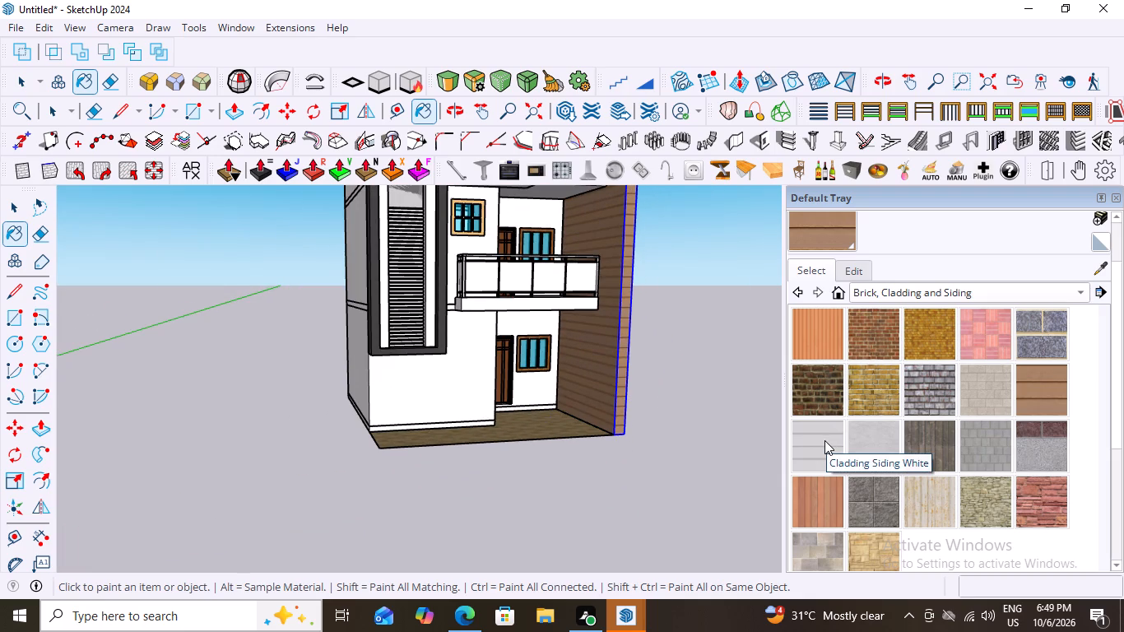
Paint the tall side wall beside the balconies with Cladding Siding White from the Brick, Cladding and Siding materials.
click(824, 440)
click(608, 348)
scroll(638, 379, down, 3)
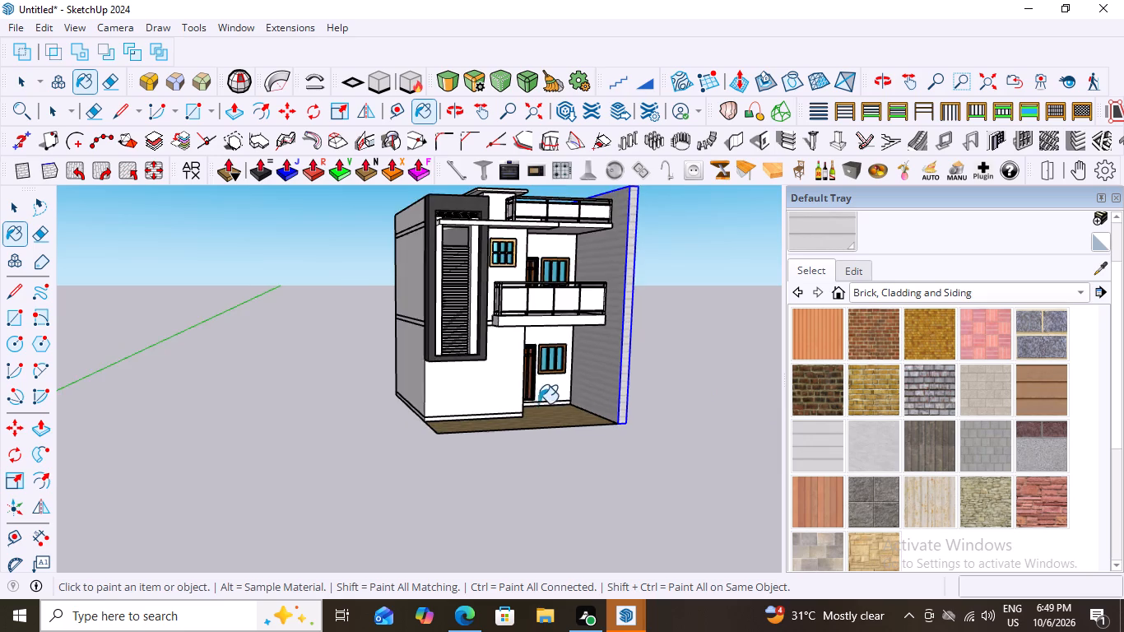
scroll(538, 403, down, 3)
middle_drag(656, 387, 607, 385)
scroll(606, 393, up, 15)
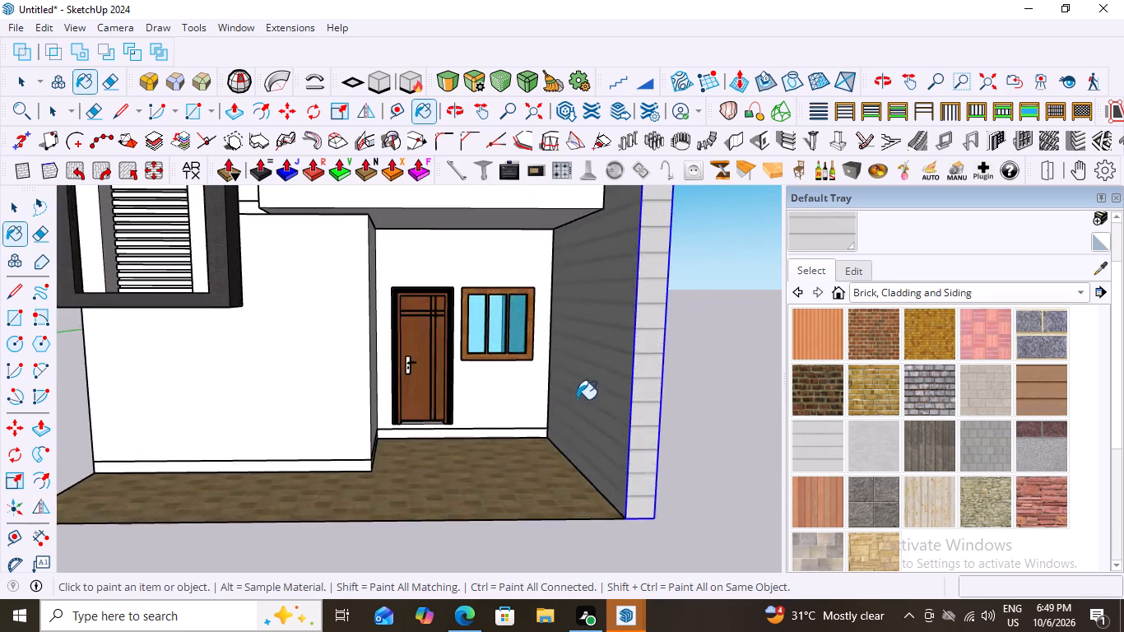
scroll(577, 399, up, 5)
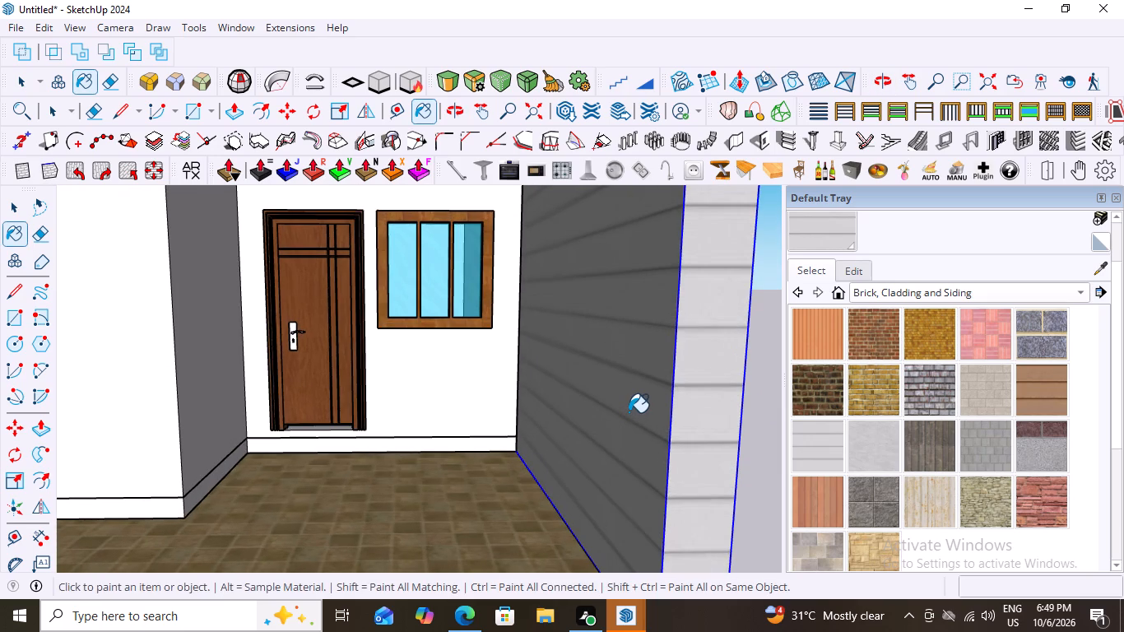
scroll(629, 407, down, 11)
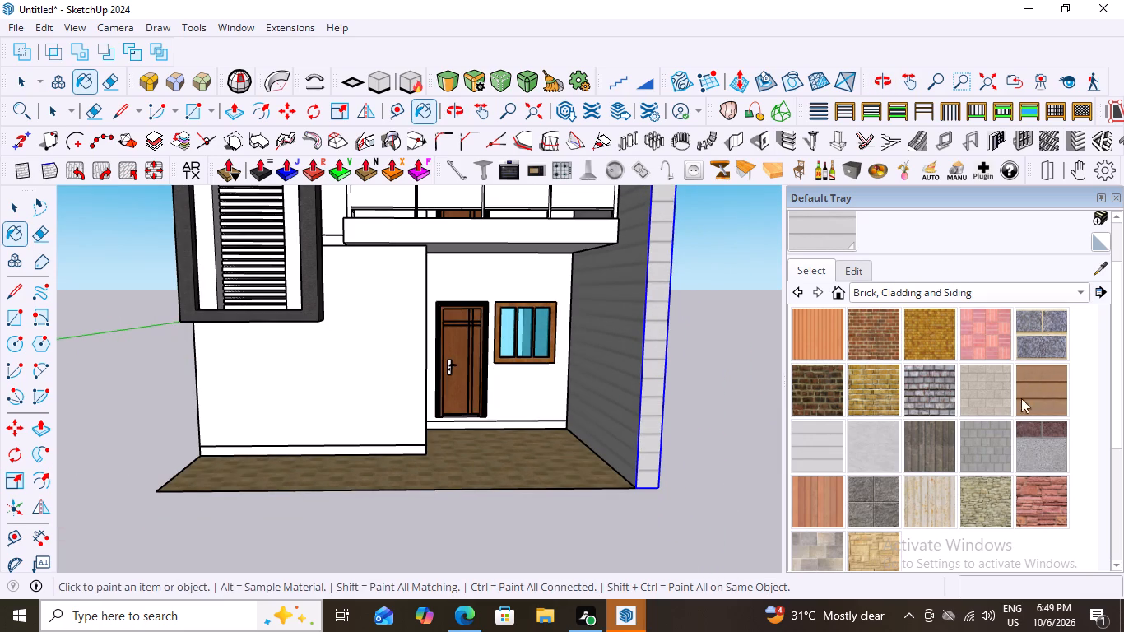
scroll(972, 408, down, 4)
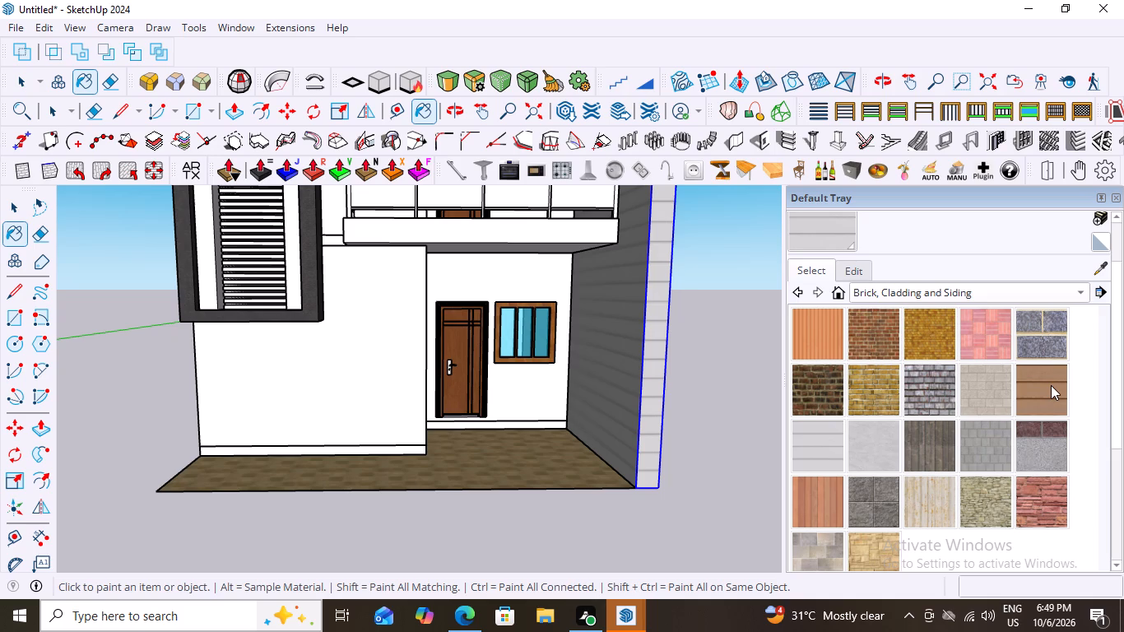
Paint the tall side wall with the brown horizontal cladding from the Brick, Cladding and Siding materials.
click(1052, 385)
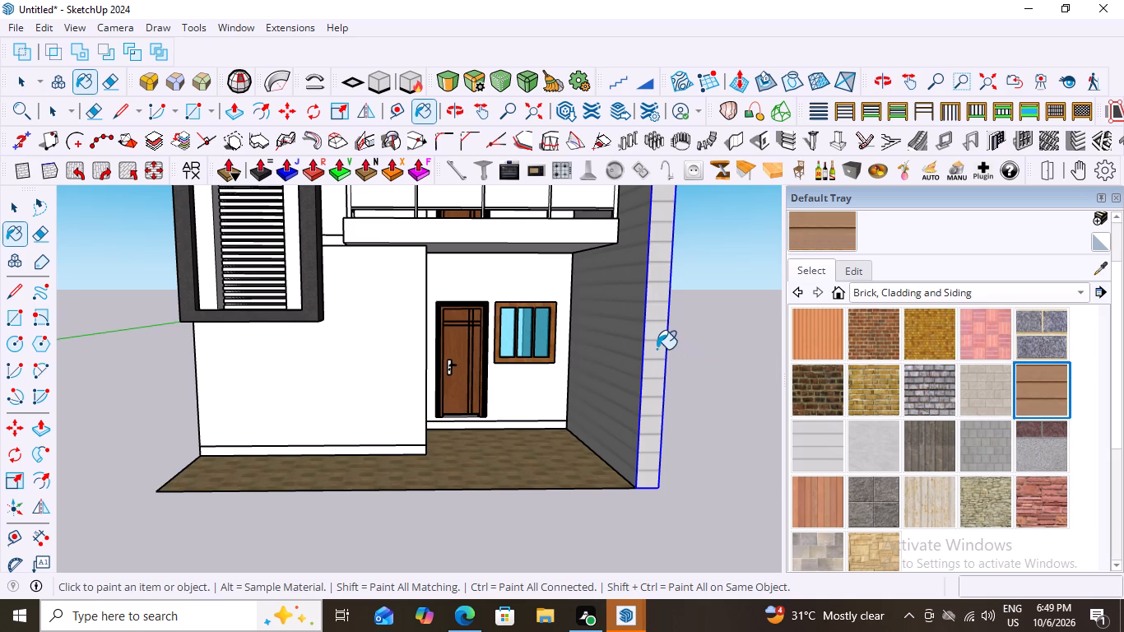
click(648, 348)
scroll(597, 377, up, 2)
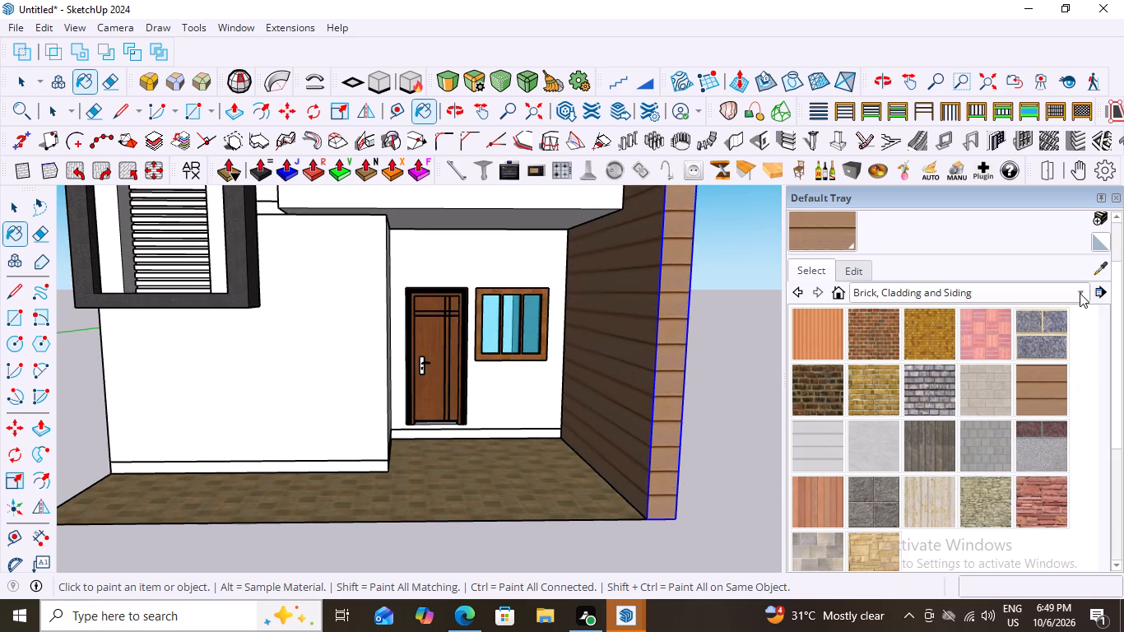
Paint the tall side wall with the tan horizontal Wallpaper Stripe from the Carpet, Fabrics, Leathers, Textiles and Wallpaper materials.
click(1079, 292)
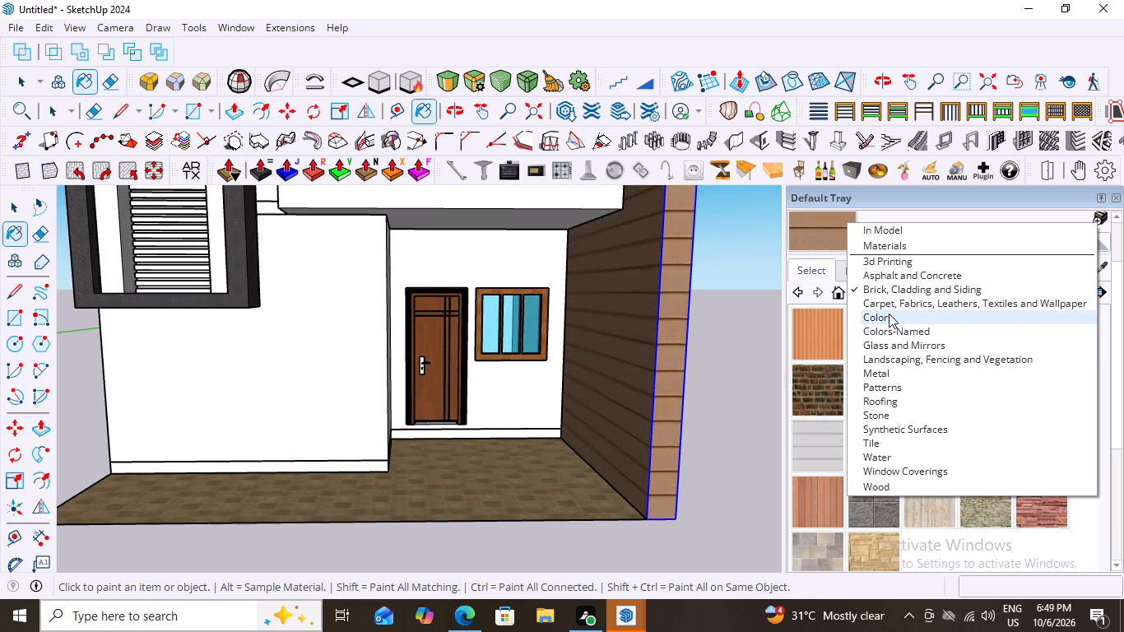
click(894, 300)
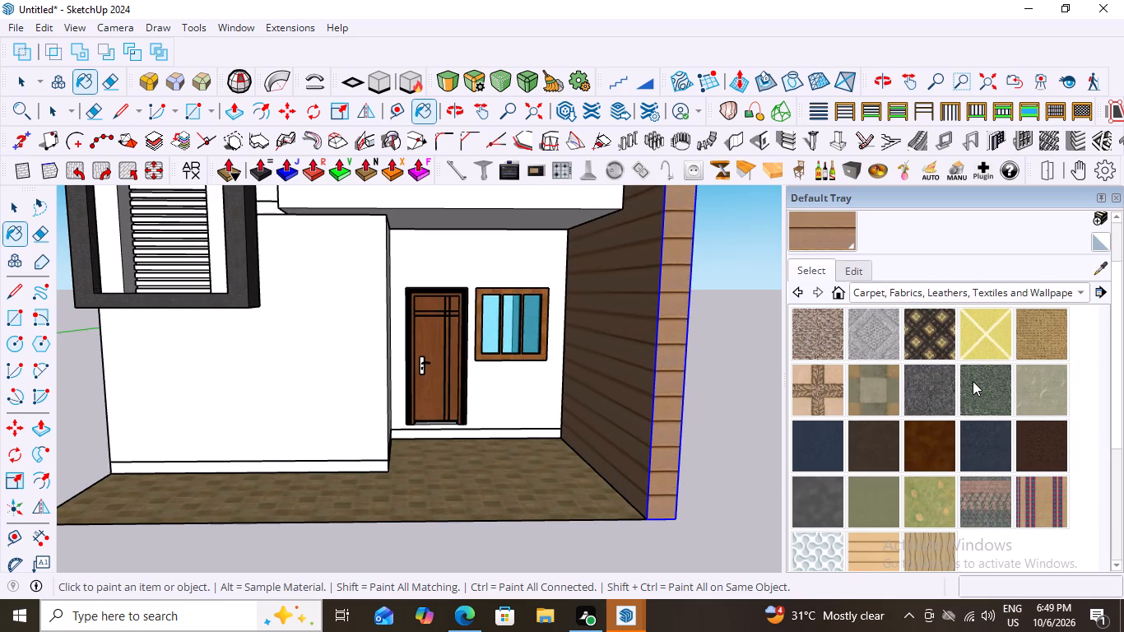
scroll(954, 392, down, 2)
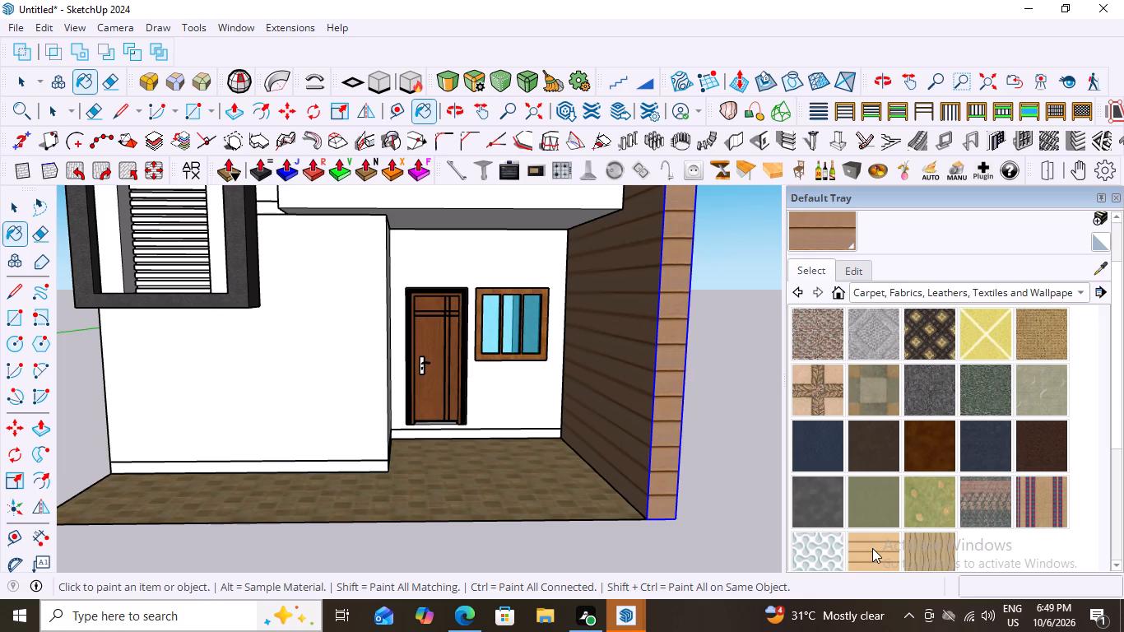
click(872, 548)
click(648, 354)
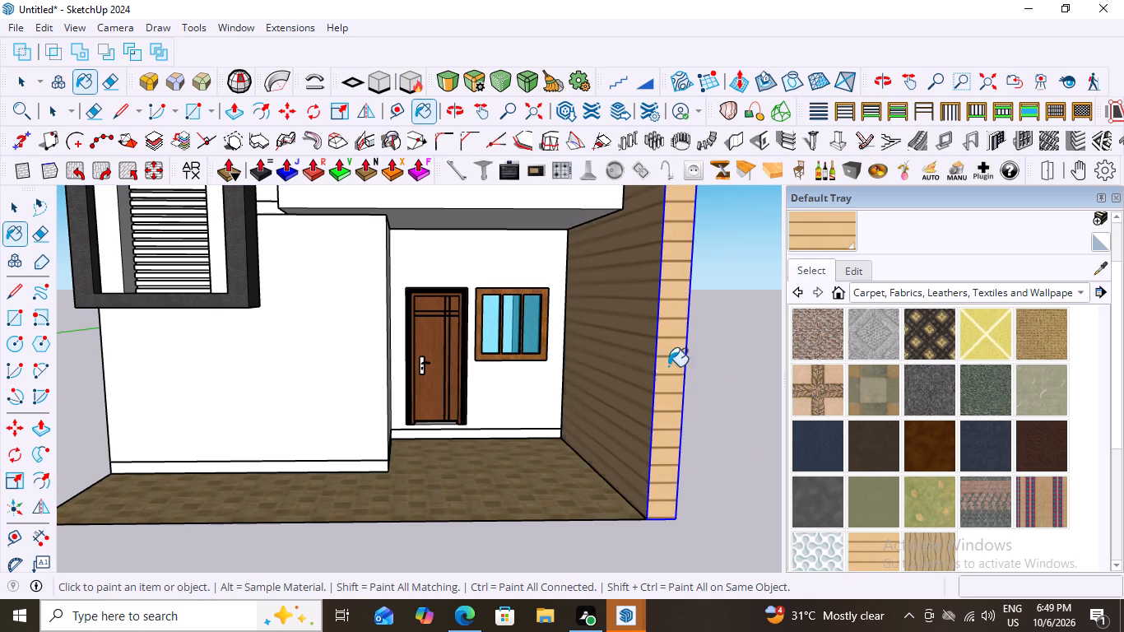
scroll(628, 388, up, 8)
scroll(536, 383, up, 4)
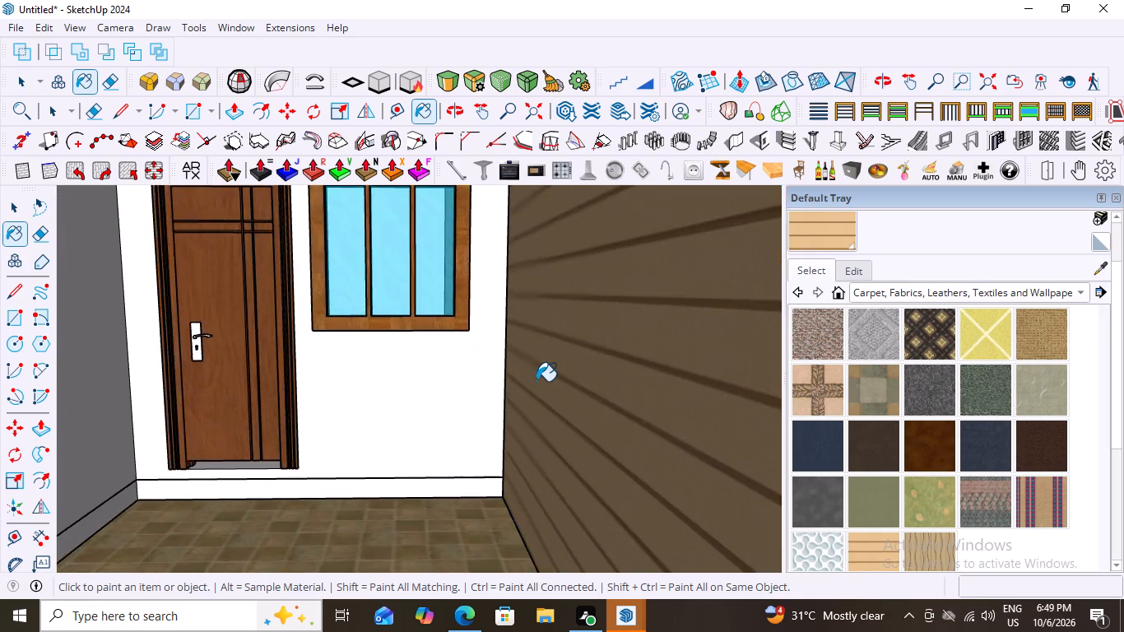
scroll(536, 381, down, 18)
middle_drag(620, 403, 395, 379)
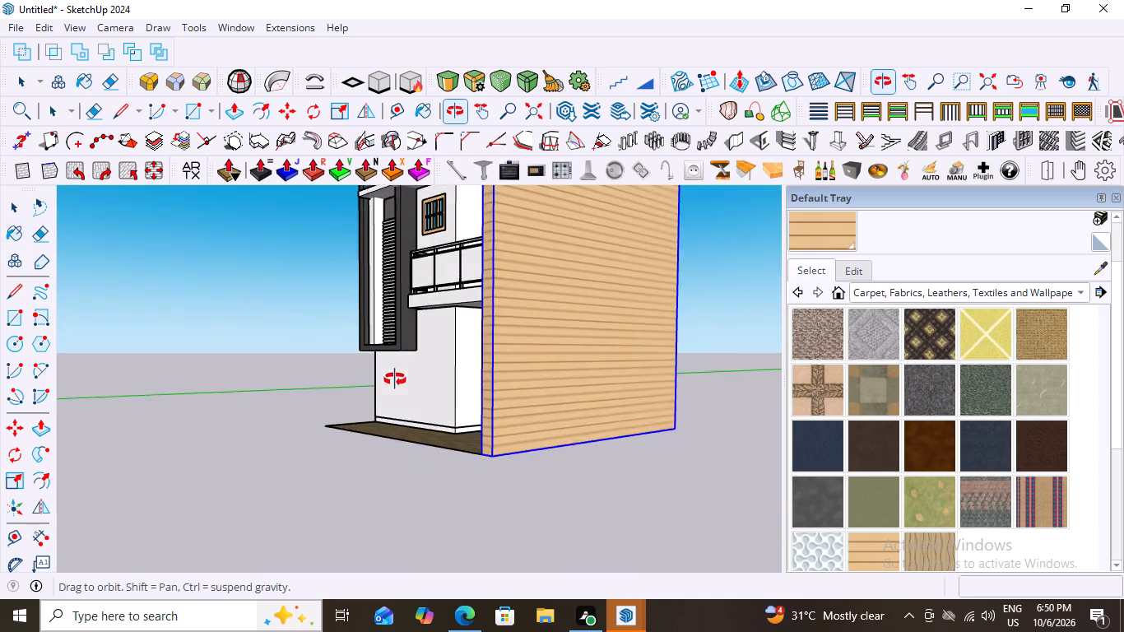
middle_drag(395, 379, 654, 407)
scroll(619, 346, up, 7)
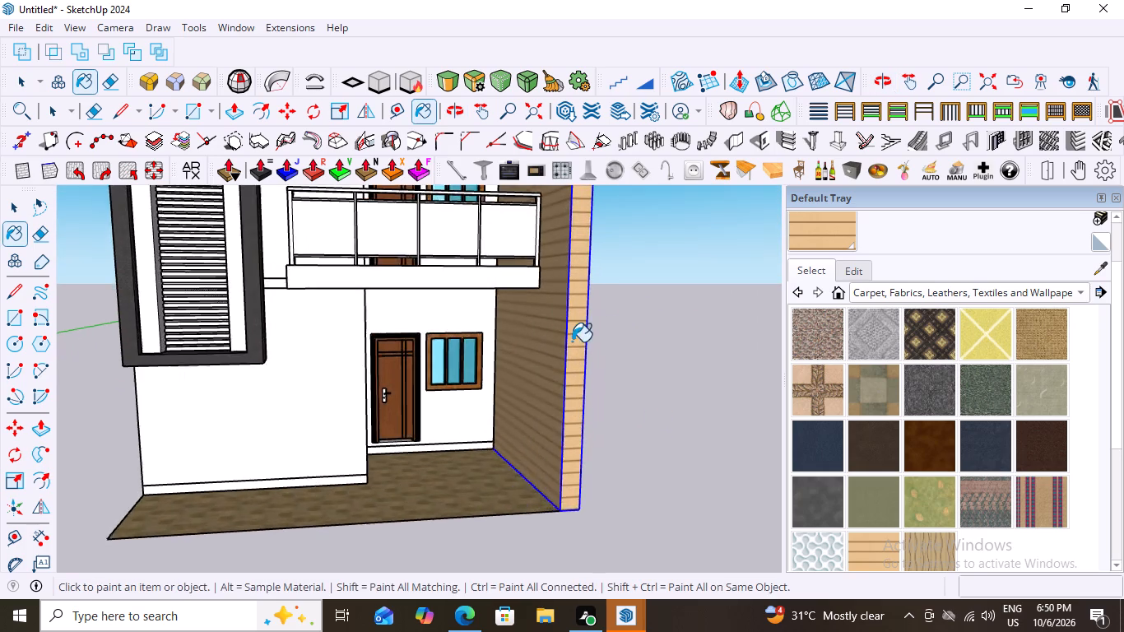
scroll(572, 342, up, 1)
Create a new material from the Wallpaper Stripe texture, recoloured to a pale greyish pink.
click(1100, 215)
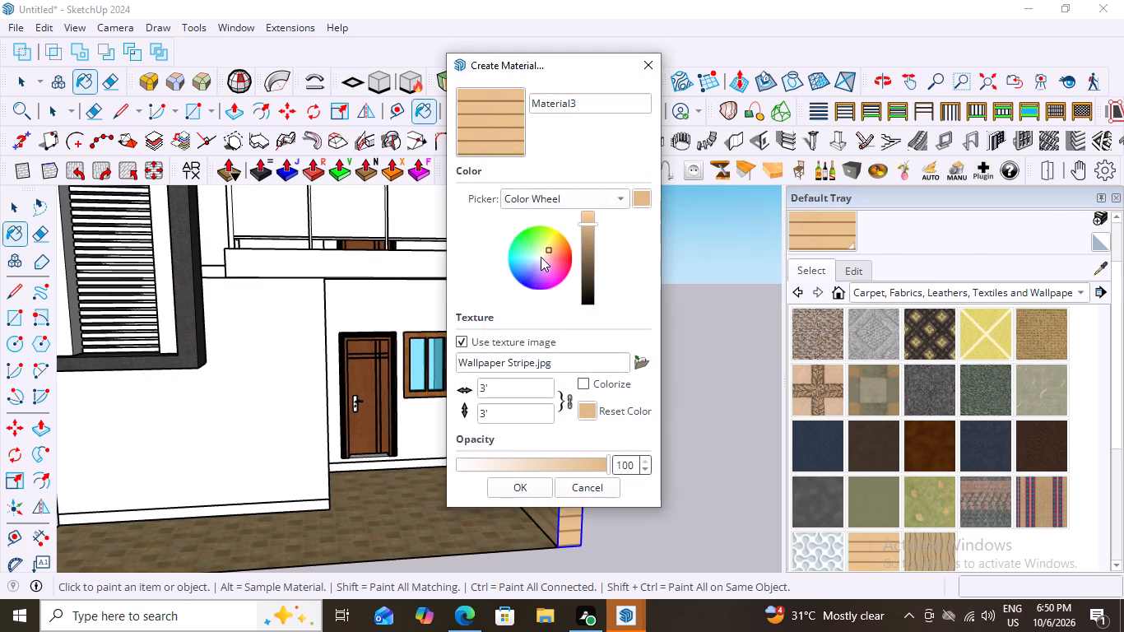
drag(548, 245, 534, 260)
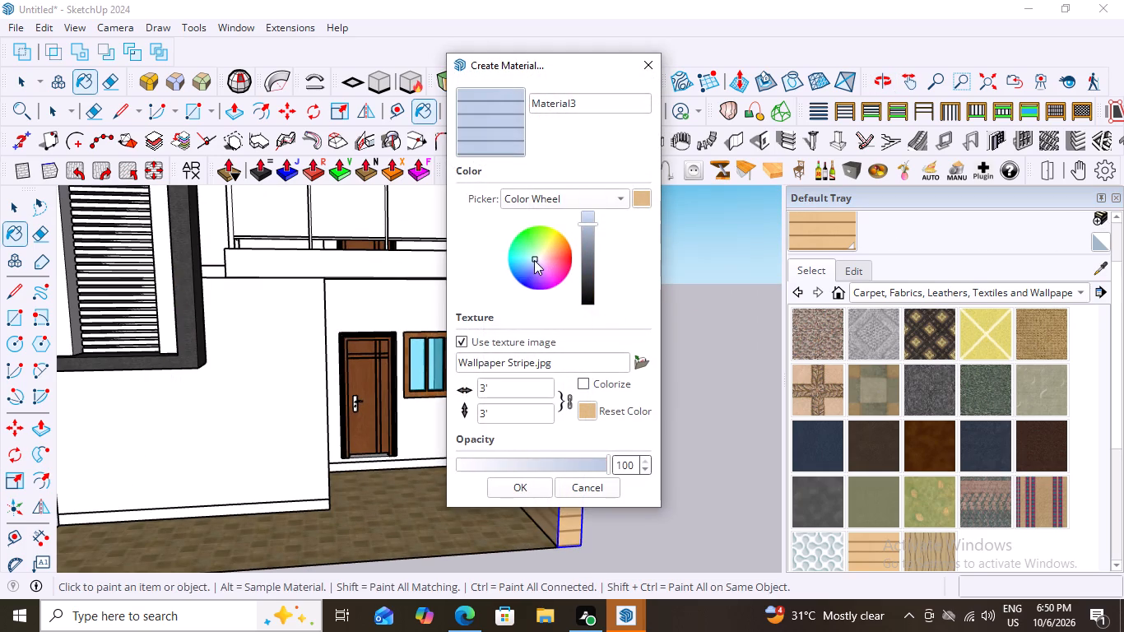
drag(534, 260, 540, 257)
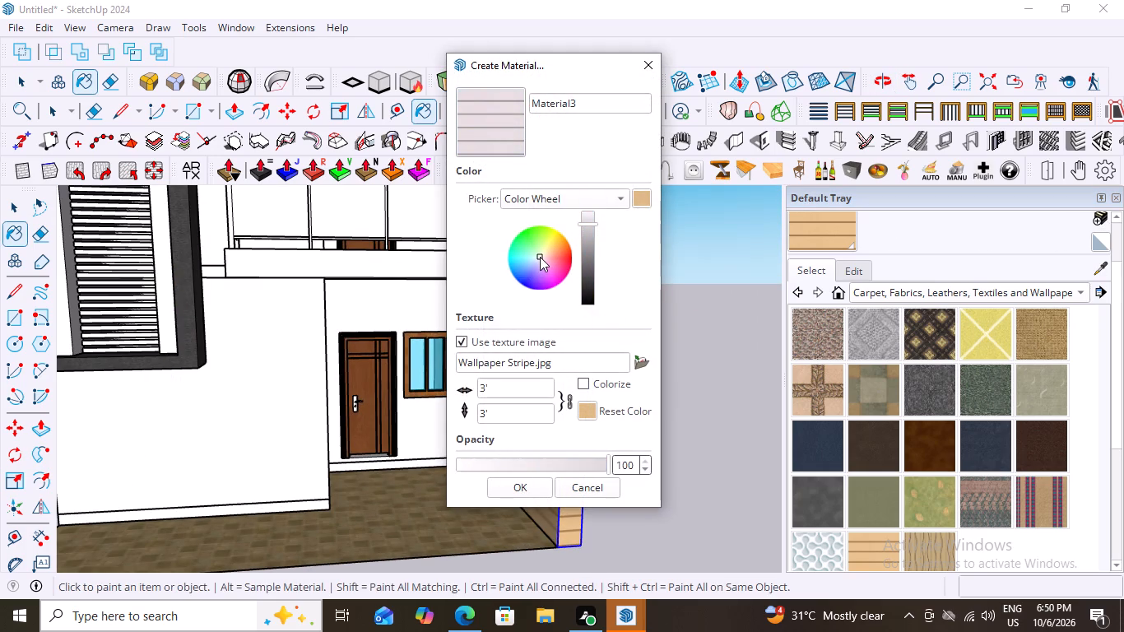
drag(540, 257, 543, 257)
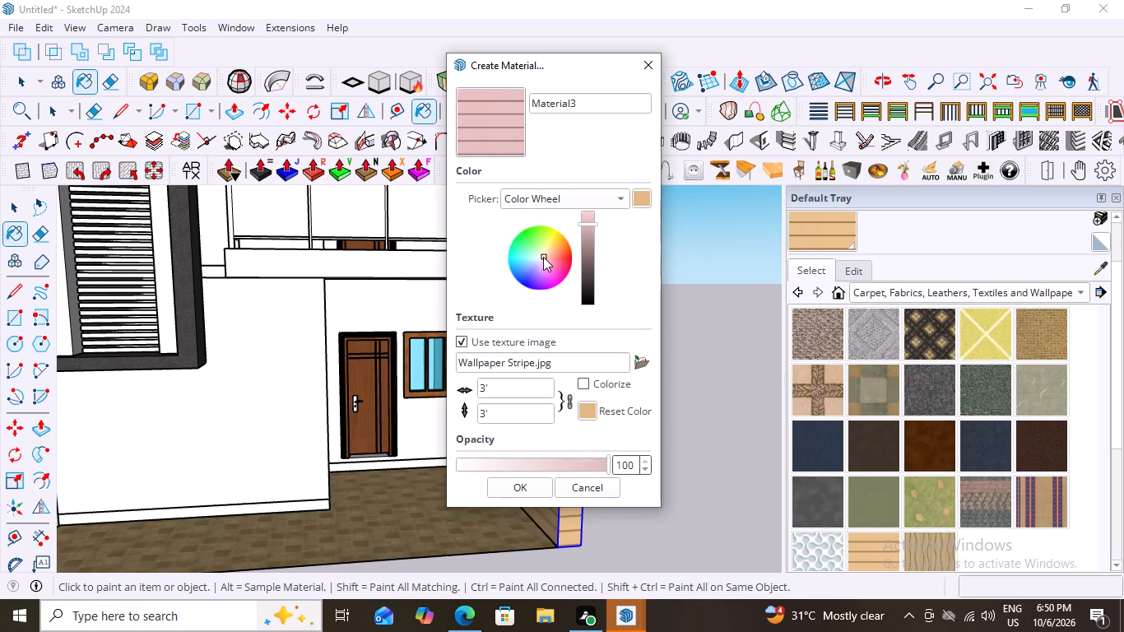
drag(543, 257, 538, 261)
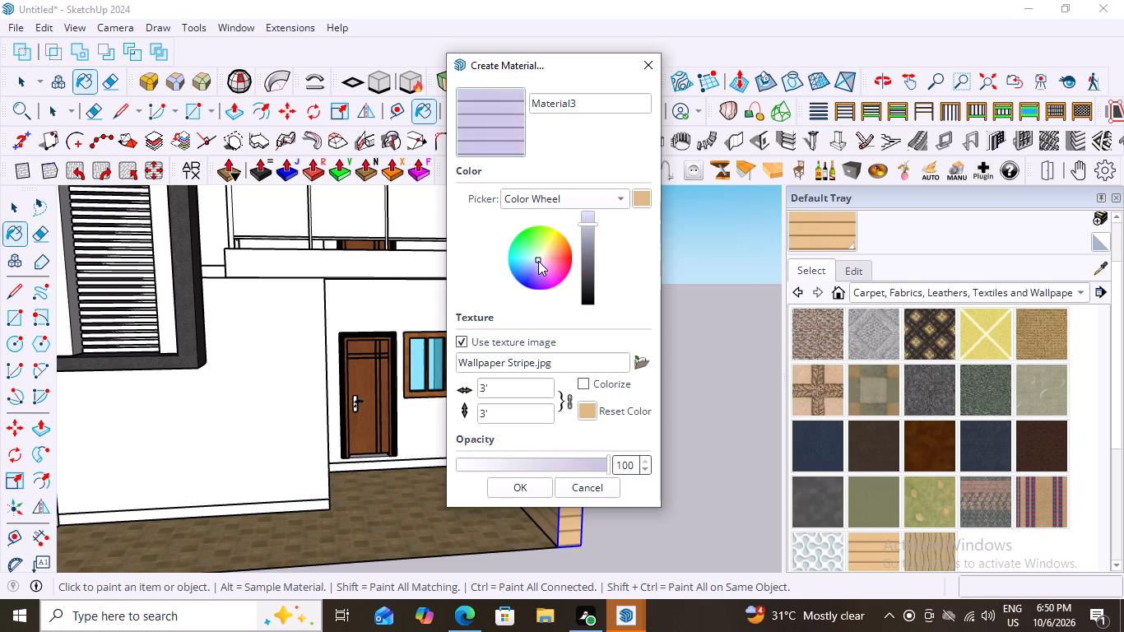
drag(538, 261, 547, 257)
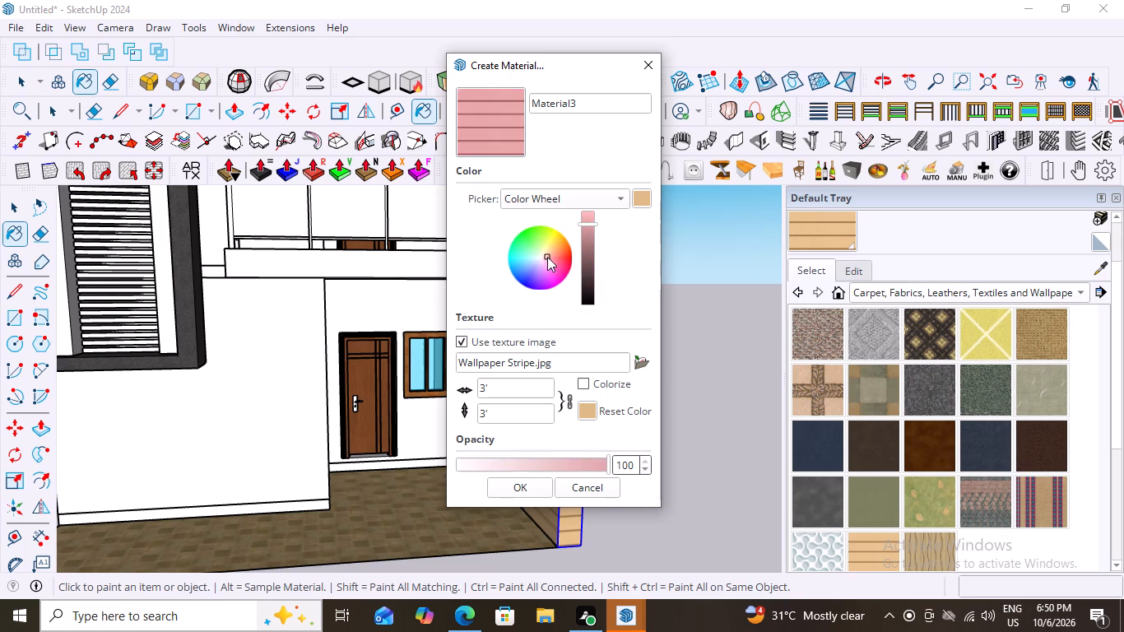
drag(547, 257, 541, 258)
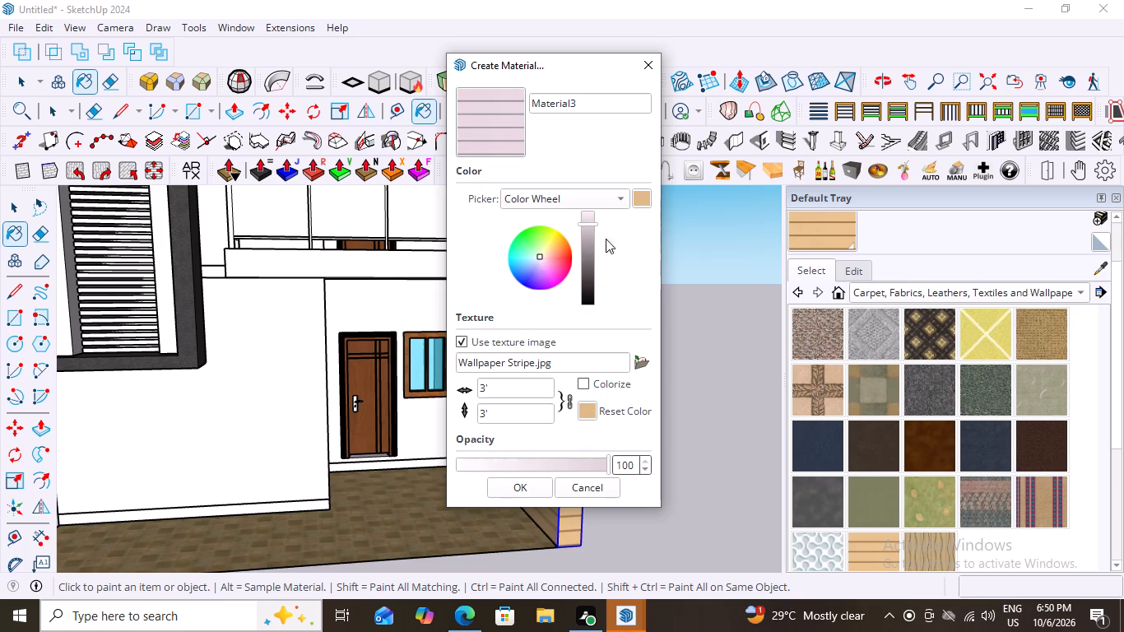
drag(590, 222, 593, 259)
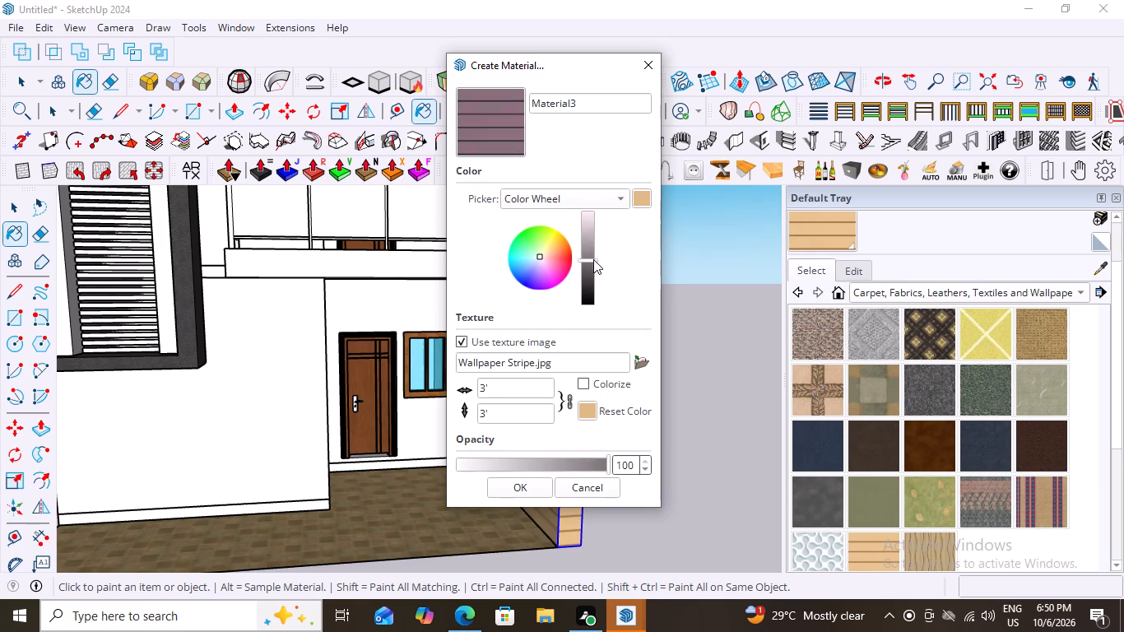
drag(593, 259, 600, 244)
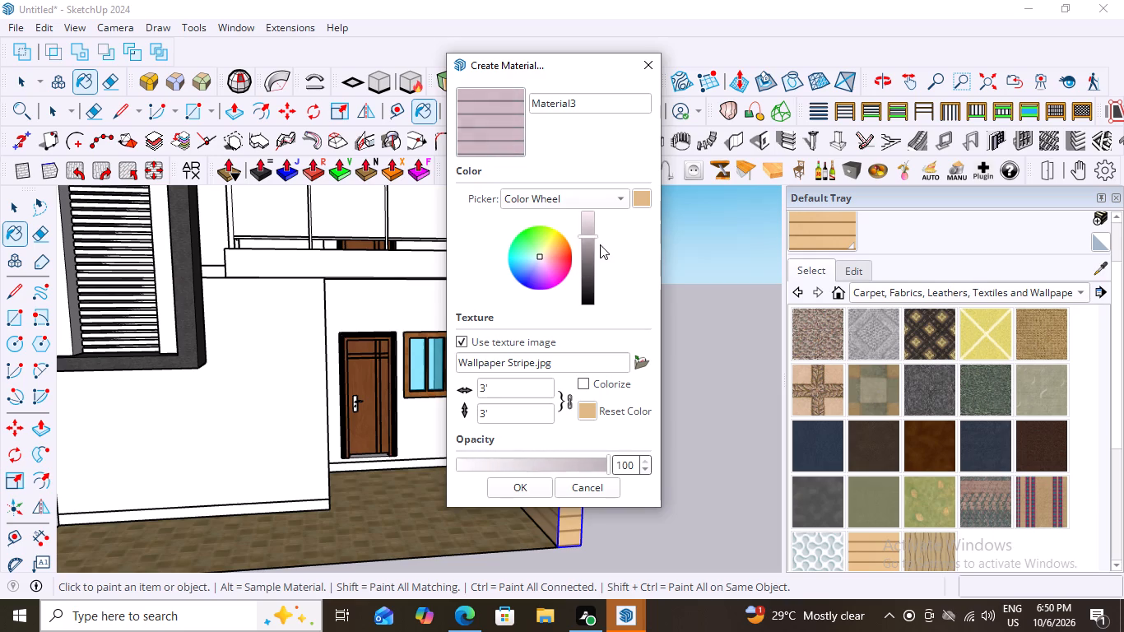
drag(600, 244, 602, 230)
drag(602, 230, 602, 224)
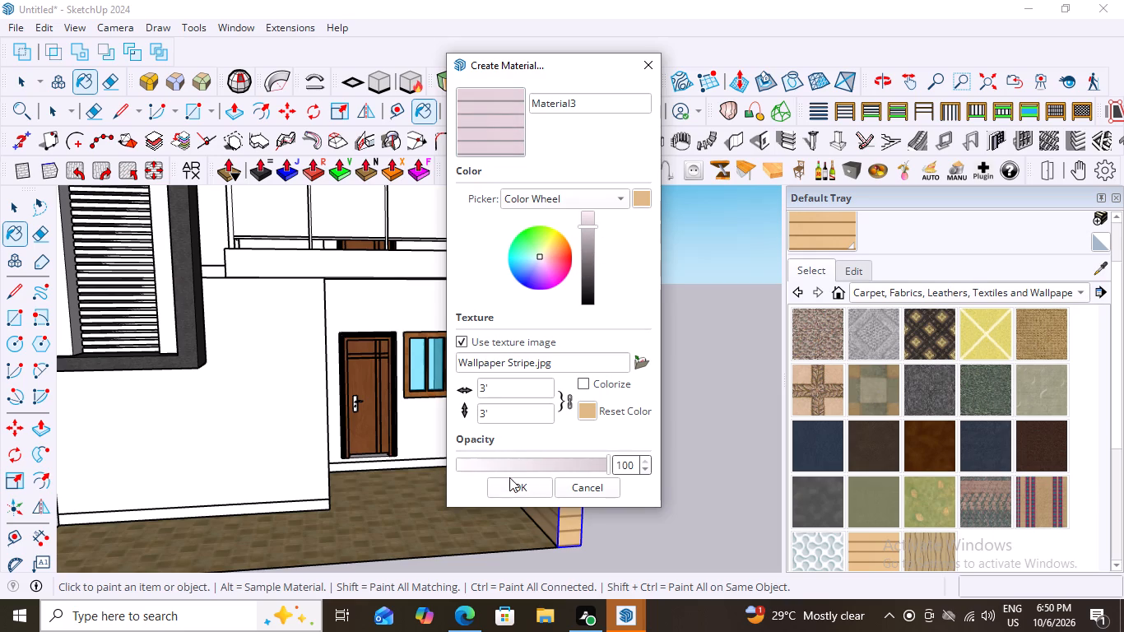
click(513, 483)
Paint the tall side wall with the new pale pink striped material and clear the wall's selection.
click(526, 337)
scroll(574, 378, down, 4)
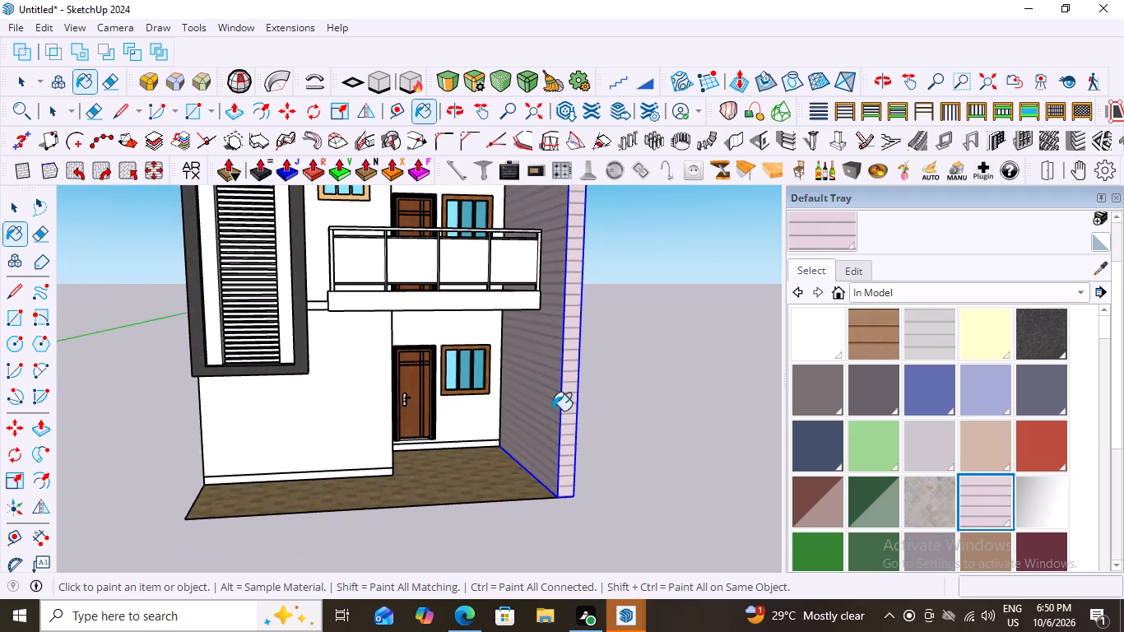
scroll(546, 330, up, 15)
scroll(471, 362, up, 5)
scroll(471, 362, down, 11)
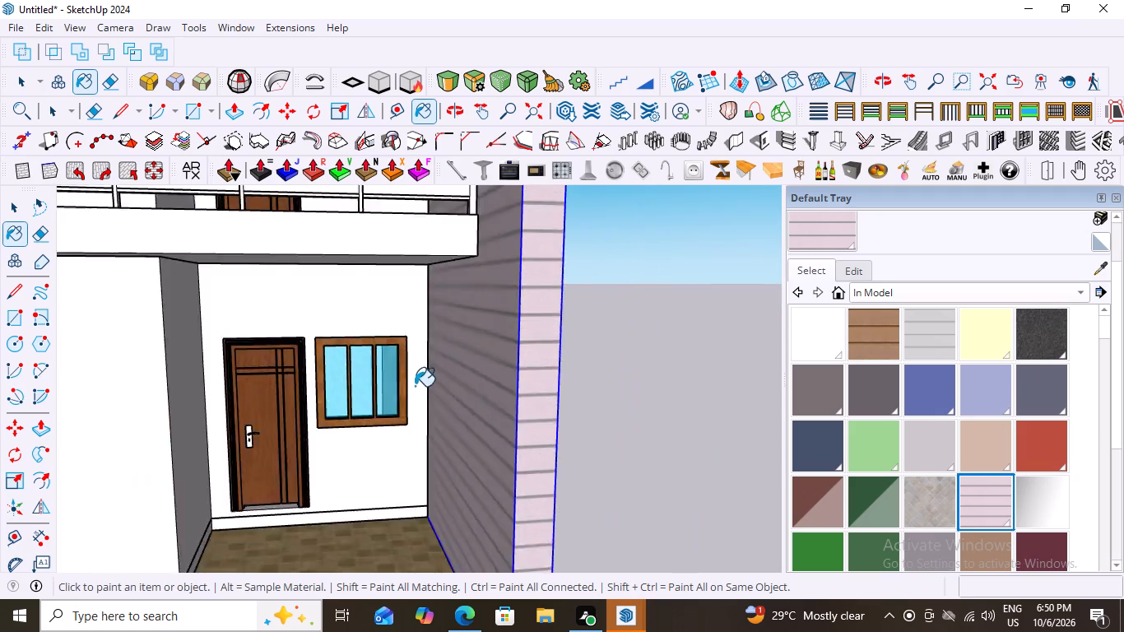
scroll(415, 386, down, 12)
key(space)
click(629, 320)
Examine the pale pink striped cladding on the side wall close up and within the whole house front.
middle_drag(444, 374, 298, 345)
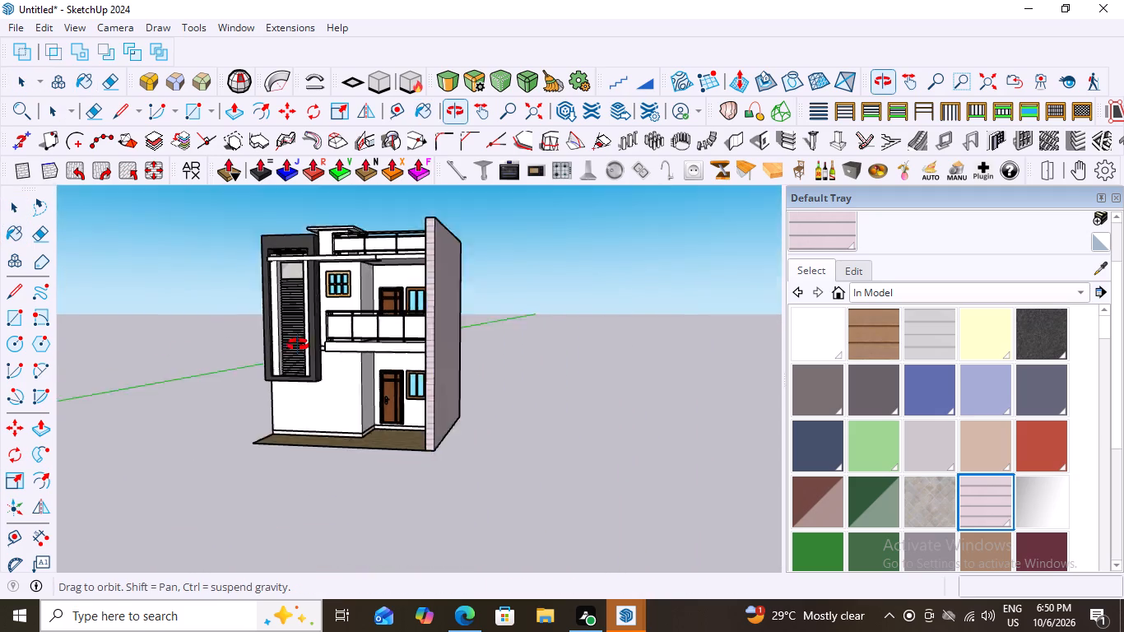
middle_drag(298, 345, 481, 379)
scroll(480, 379, up, 1)
scroll(410, 388, up, 2)
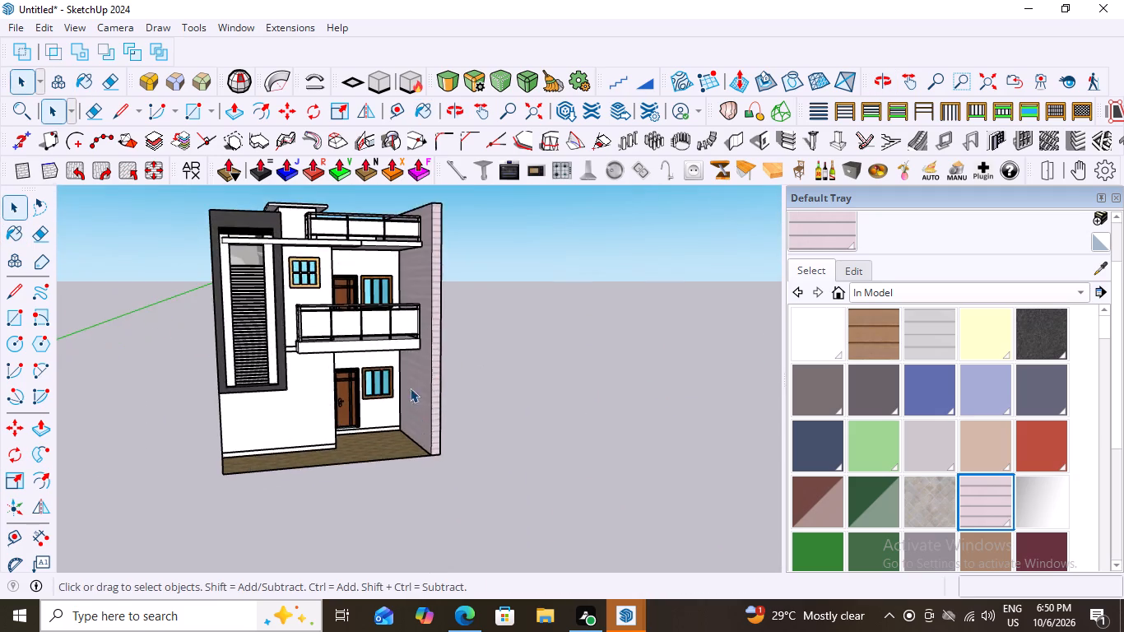
scroll(410, 388, up, 20)
scroll(410, 388, up, 2)
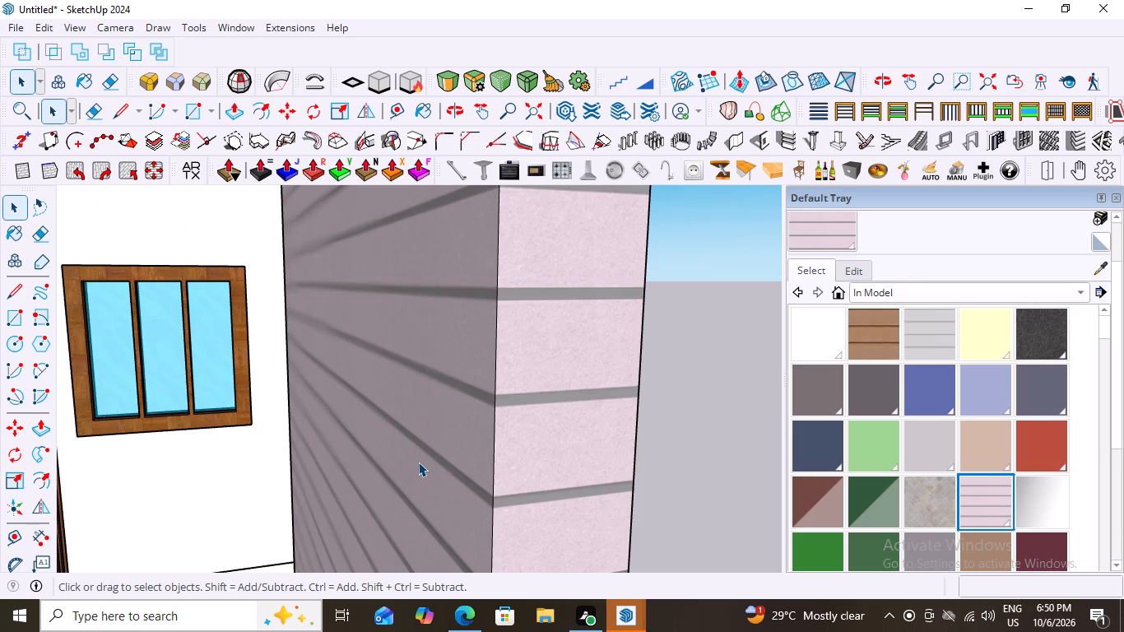
scroll(693, 337, down, 20)
scroll(693, 337, down, 8)
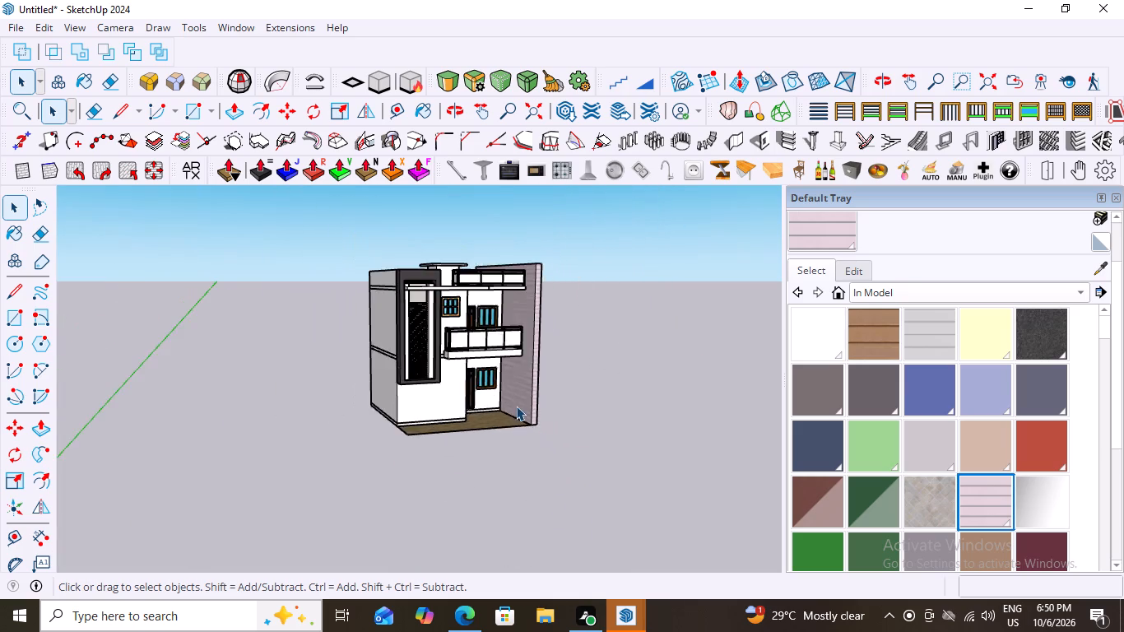
scroll(516, 406, down, 9)
middle_drag(550, 405, 481, 401)
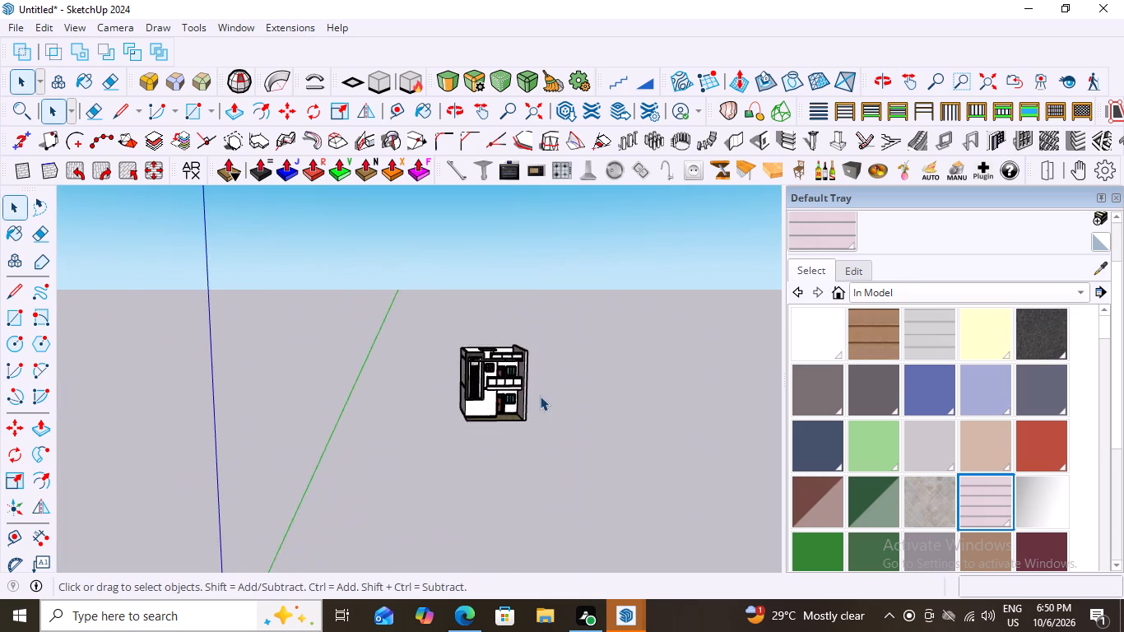
scroll(540, 394, up, 20)
scroll(540, 394, up, 13)
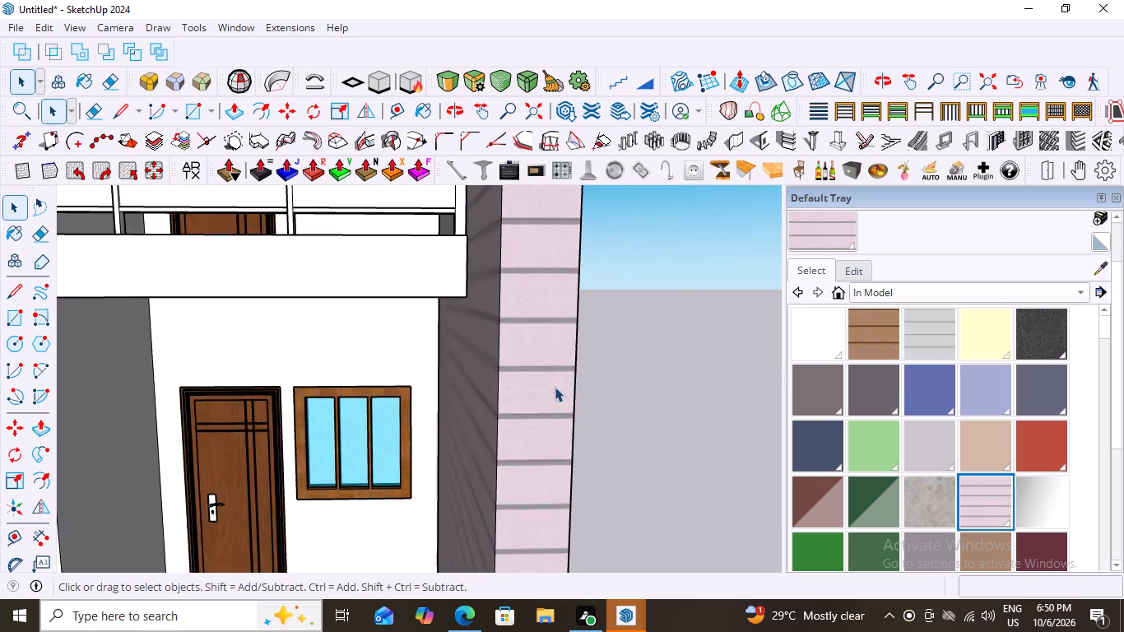
scroll(555, 387, up, 7)
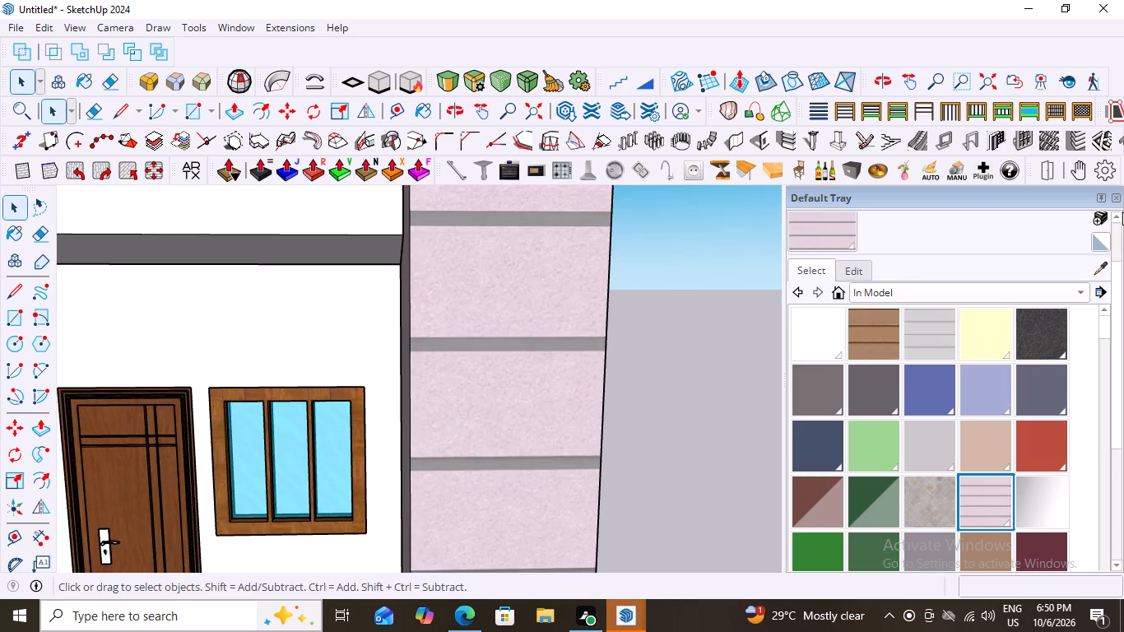
Start a new material from the pink Wallpaper Stripe texture and recolour it to a dark slate blue-grey.
click(1102, 218)
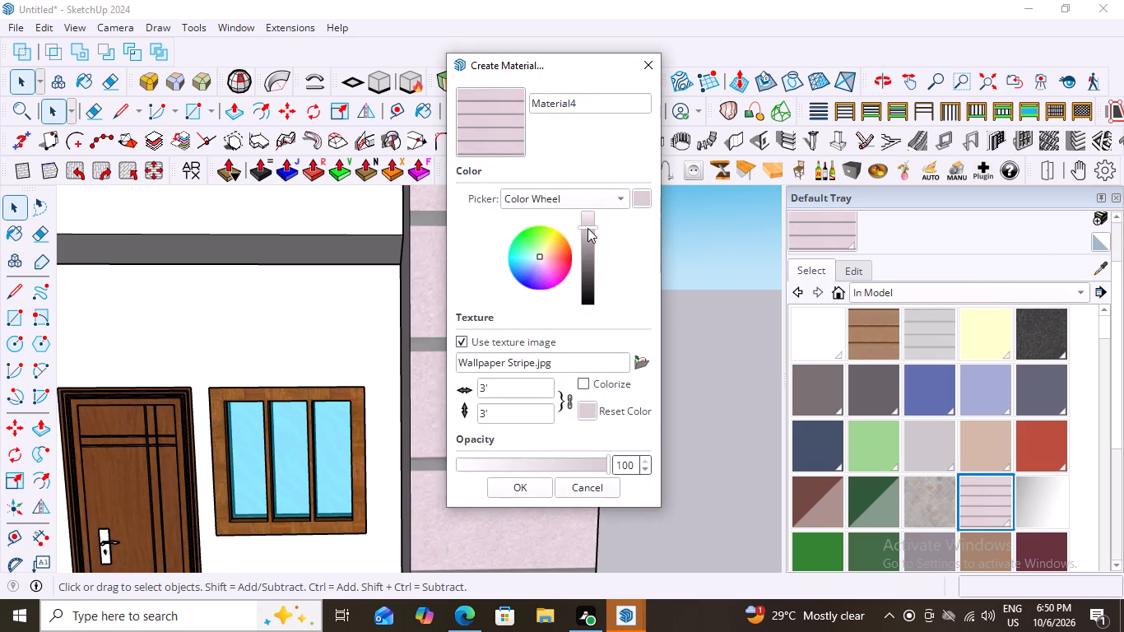
drag(588, 228, 615, 212)
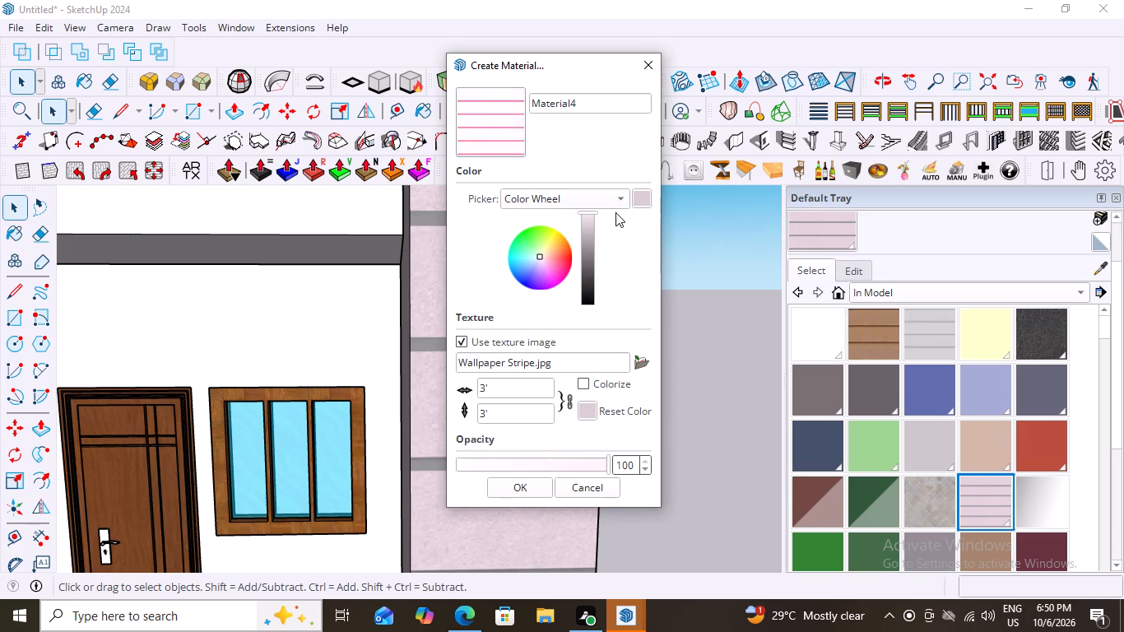
drag(615, 212, 613, 202)
click(541, 257)
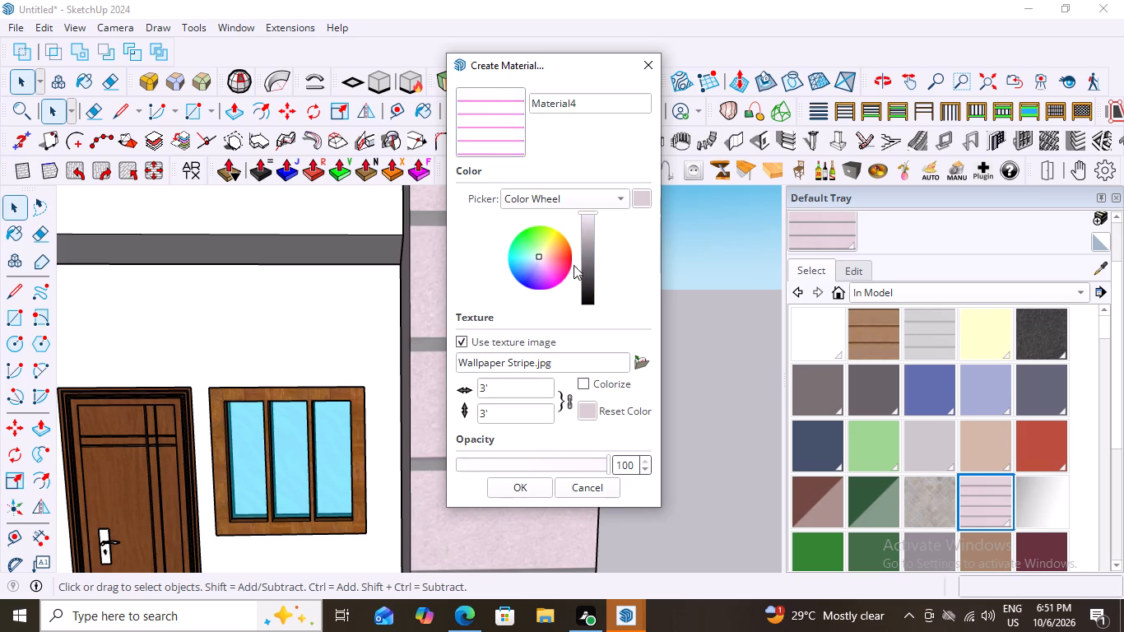
drag(591, 212, 600, 266)
drag(536, 250, 542, 258)
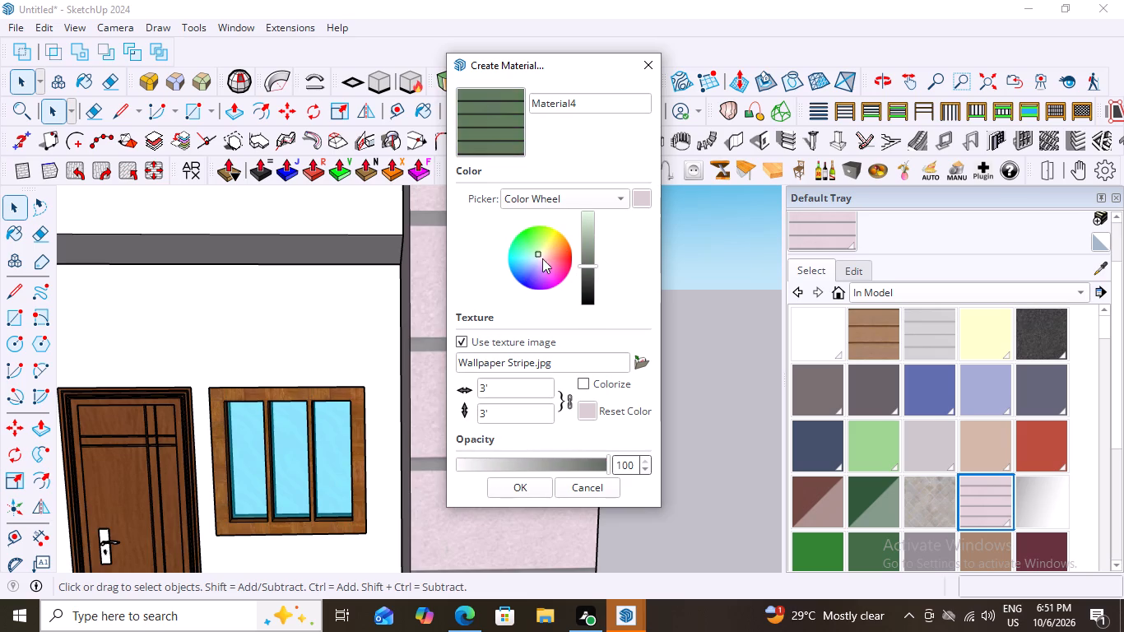
drag(542, 258, 548, 253)
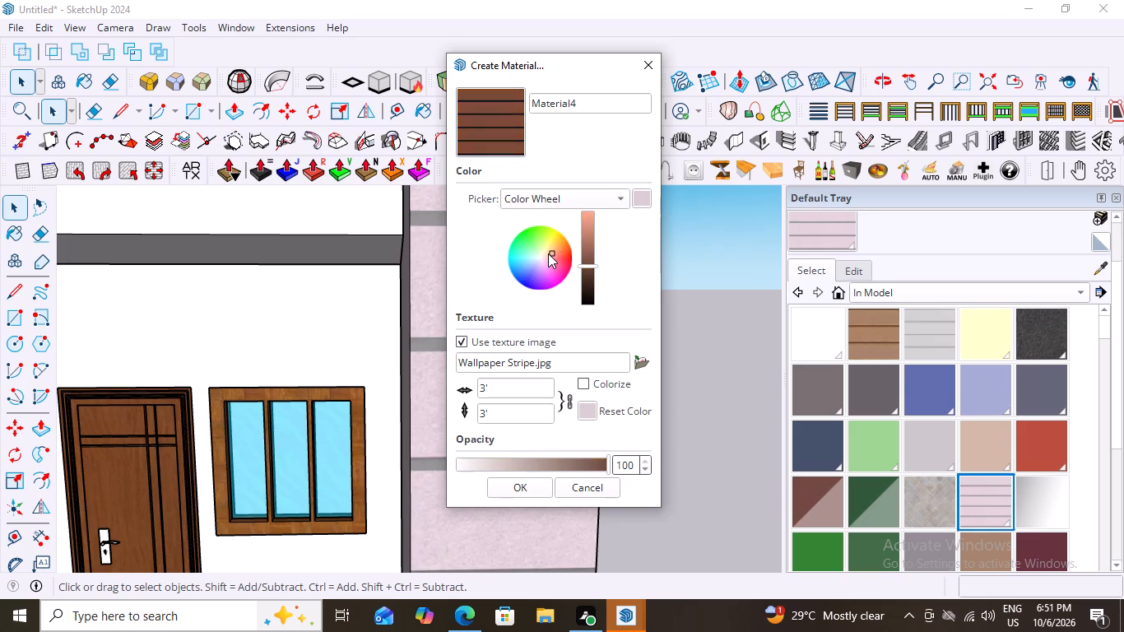
drag(548, 253, 537, 258)
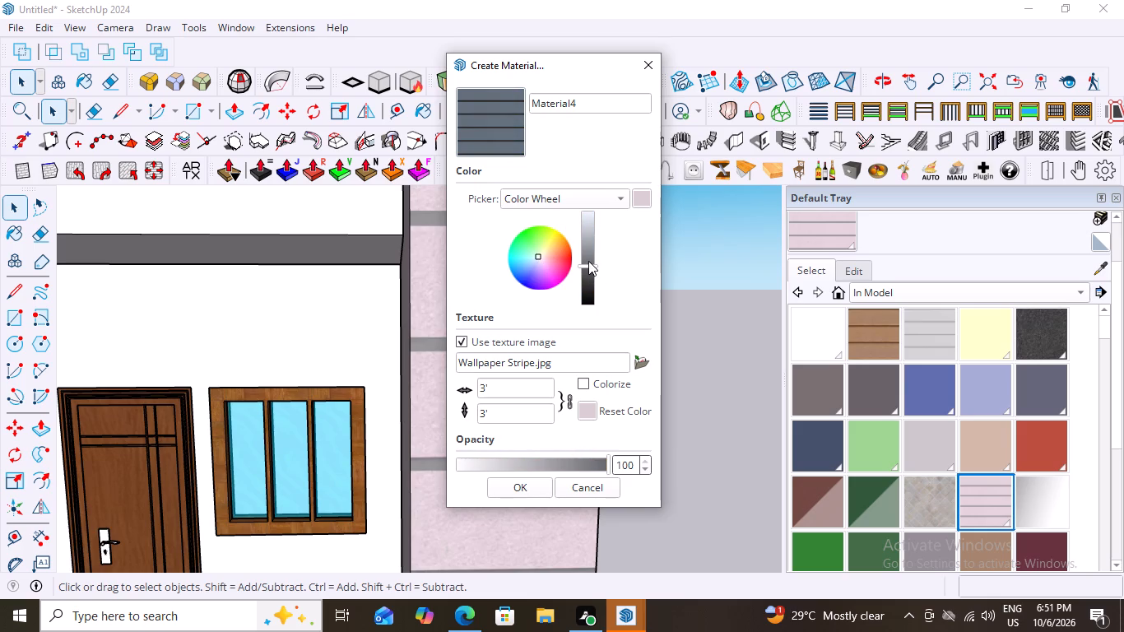
drag(588, 261, 591, 263)
drag(591, 263, 599, 260)
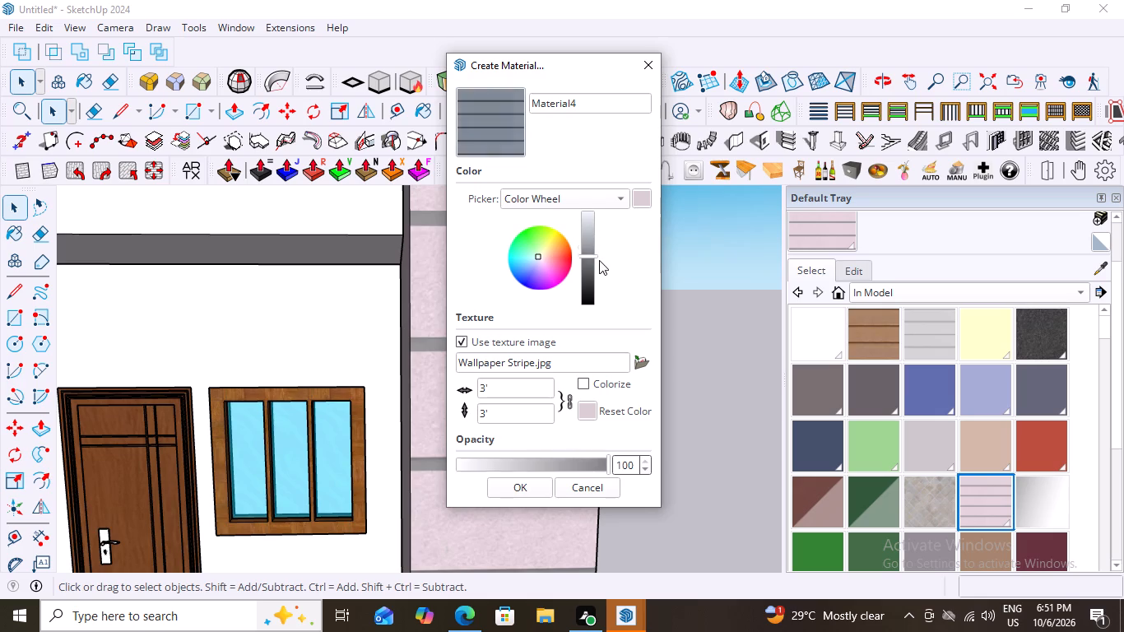
drag(599, 260, 597, 282)
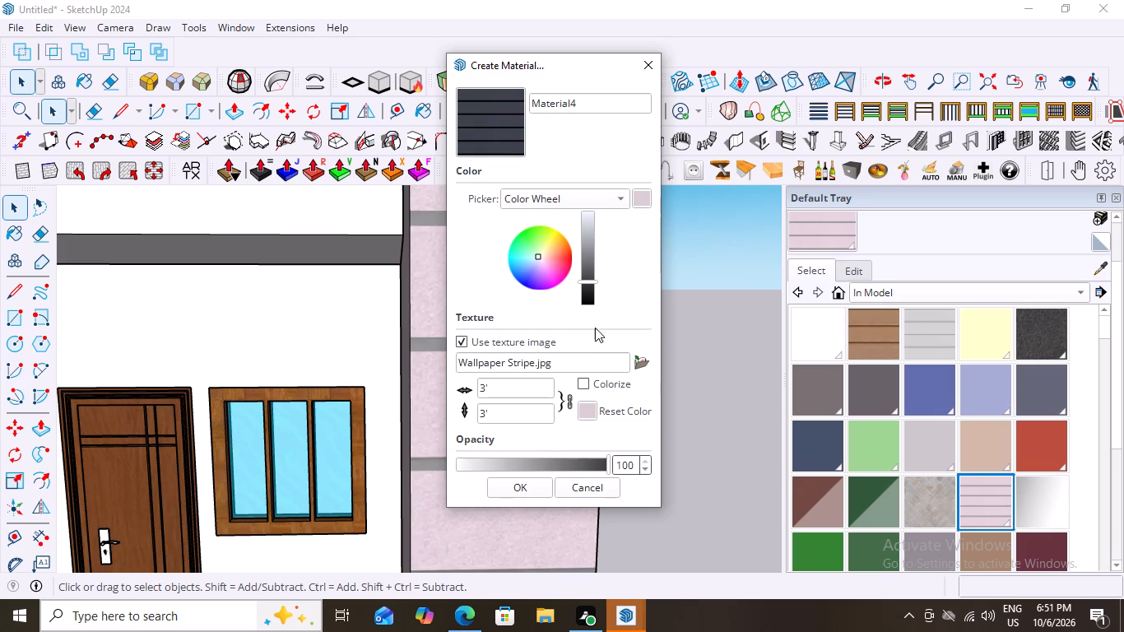
Set the new striped material's opacity to 57, lighten it to a medium slate grey, and create it.
drag(607, 461, 558, 458)
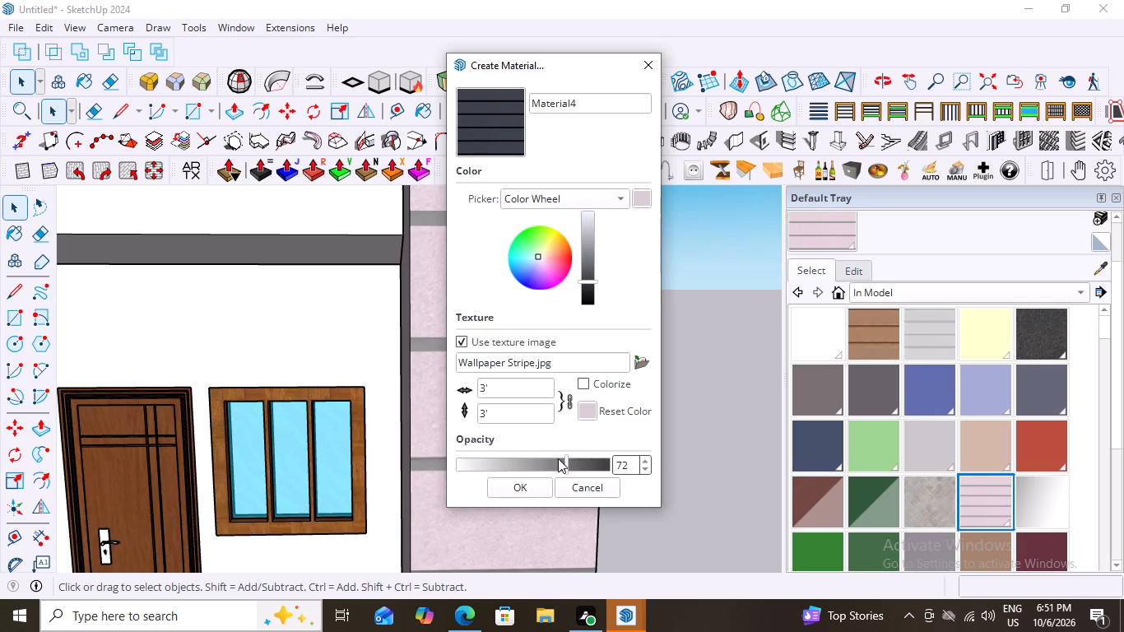
drag(558, 458, 532, 459)
drag(532, 459, 485, 455)
drag(593, 278, 593, 268)
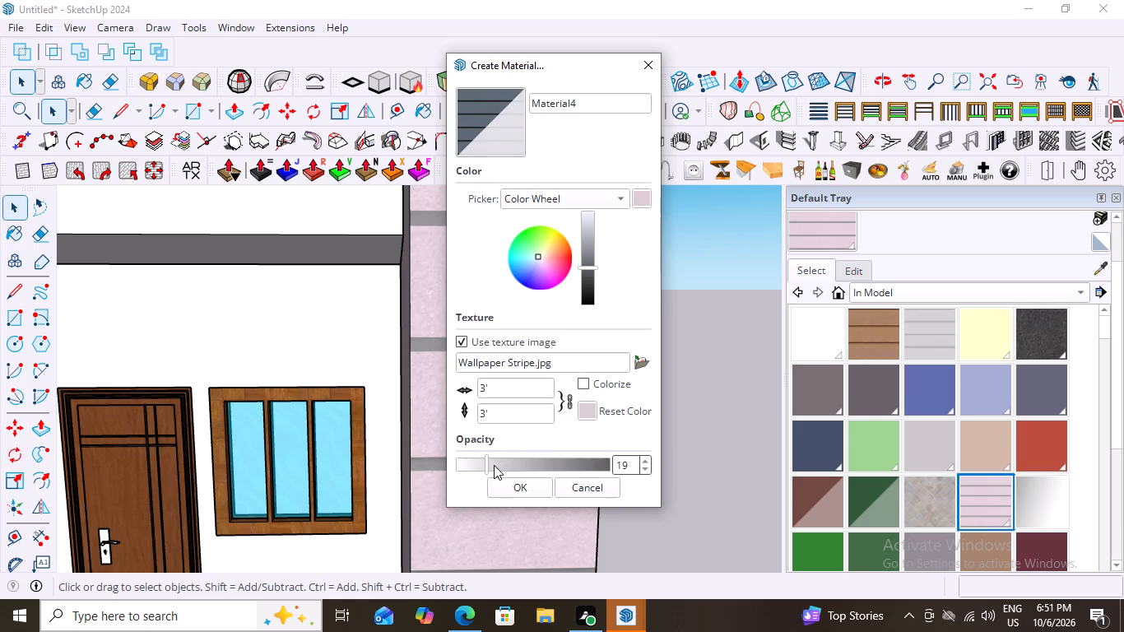
drag(487, 462, 562, 472)
click(562, 472)
drag(564, 468, 708, 466)
drag(708, 466, 702, 469)
drag(609, 465, 536, 464)
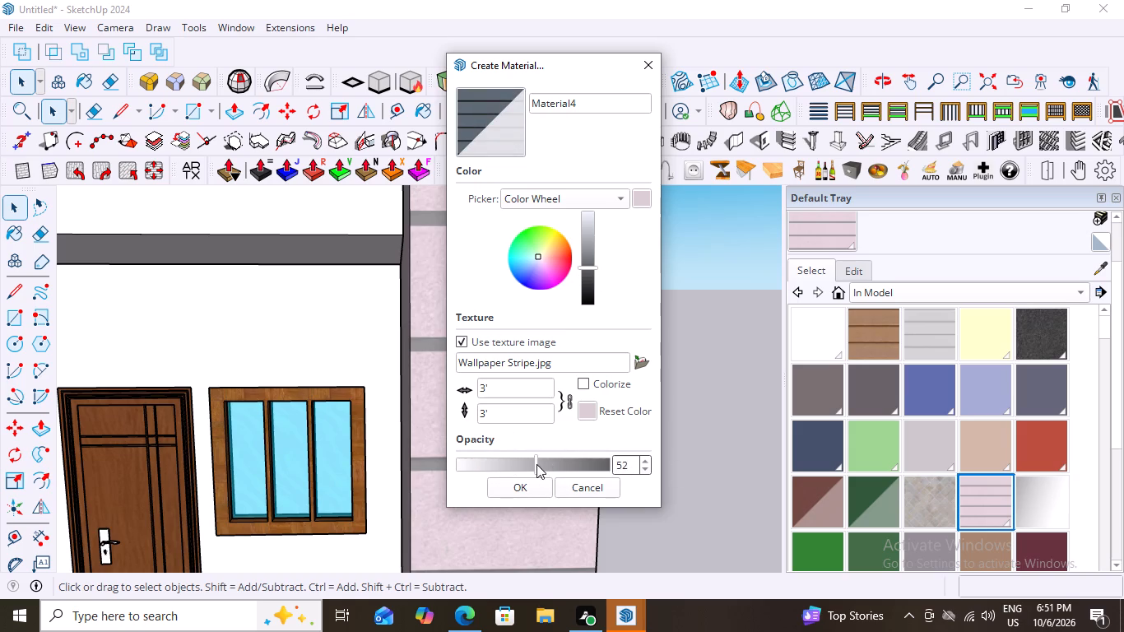
drag(536, 464, 544, 467)
drag(590, 264, 596, 285)
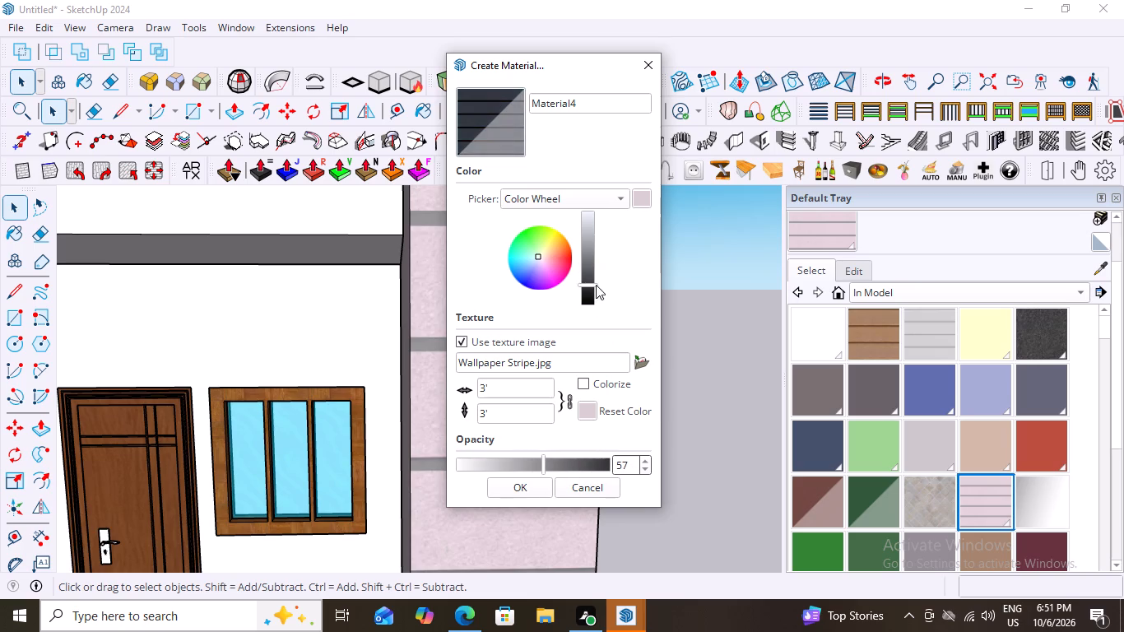
drag(596, 285, 597, 234)
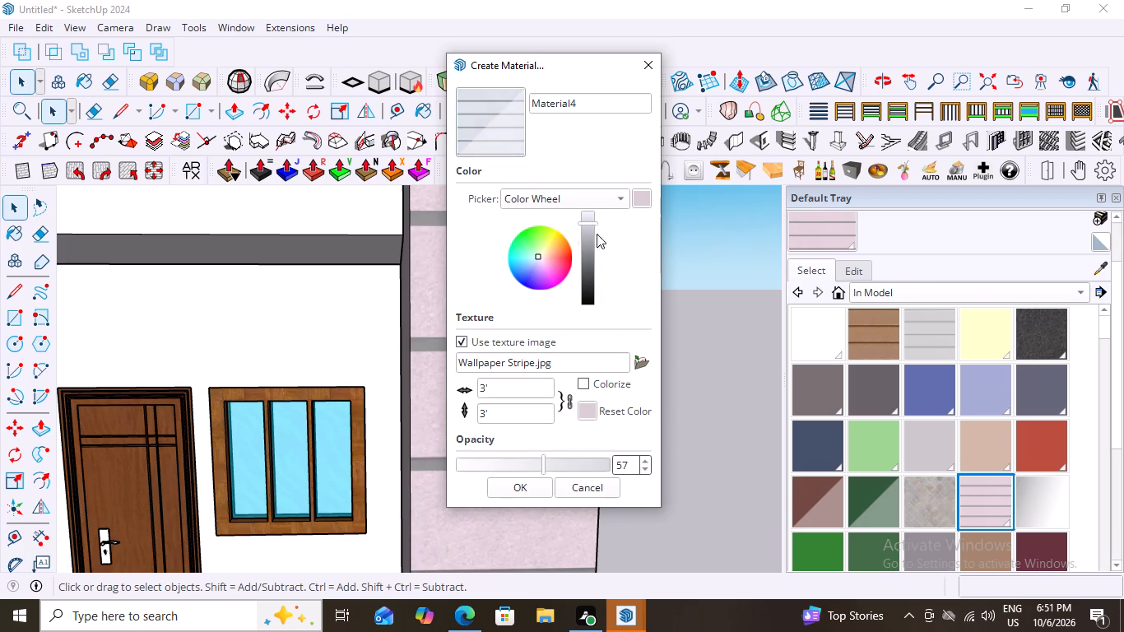
drag(597, 234, 601, 259)
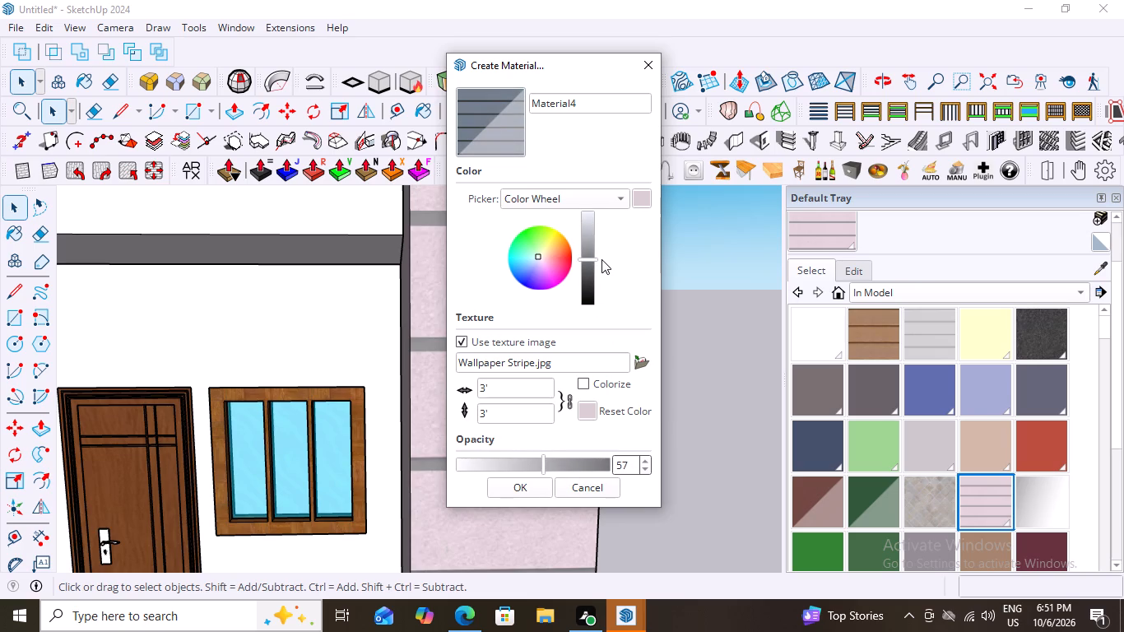
drag(601, 259, 603, 270)
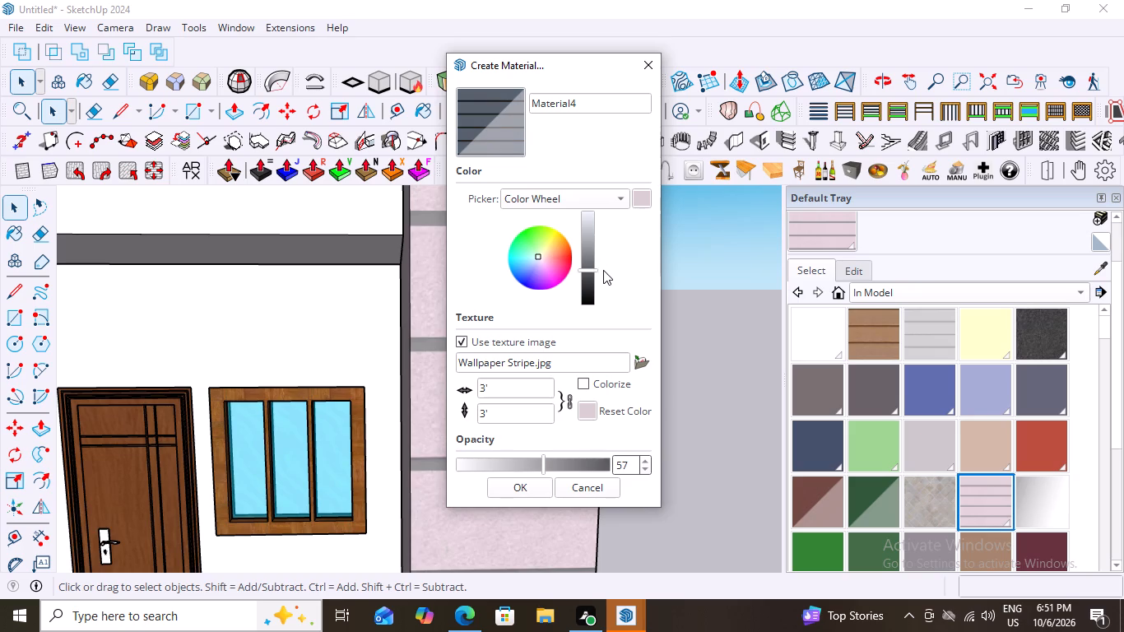
drag(603, 270, 606, 262)
click(532, 487)
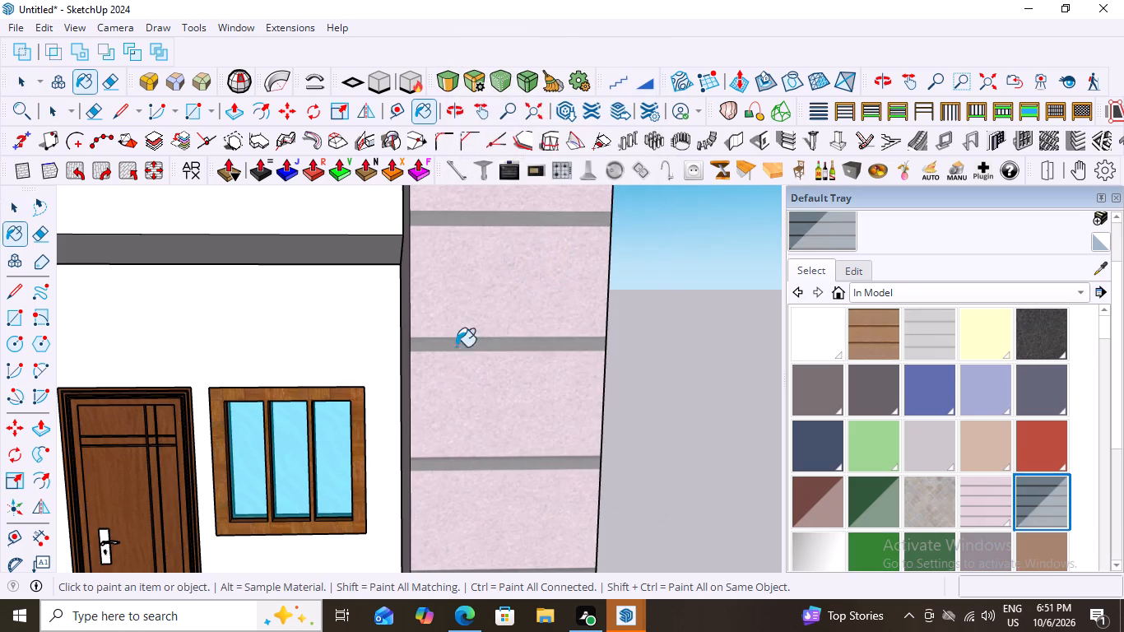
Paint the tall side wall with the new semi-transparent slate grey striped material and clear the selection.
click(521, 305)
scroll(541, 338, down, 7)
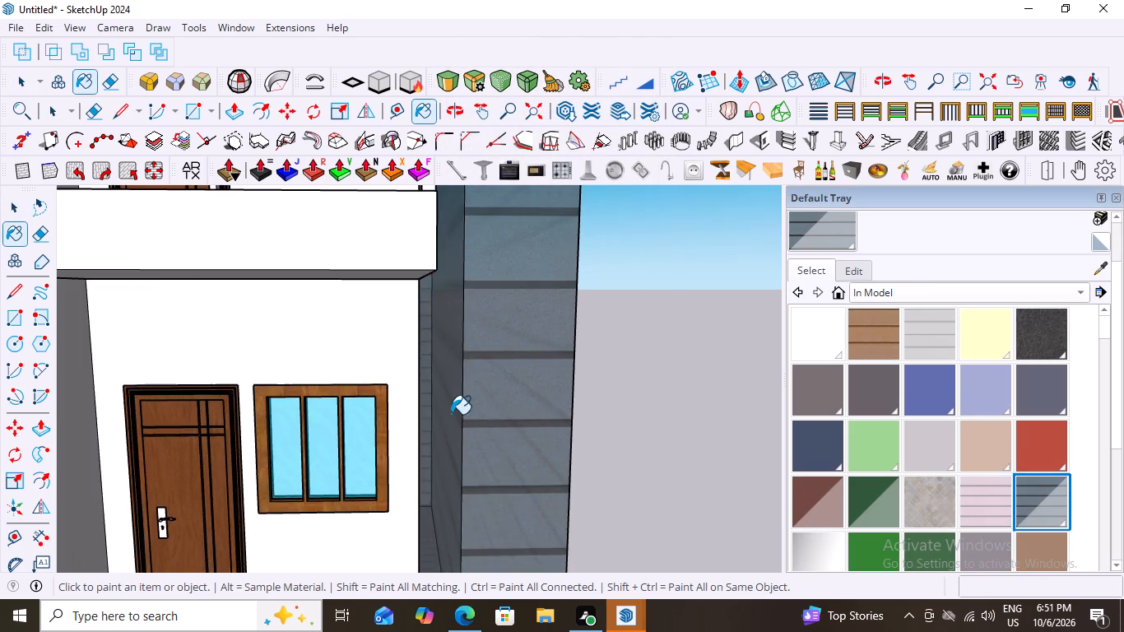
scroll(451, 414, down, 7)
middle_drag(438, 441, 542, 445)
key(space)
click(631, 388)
Examine the semi-transparent slate grey cladding on the side wall from the front and the outer side.
scroll(579, 445, down, 2)
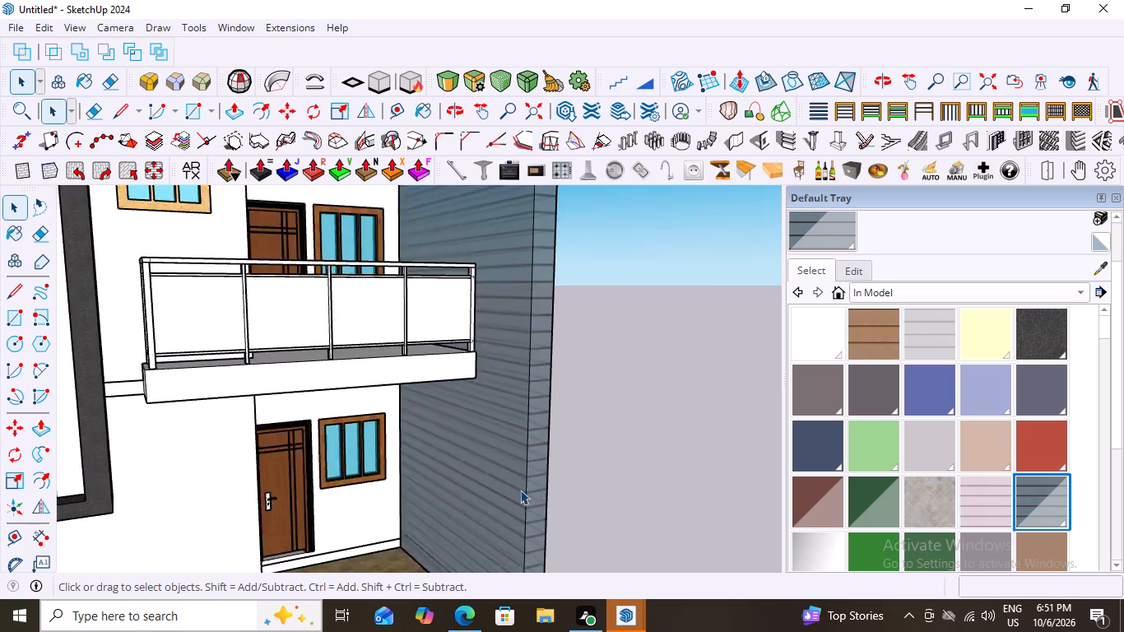
scroll(520, 490, down, 11)
middle_drag(529, 504, 331, 452)
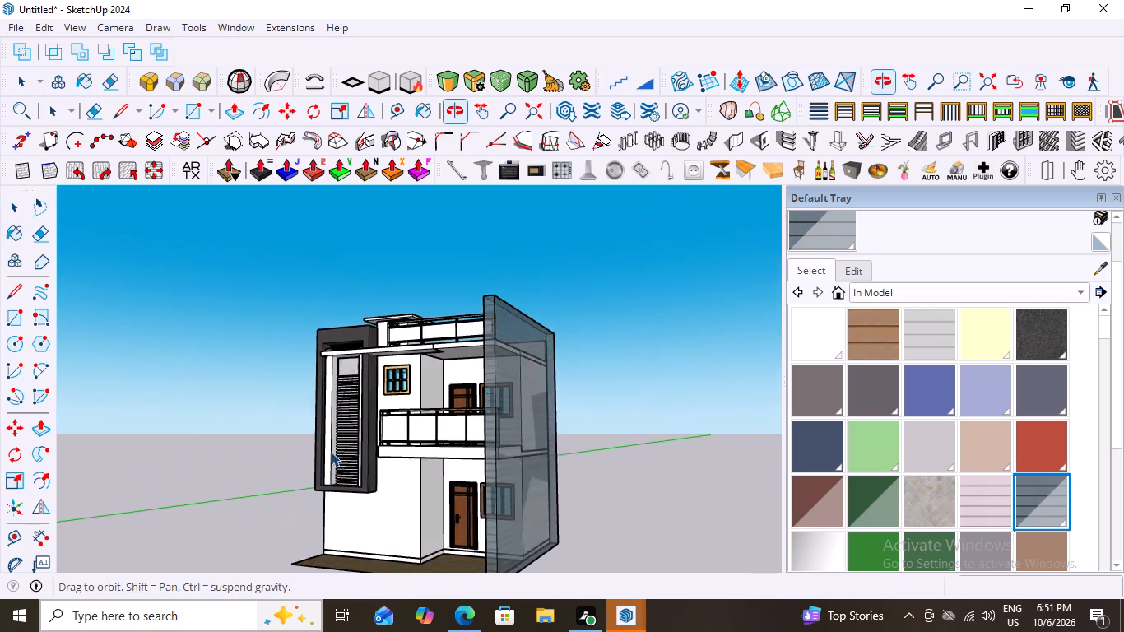
middle_drag(331, 452, 327, 450)
middle_drag(392, 467, 118, 431)
scroll(118, 431, up, 1)
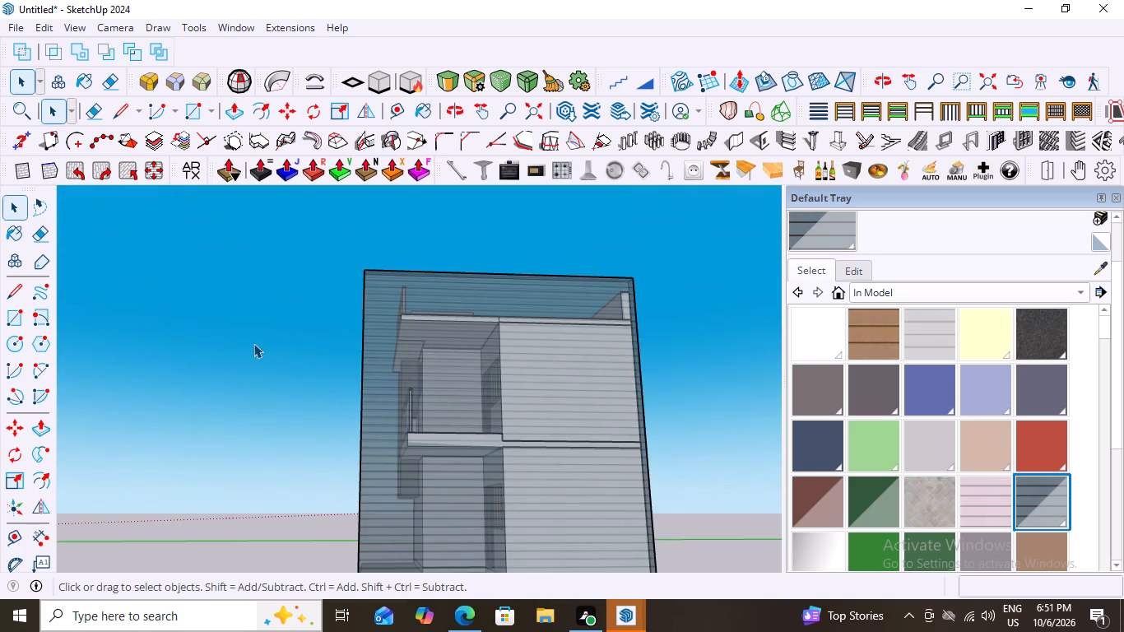
scroll(334, 379, down, 3)
middle_drag(372, 449, 495, 537)
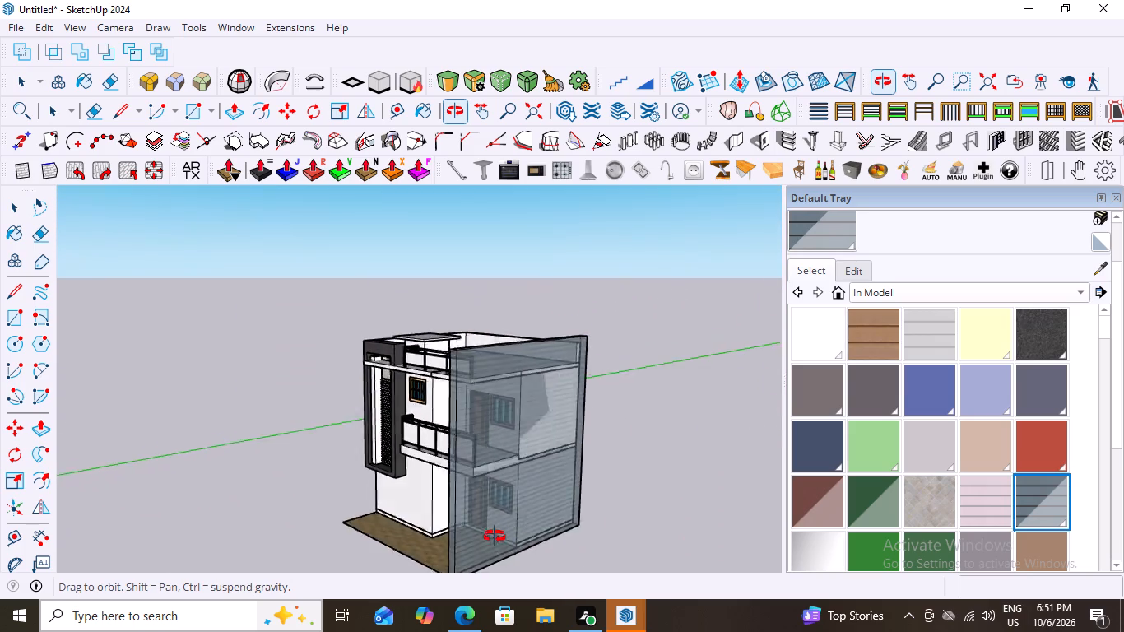
middle_drag(495, 537, 790, 490)
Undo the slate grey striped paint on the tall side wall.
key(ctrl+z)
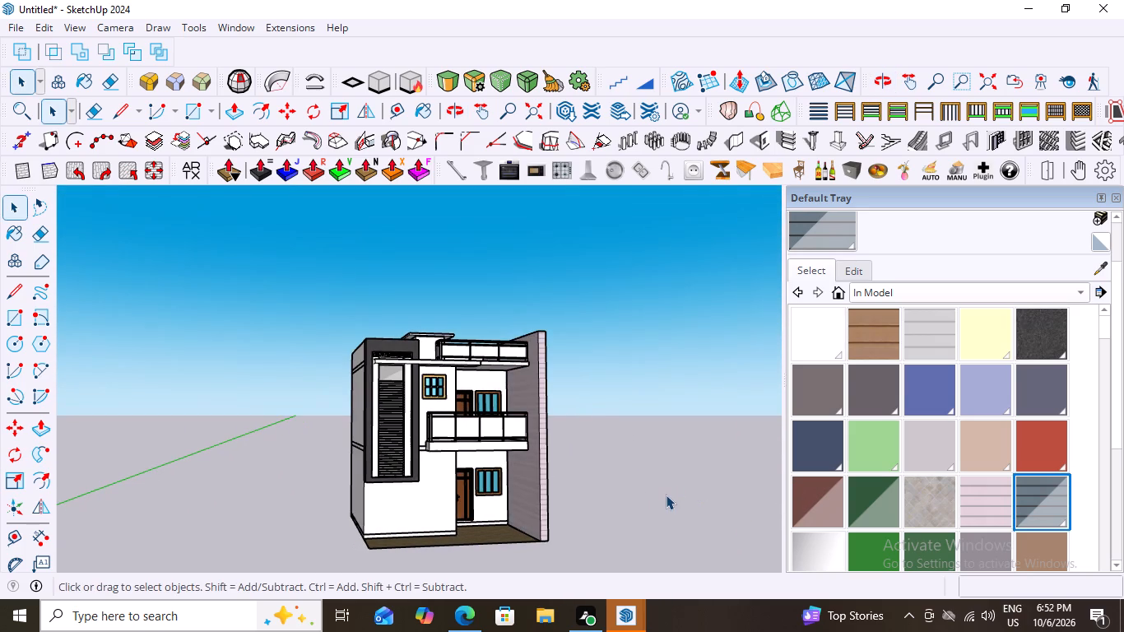
Paint the tall side wall with the brown horizontal wood siding material already in the model.
scroll(546, 483, up, 7)
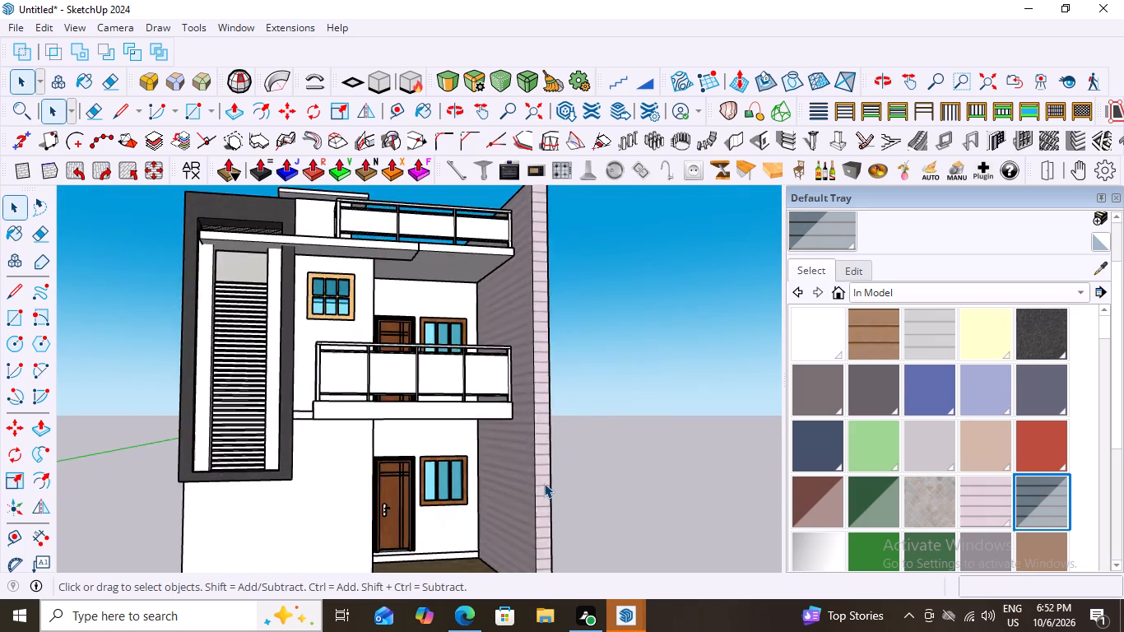
scroll(544, 483, up, 8)
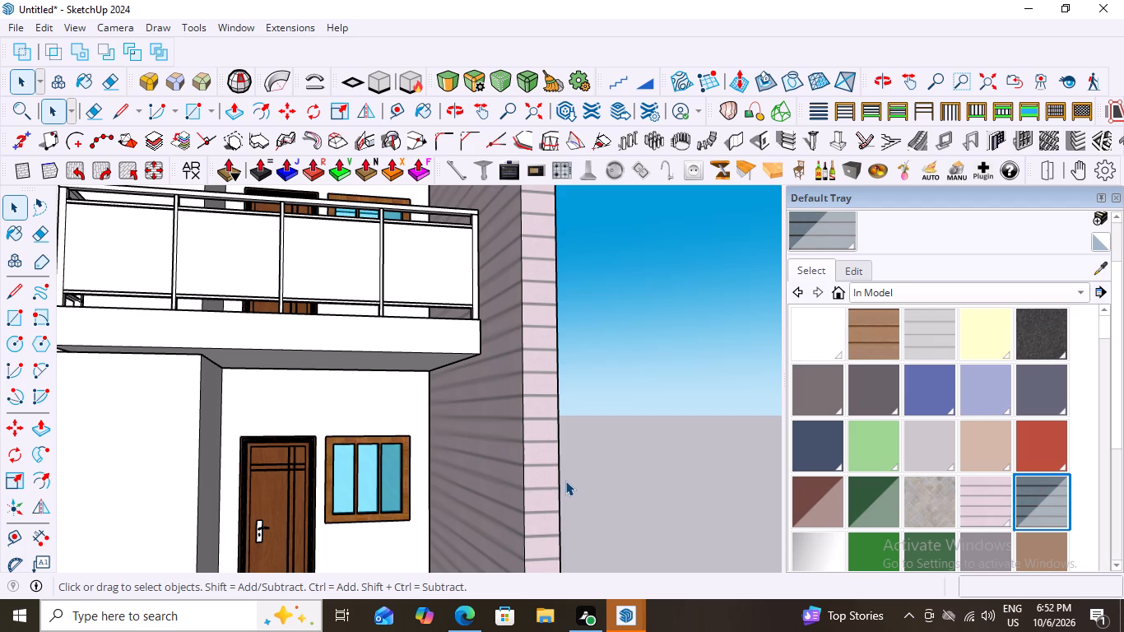
scroll(534, 472, down, 9)
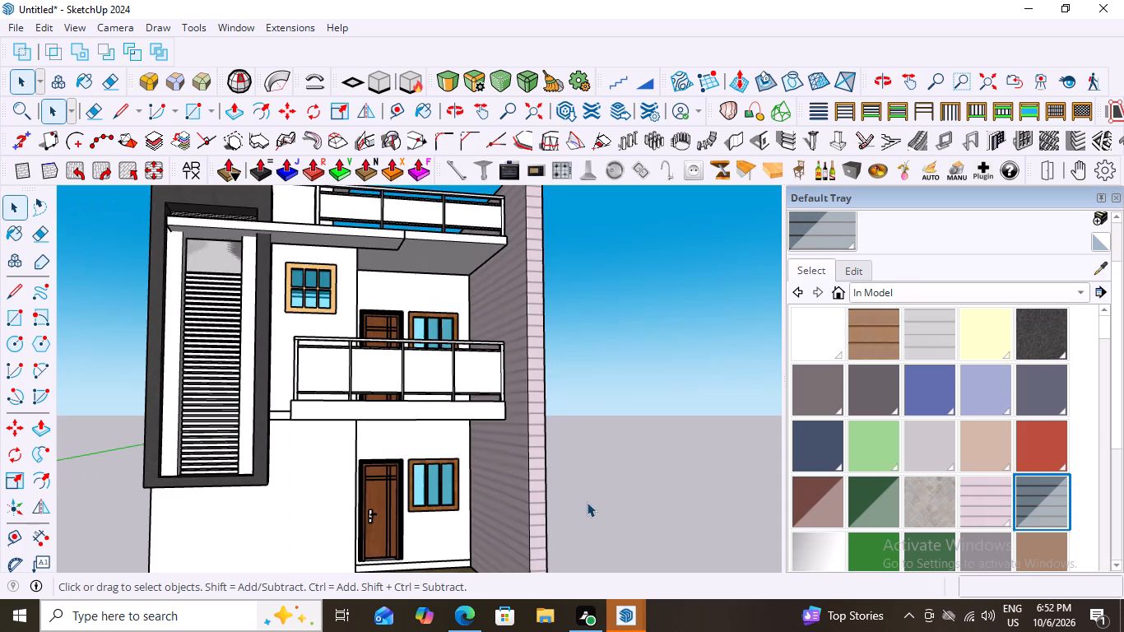
scroll(587, 502, down, 5)
scroll(305, 478, down, 1)
middle_drag(524, 442, 294, 494)
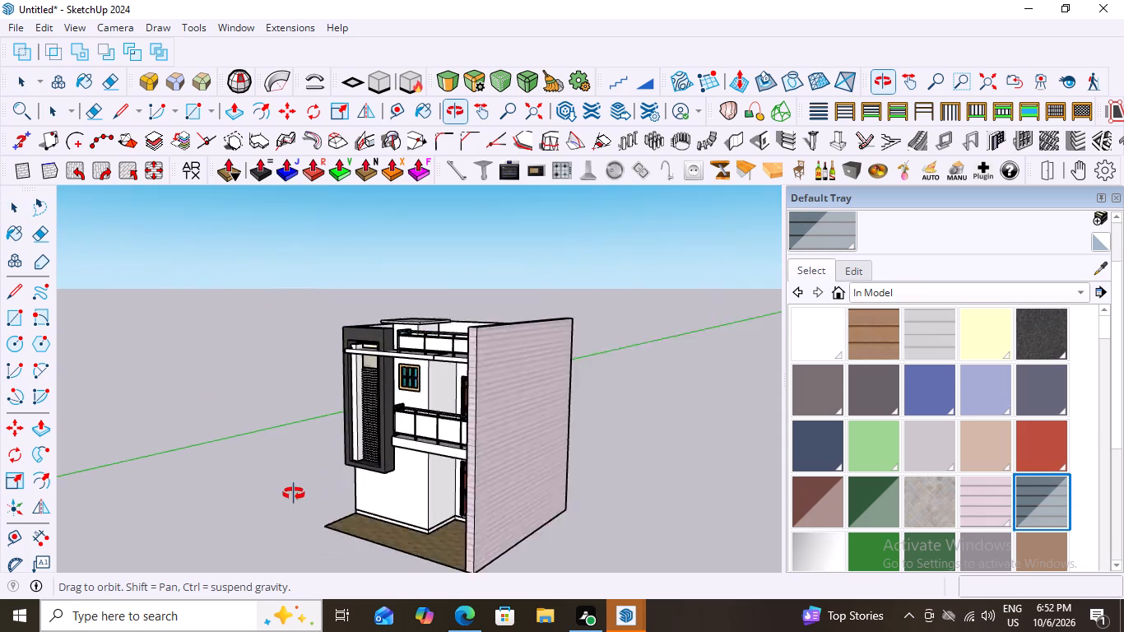
middle_drag(294, 494, 504, 502)
drag(896, 322, 887, 324)
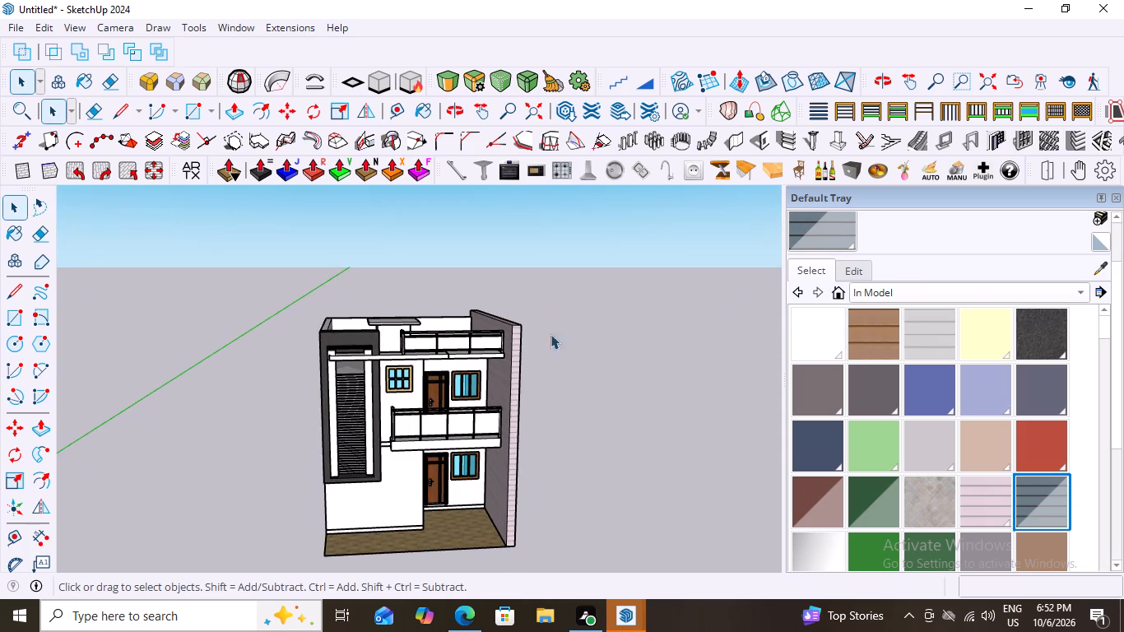
click(503, 379)
scroll(455, 404, up, 4)
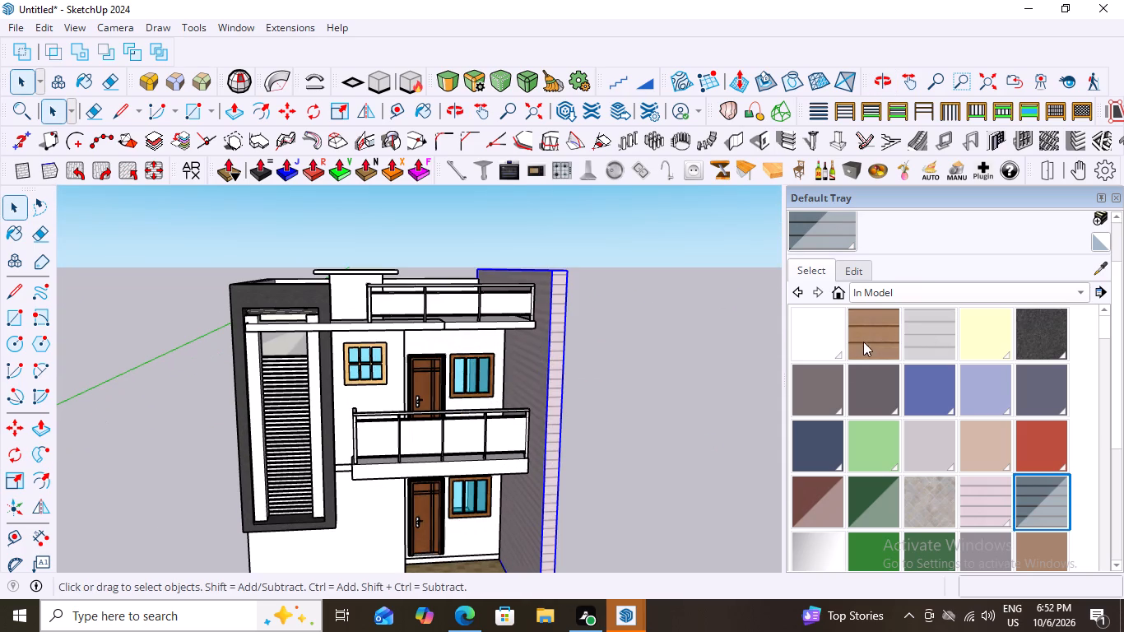
click(872, 341)
click(529, 386)
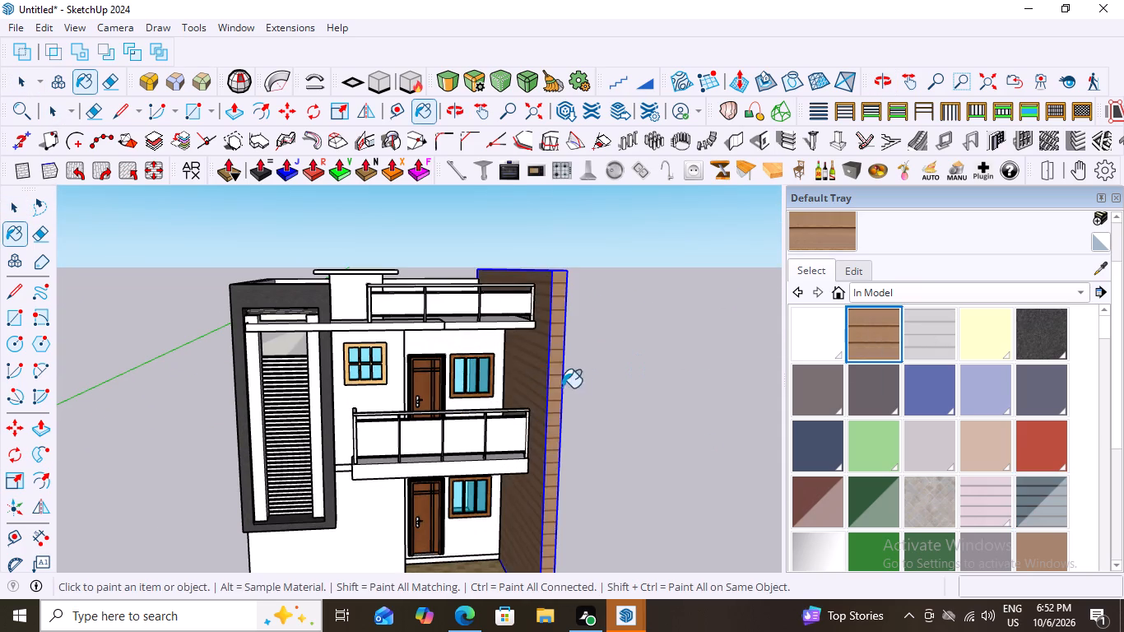
scroll(609, 383, down, 3)
scroll(517, 495, up, 5)
scroll(473, 442, up, 4)
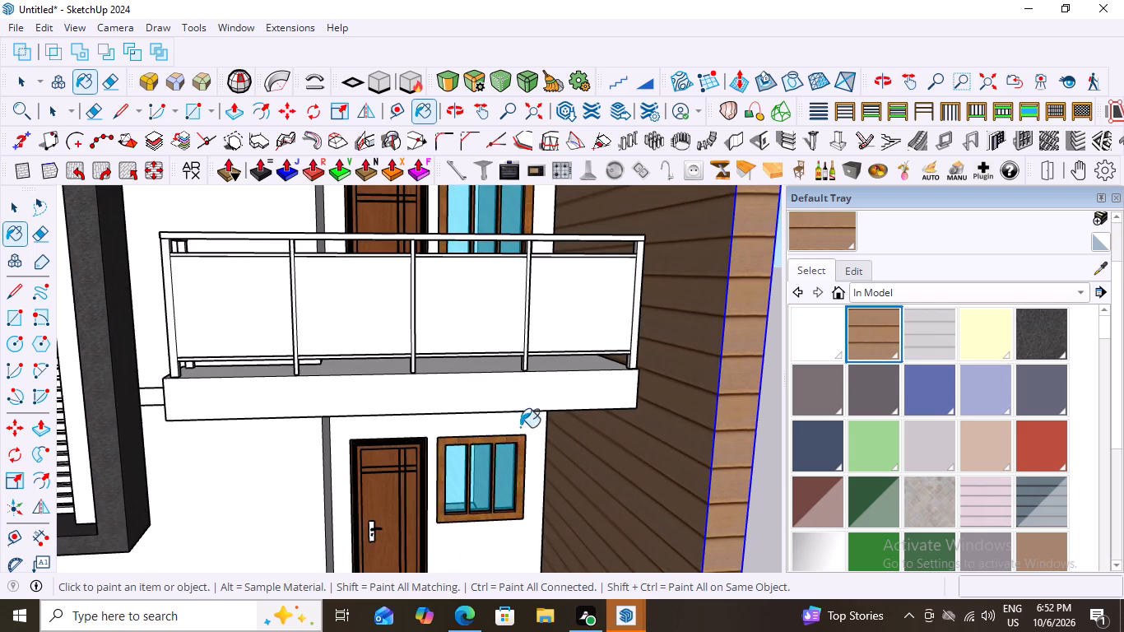
Paint the upper-storey and ground-floor front walls with the brown horizontal wood siding material.
scroll(530, 424, down, 9)
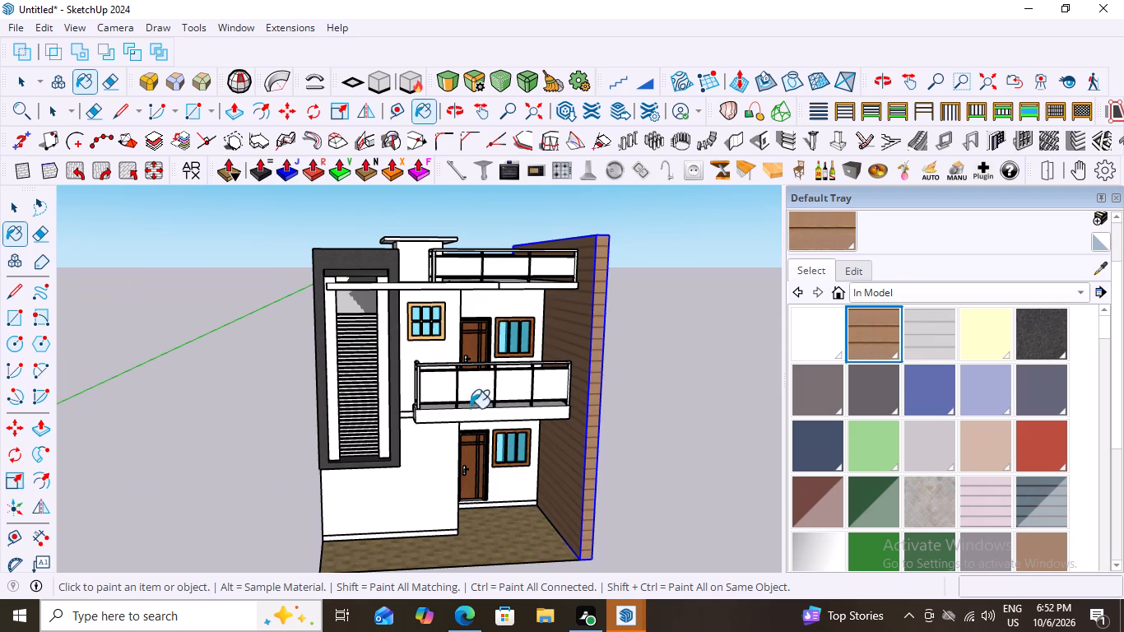
click(409, 355)
scroll(418, 481, up, 2)
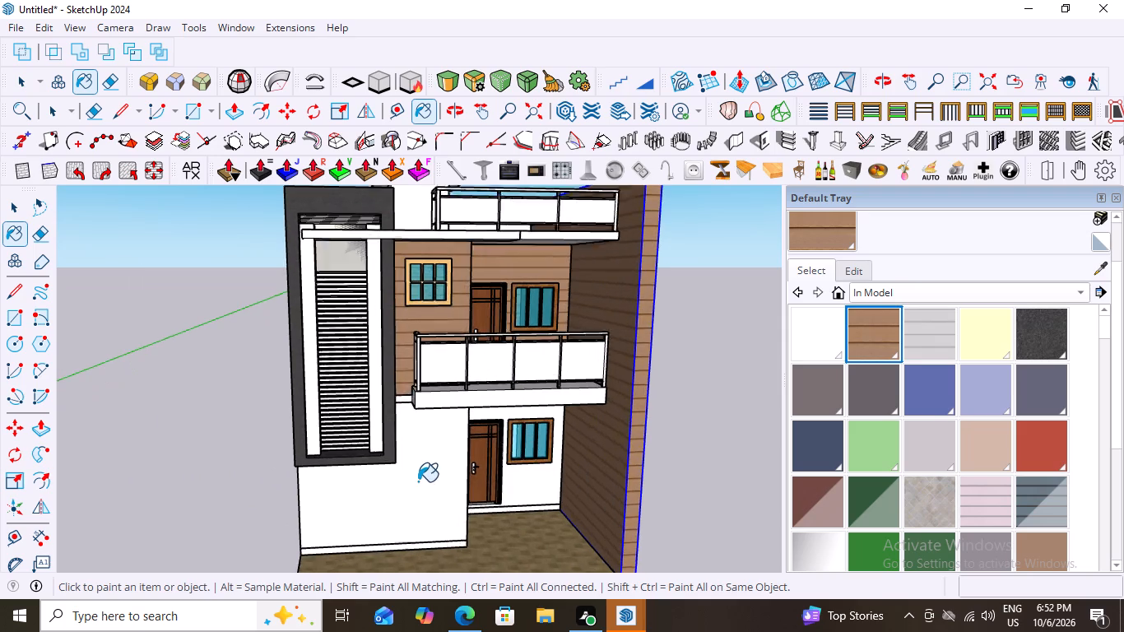
scroll(418, 481, up, 1)
scroll(448, 445, down, 3)
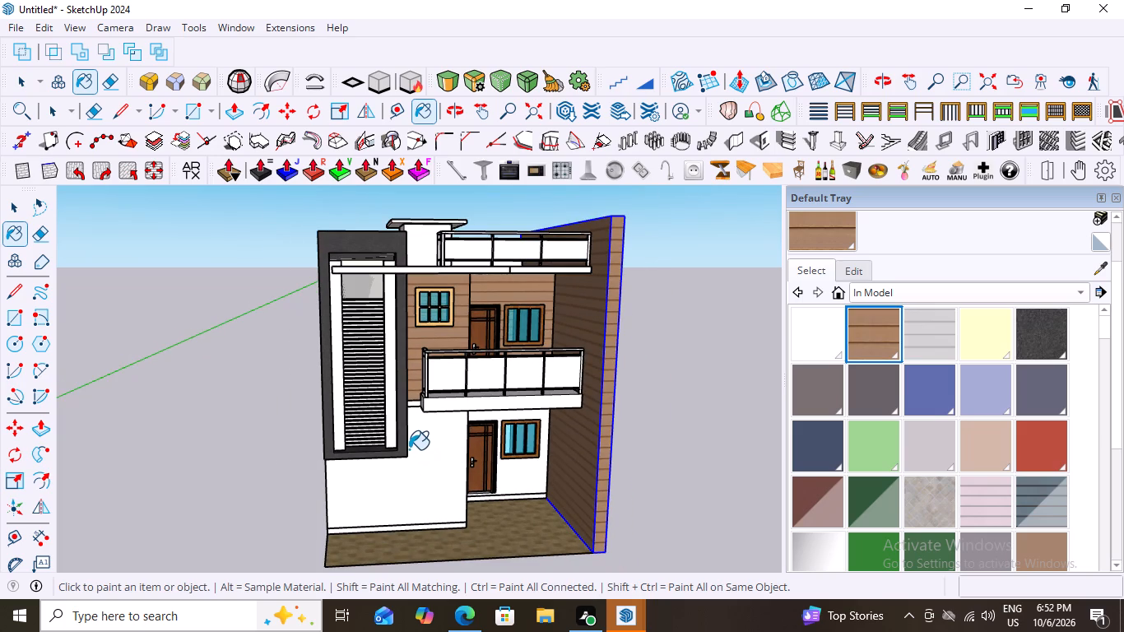
click(450, 467)
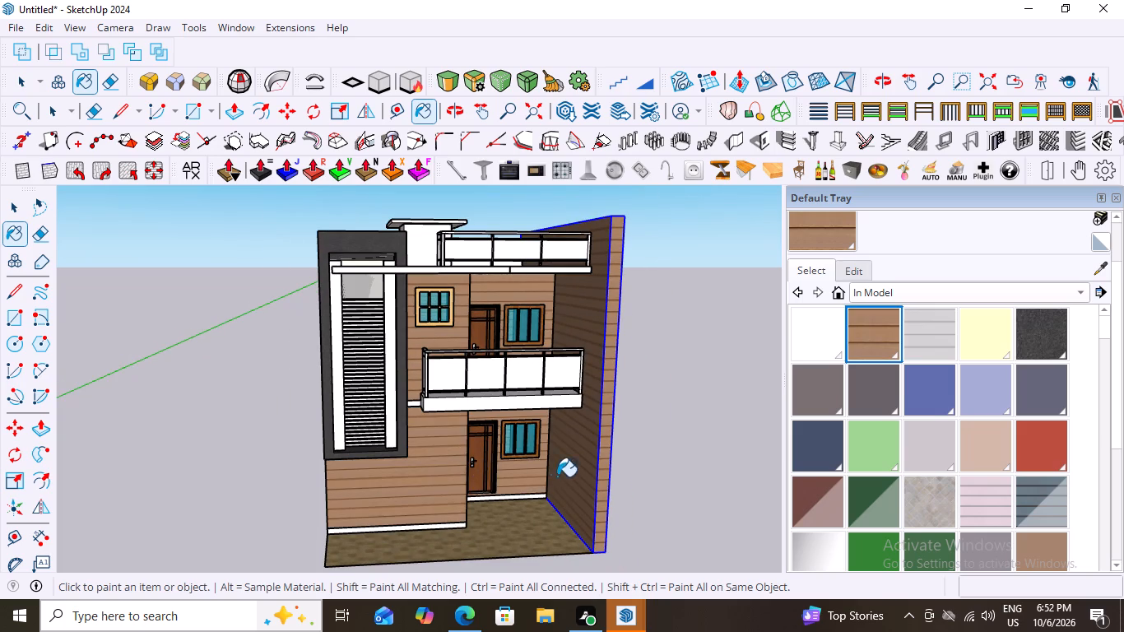
Examine the brown-clad front facade, balcony and side wall from several angles and distances.
middle_drag(505, 455, 381, 466)
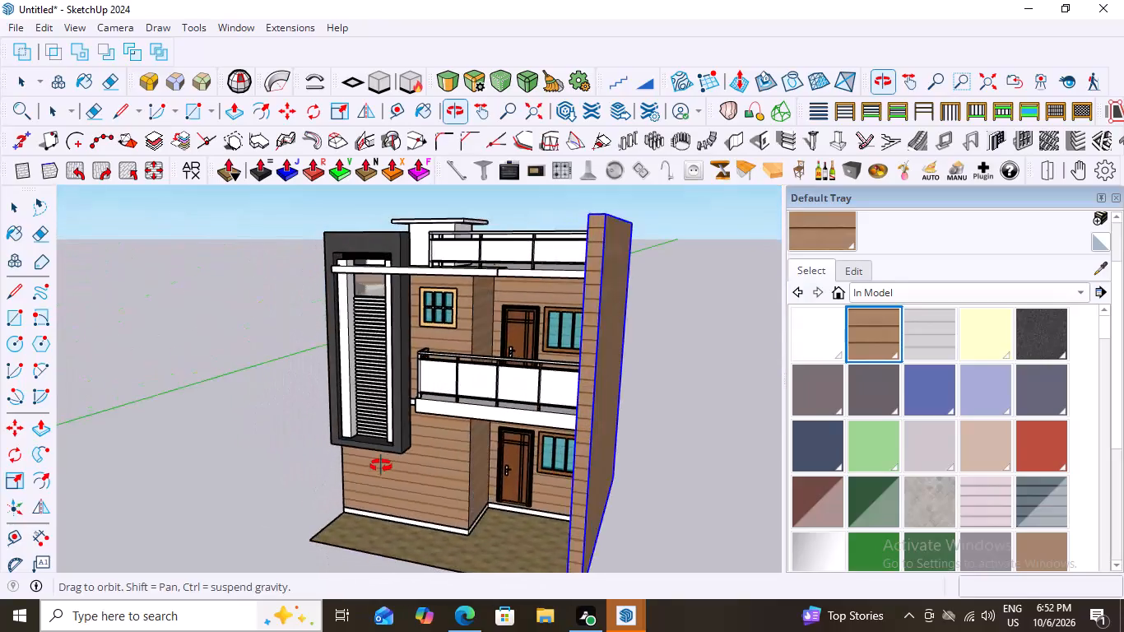
middle_drag(381, 466, 492, 444)
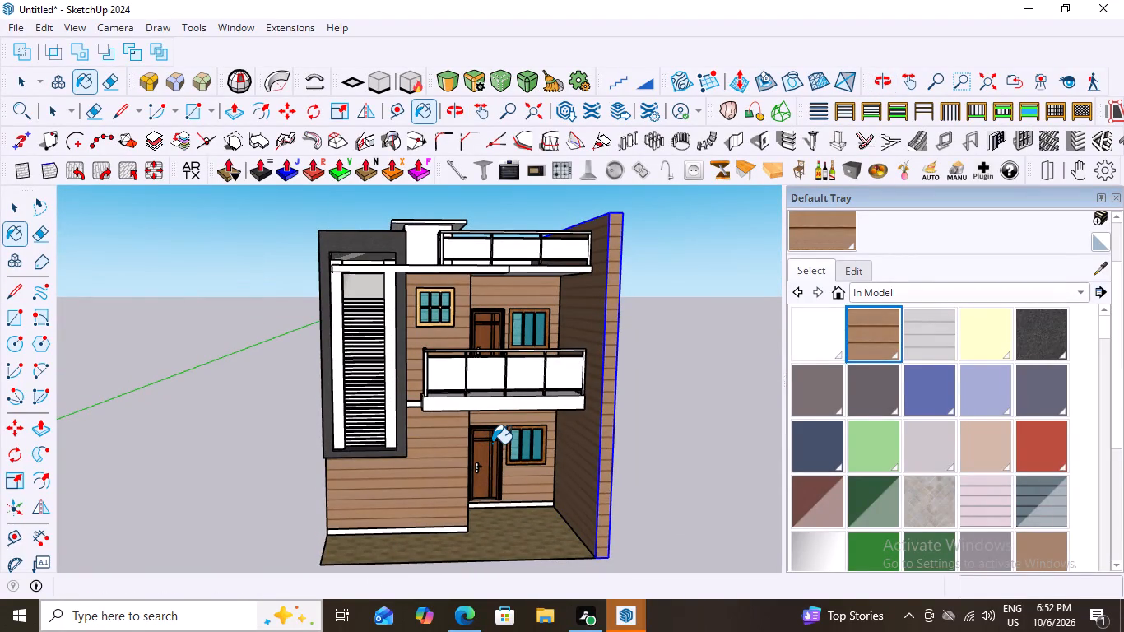
scroll(471, 318, up, 5)
middle_drag(517, 377, 470, 381)
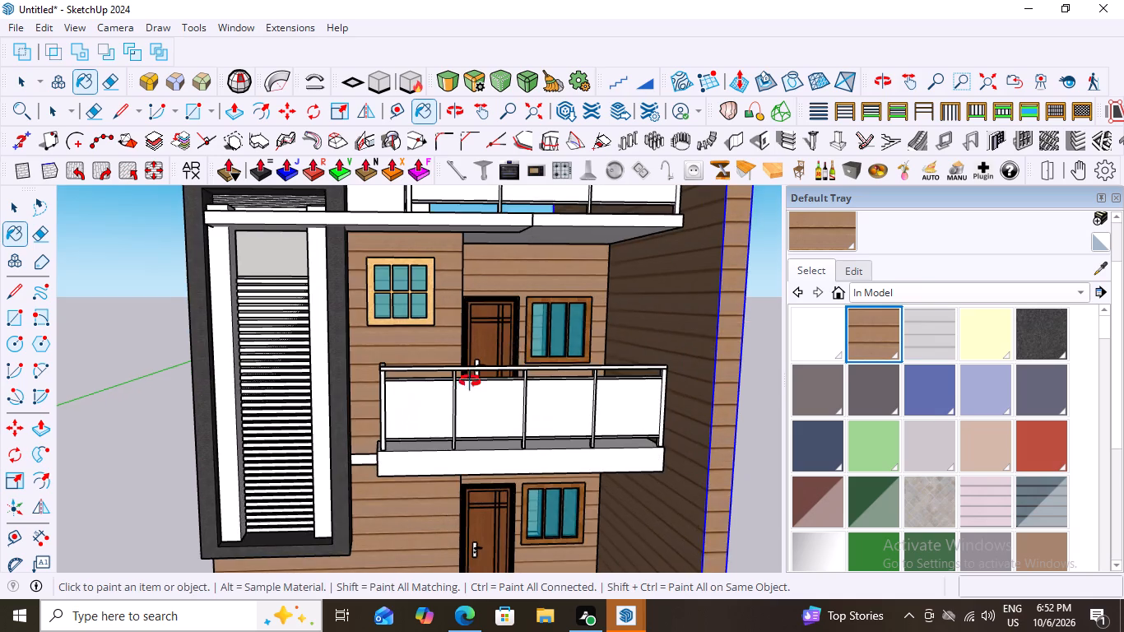
middle_drag(470, 381, 487, 281)
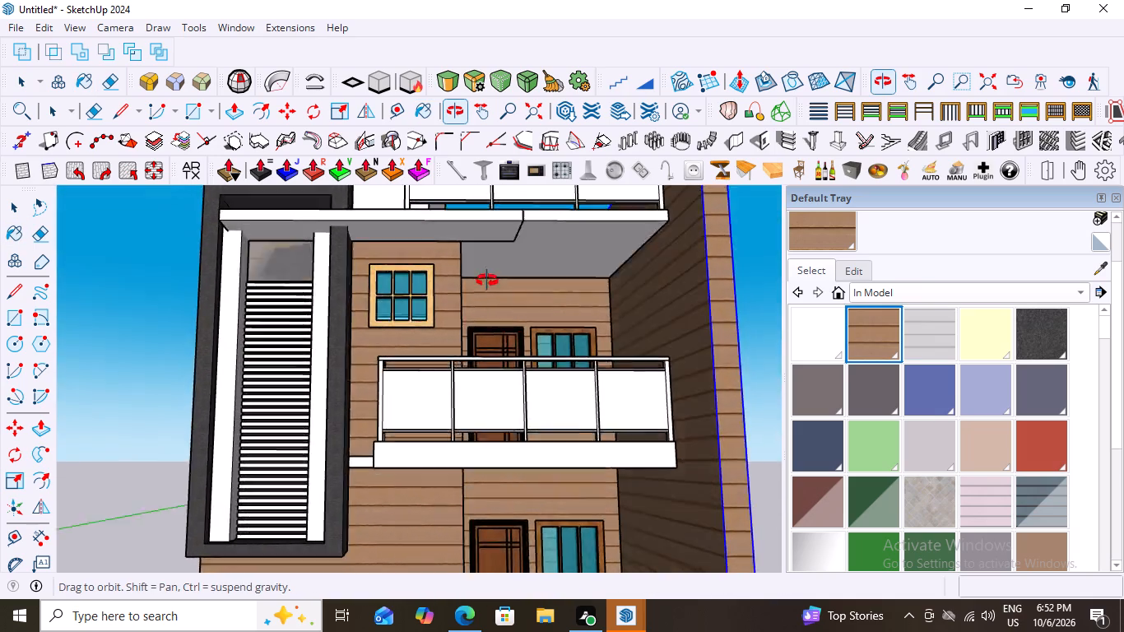
middle_drag(487, 281, 492, 417)
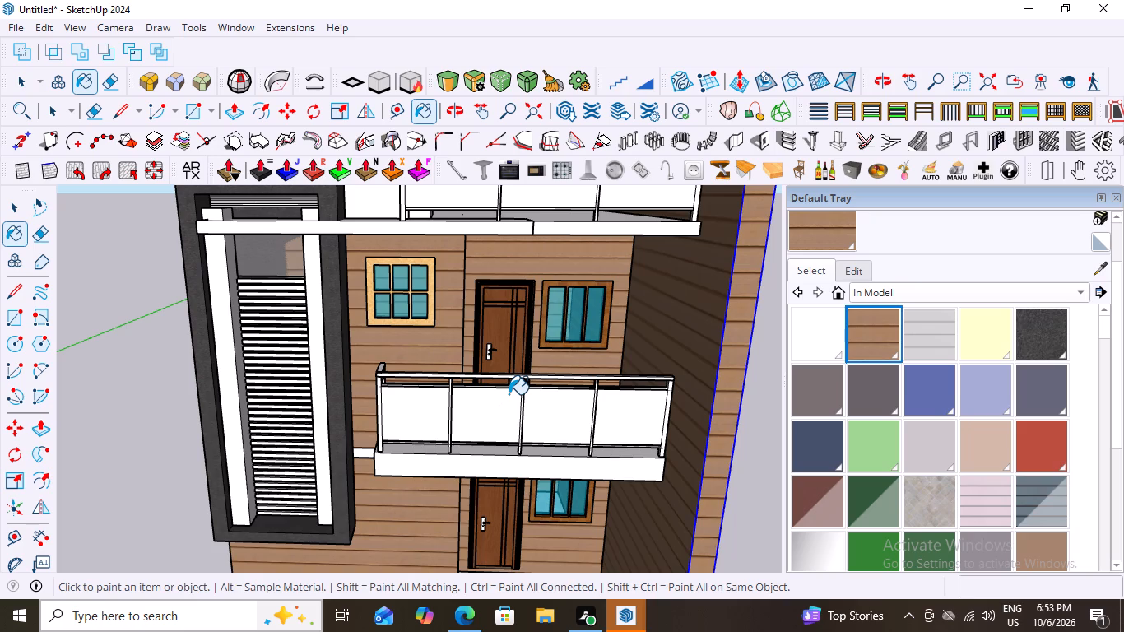
key(space)
scroll(471, 370, down, 2)
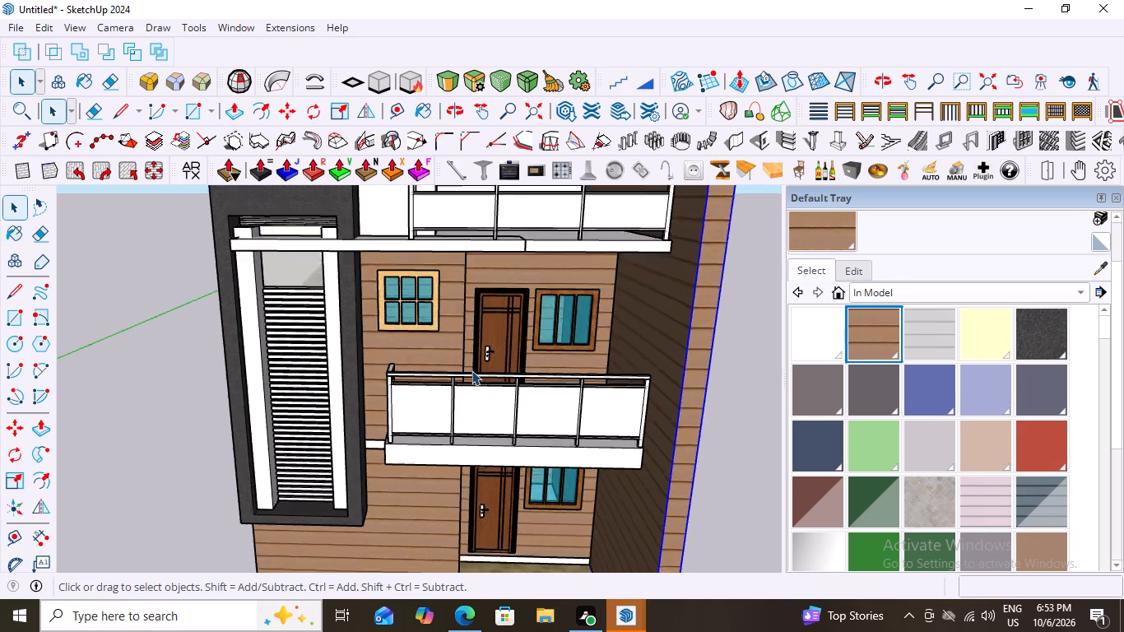
scroll(471, 370, down, 6)
middle_drag(592, 414, 601, 379)
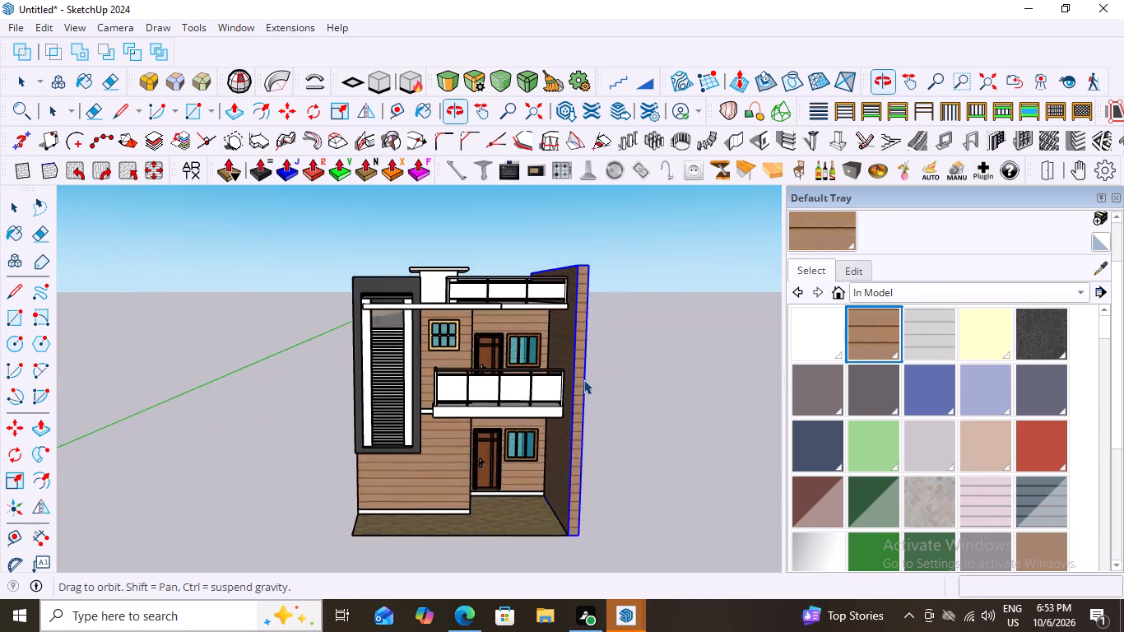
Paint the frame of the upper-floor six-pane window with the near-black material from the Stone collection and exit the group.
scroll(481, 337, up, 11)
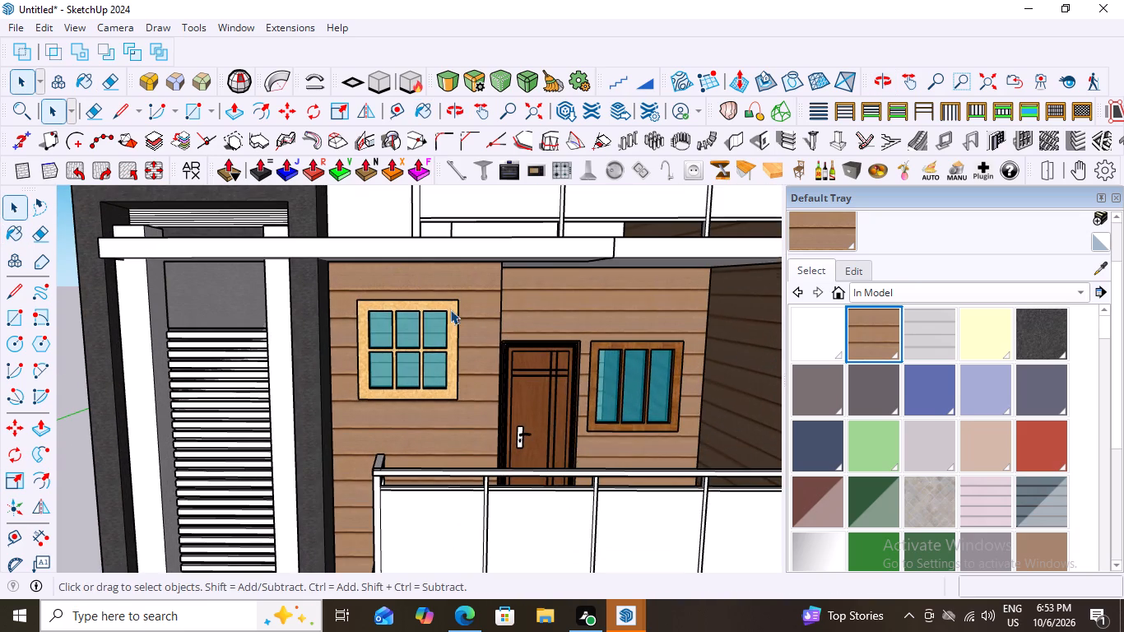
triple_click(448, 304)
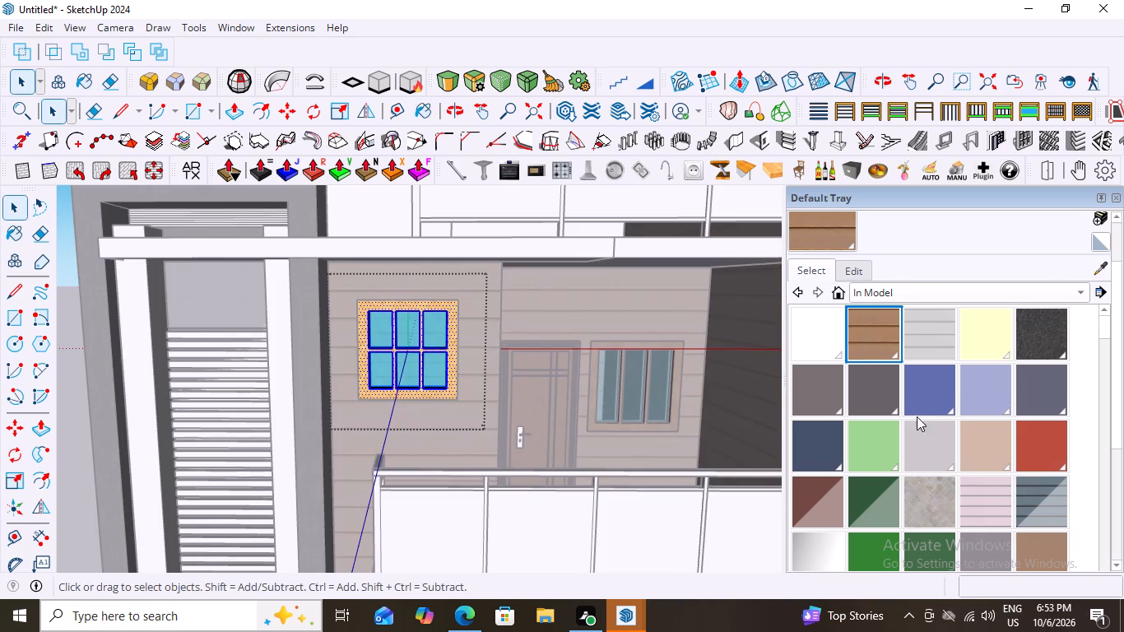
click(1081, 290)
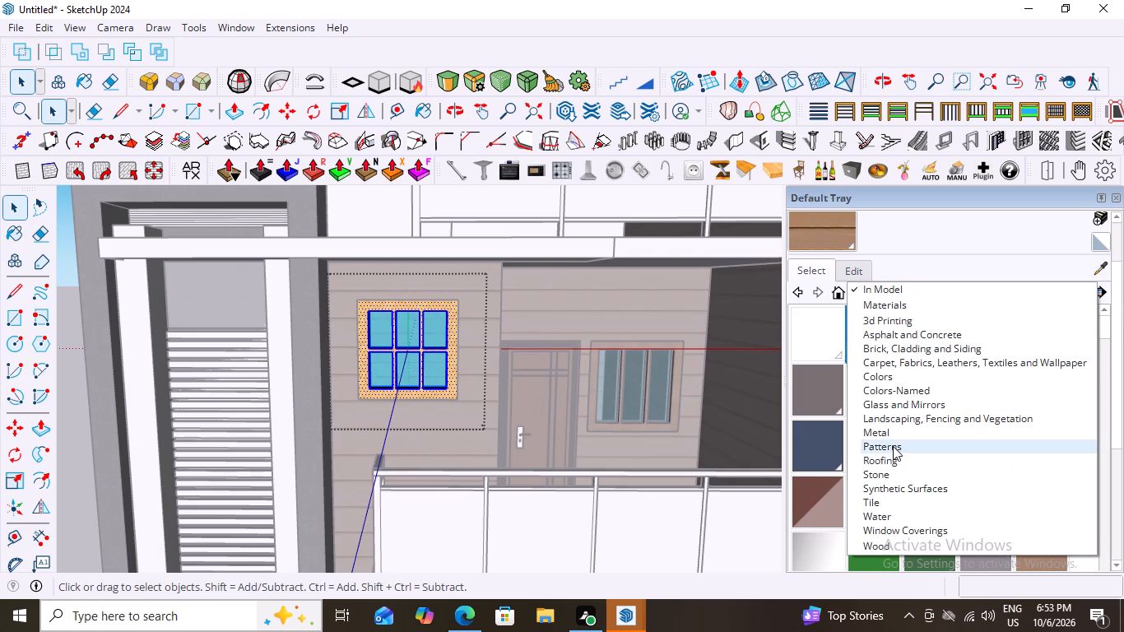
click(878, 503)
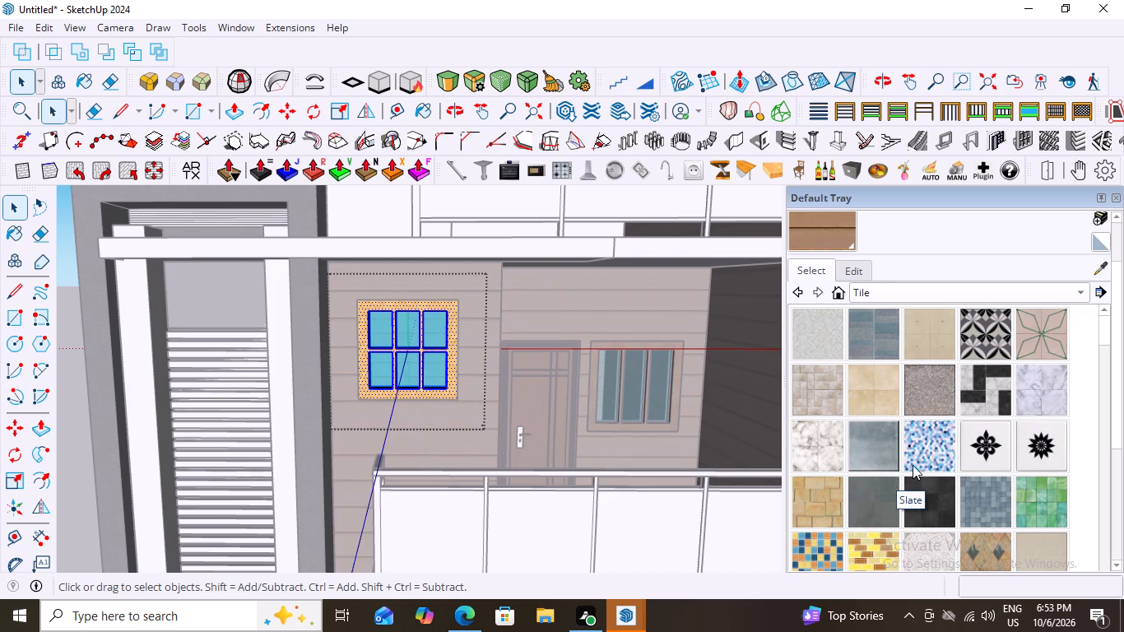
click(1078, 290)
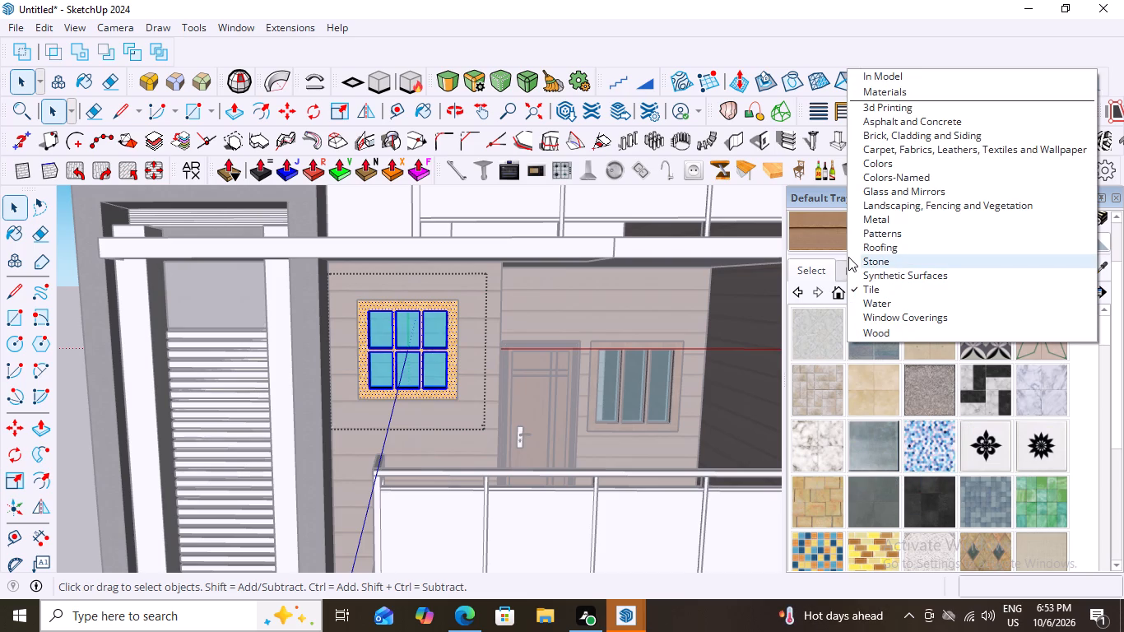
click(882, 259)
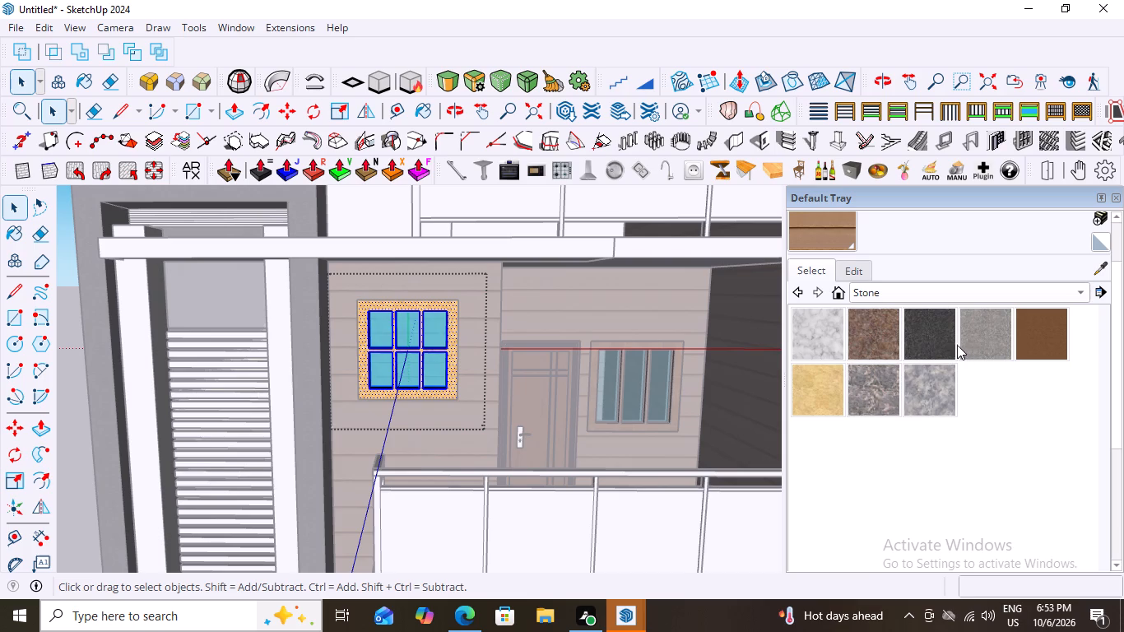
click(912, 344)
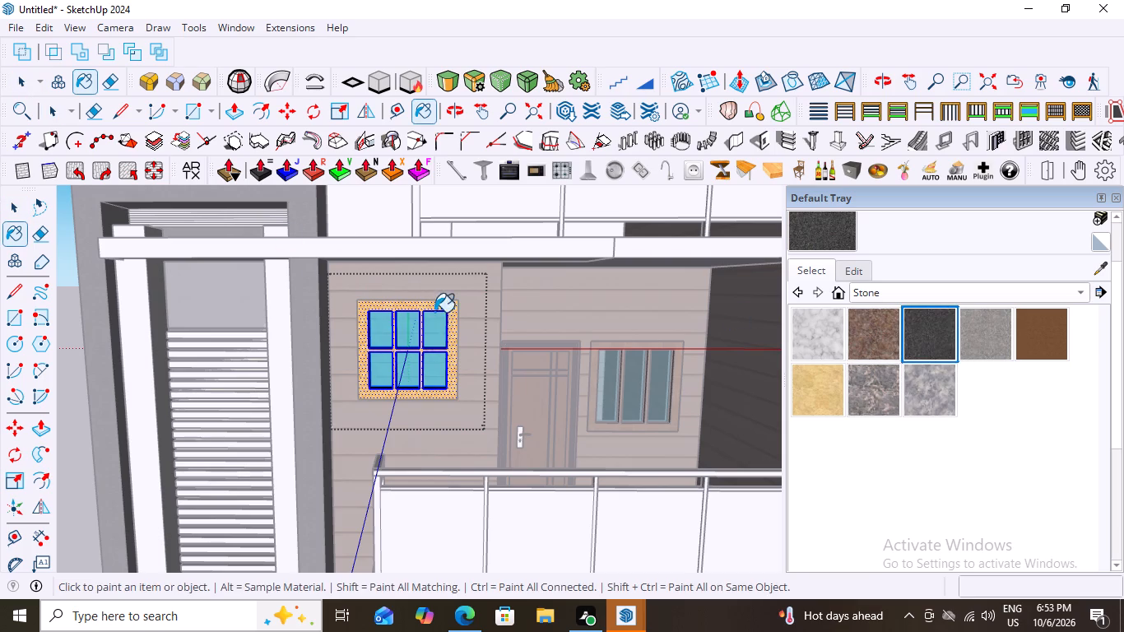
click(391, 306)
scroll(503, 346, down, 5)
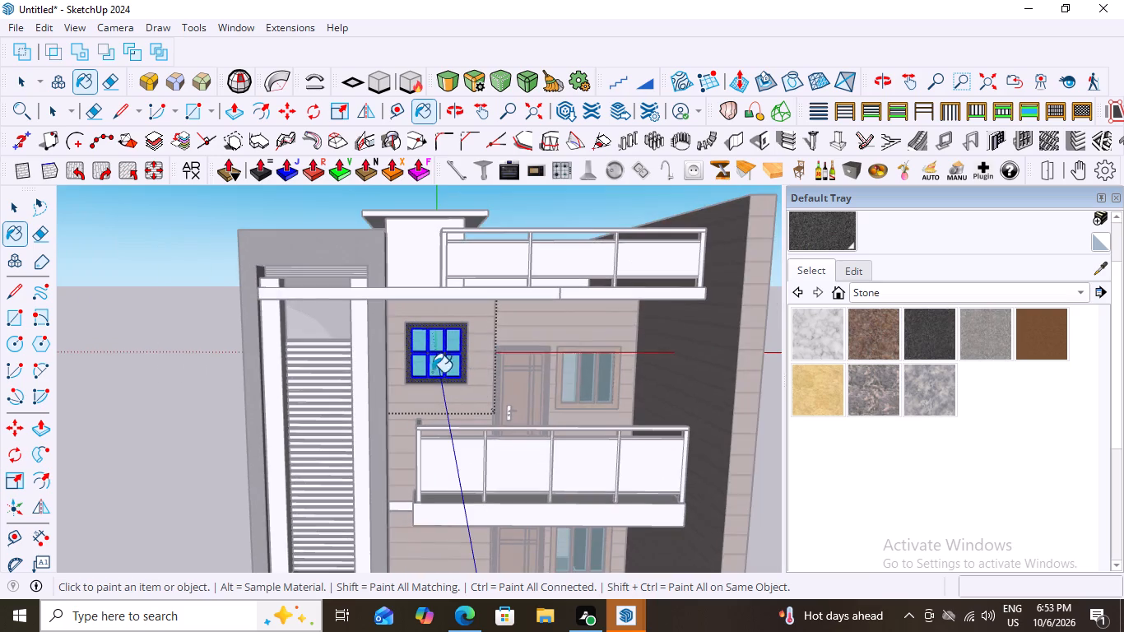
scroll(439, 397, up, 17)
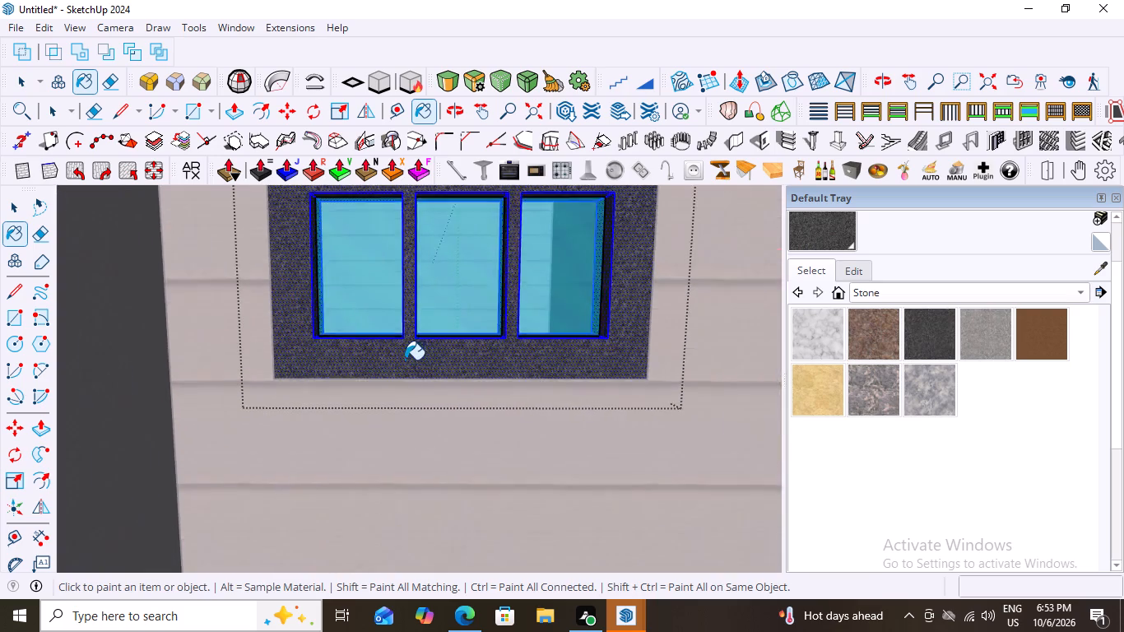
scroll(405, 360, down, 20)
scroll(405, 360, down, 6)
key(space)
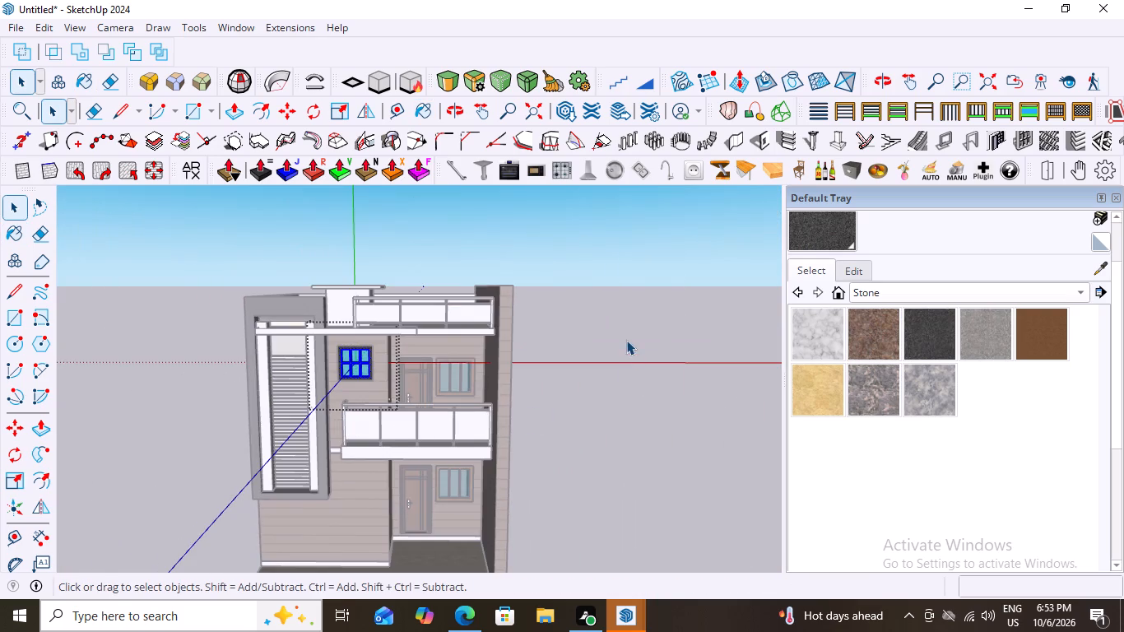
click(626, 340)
Examine the dark stone window frame against the brown siding, both up close and within the whole facade.
scroll(286, 378, up, 10)
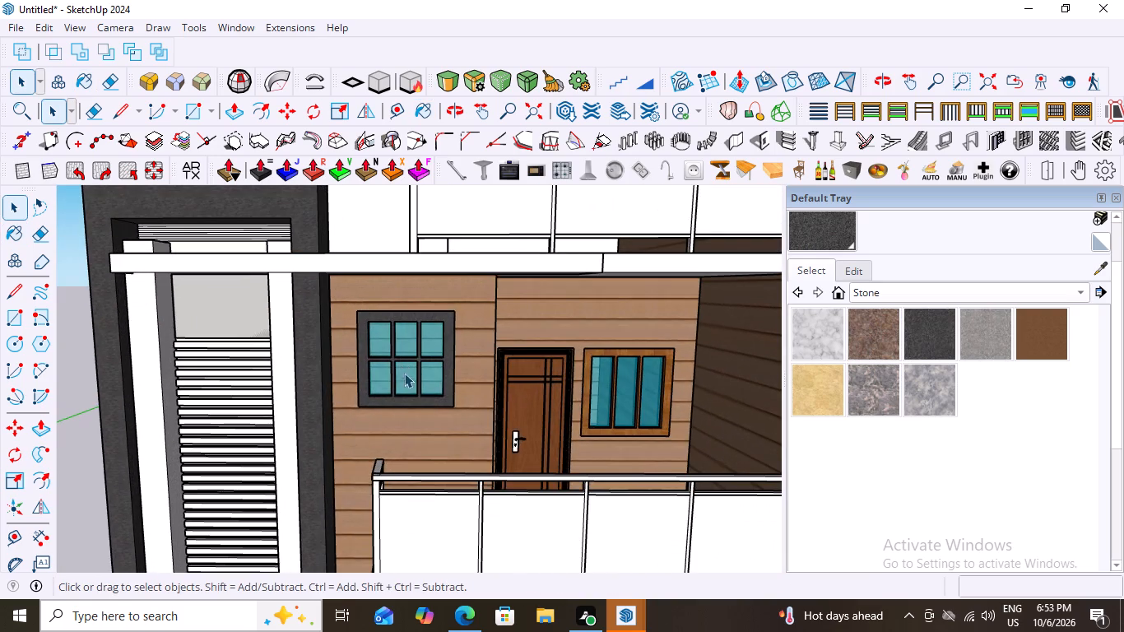
middle_drag(461, 376, 445, 323)
scroll(467, 355, down, 11)
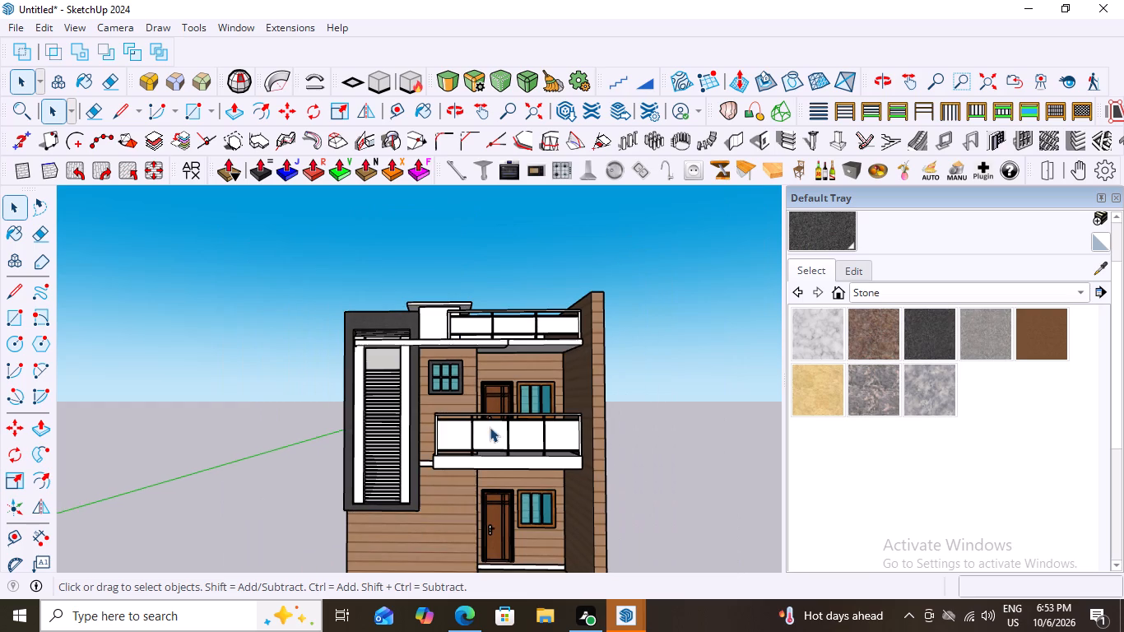
scroll(425, 383, up, 3)
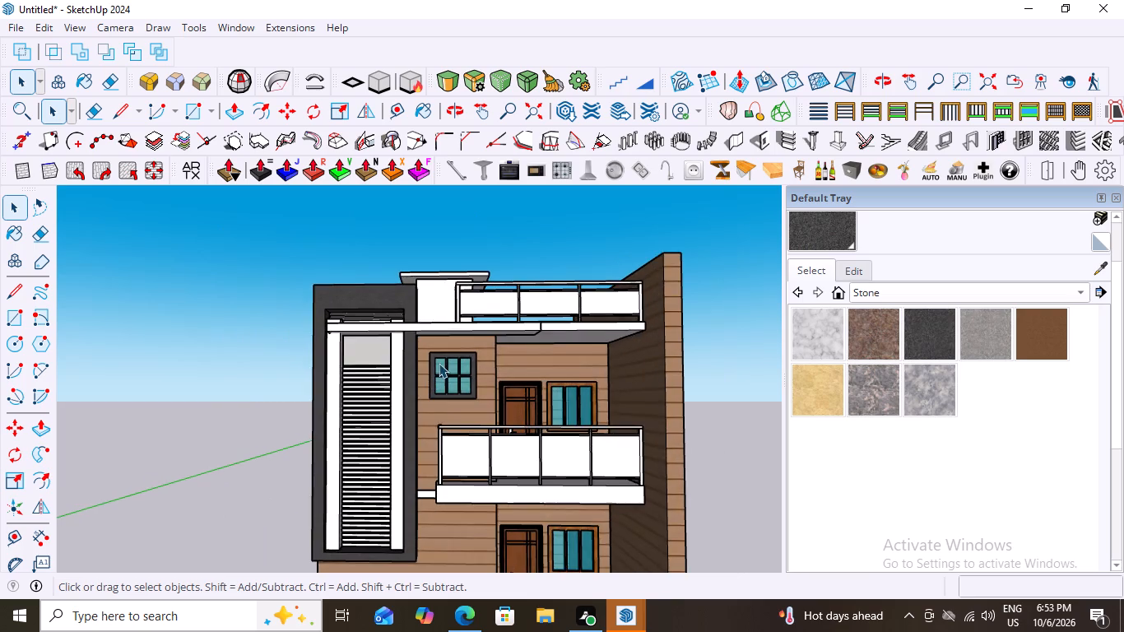
middle_drag(439, 363, 462, 418)
scroll(452, 379, up, 11)
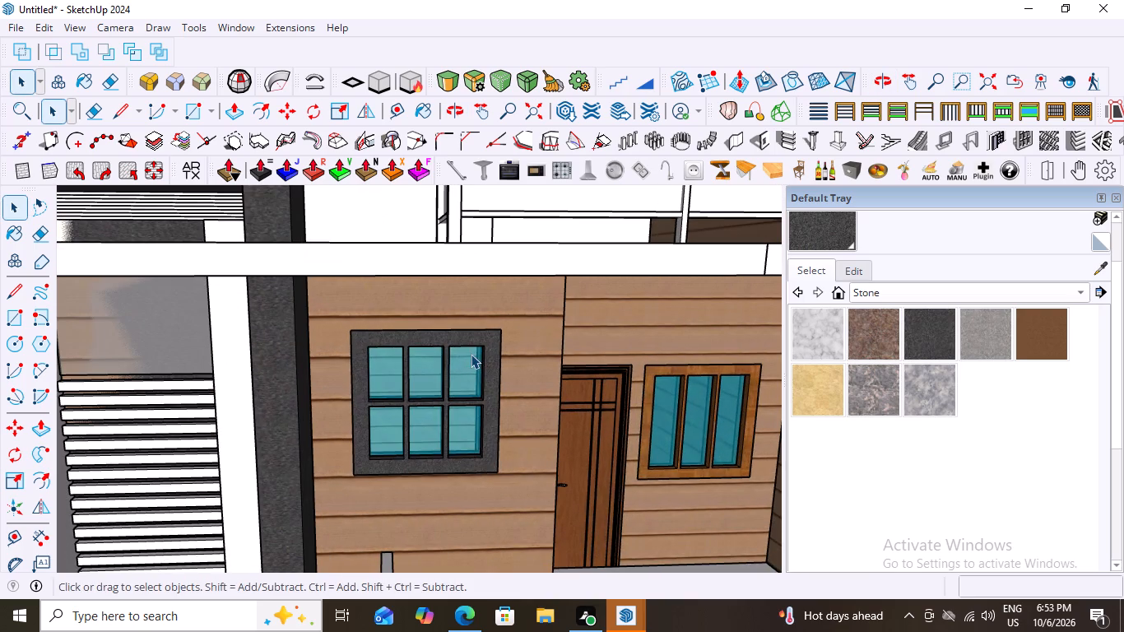
Paint the six-pane window's frame face with the mottled orange-red material from the Metal collection and exit the group.
double_click(464, 338)
click(464, 338)
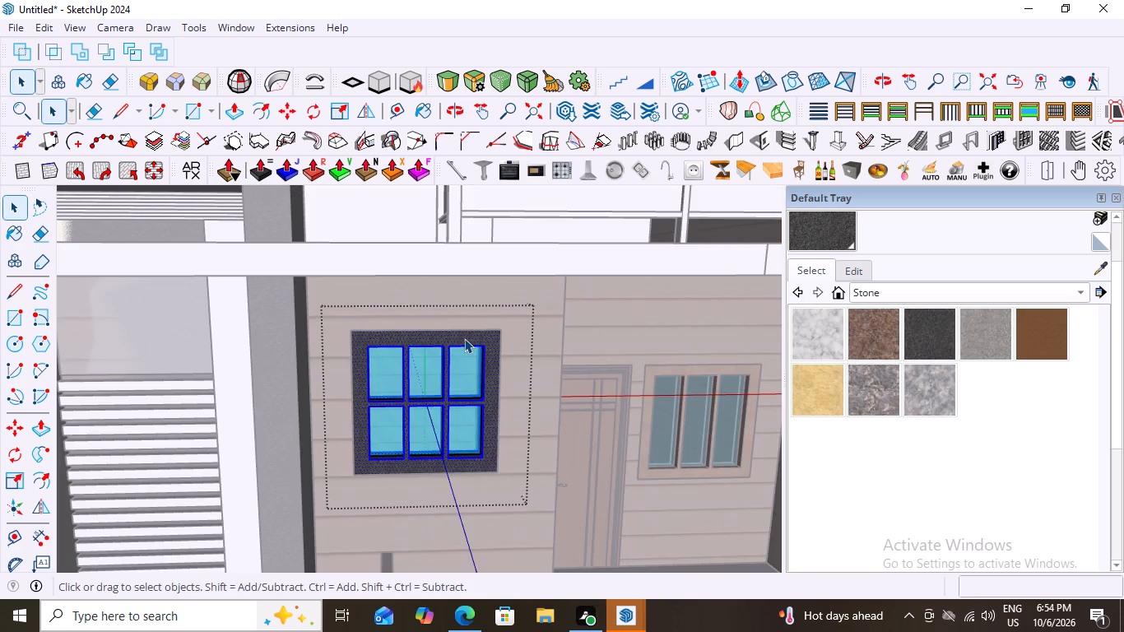
click(464, 338)
click(467, 337)
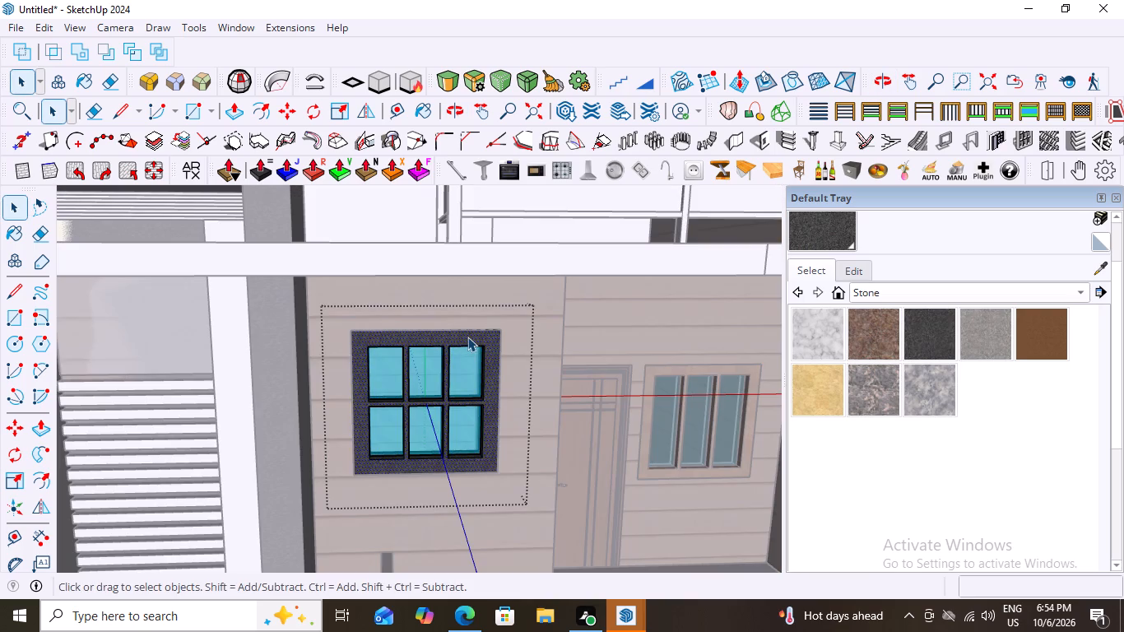
click(467, 337)
scroll(483, 385, up, 3)
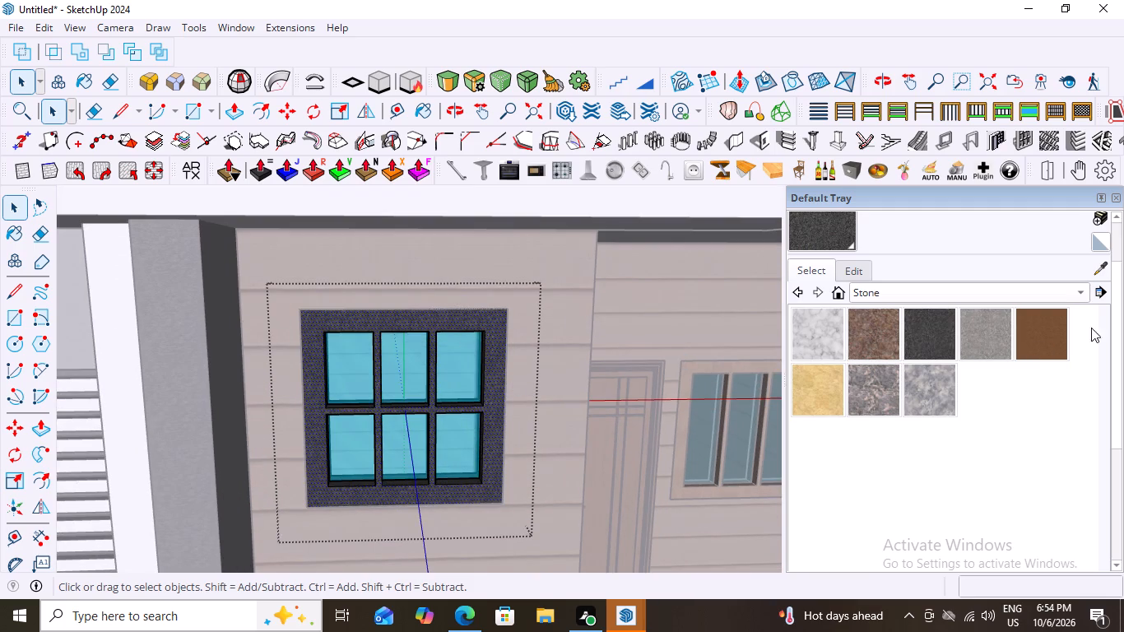
click(1080, 293)
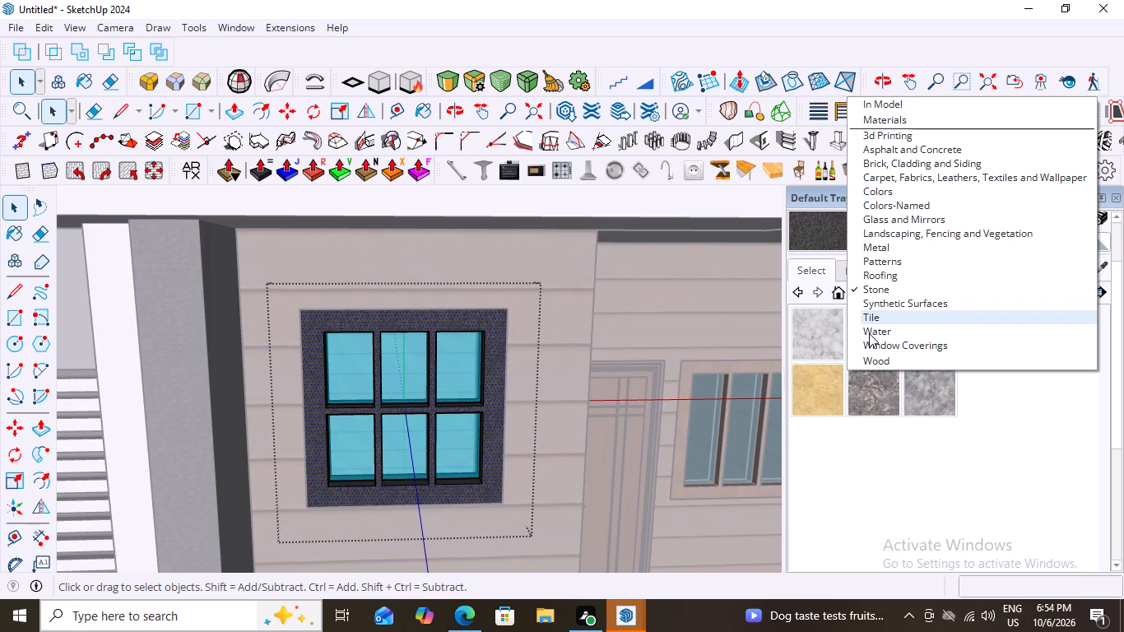
click(888, 249)
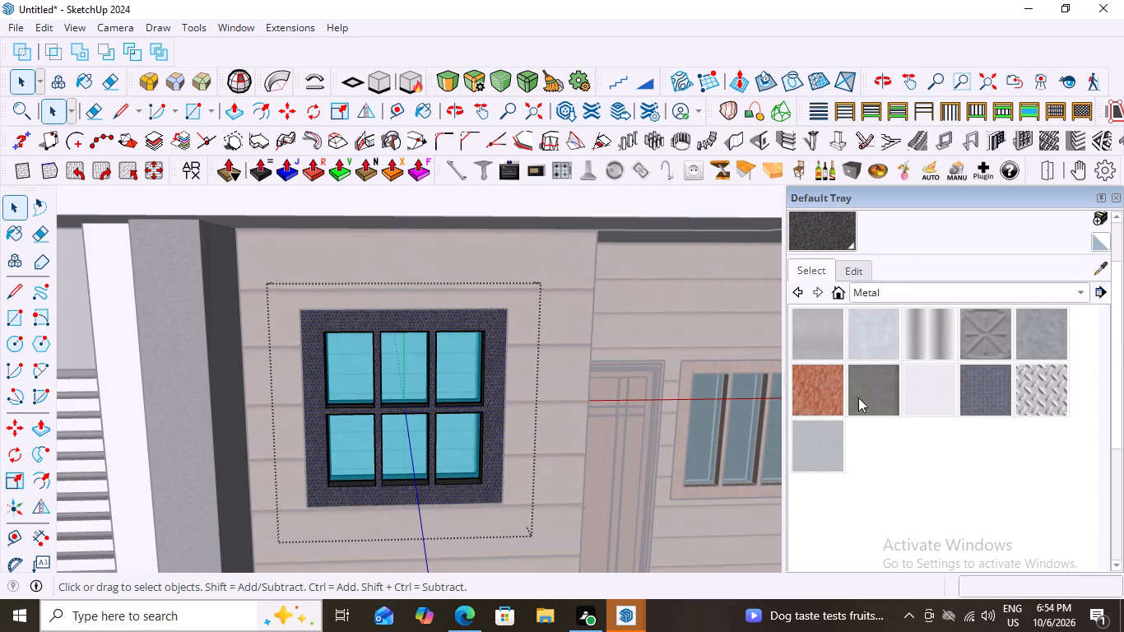
click(824, 387)
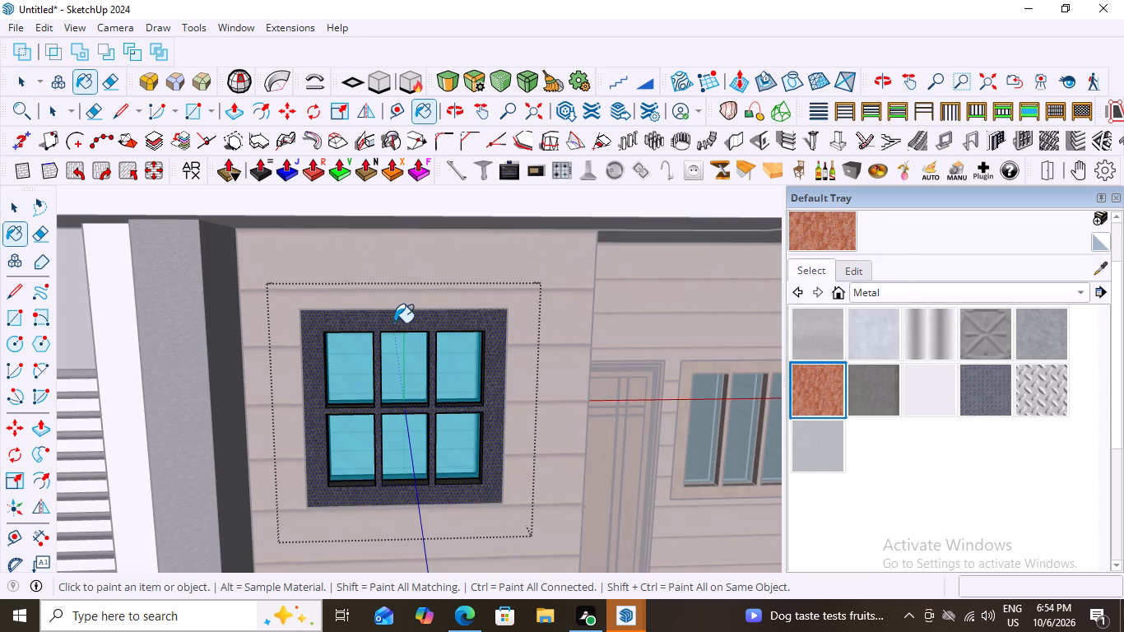
click(394, 323)
scroll(326, 323, down, 12)
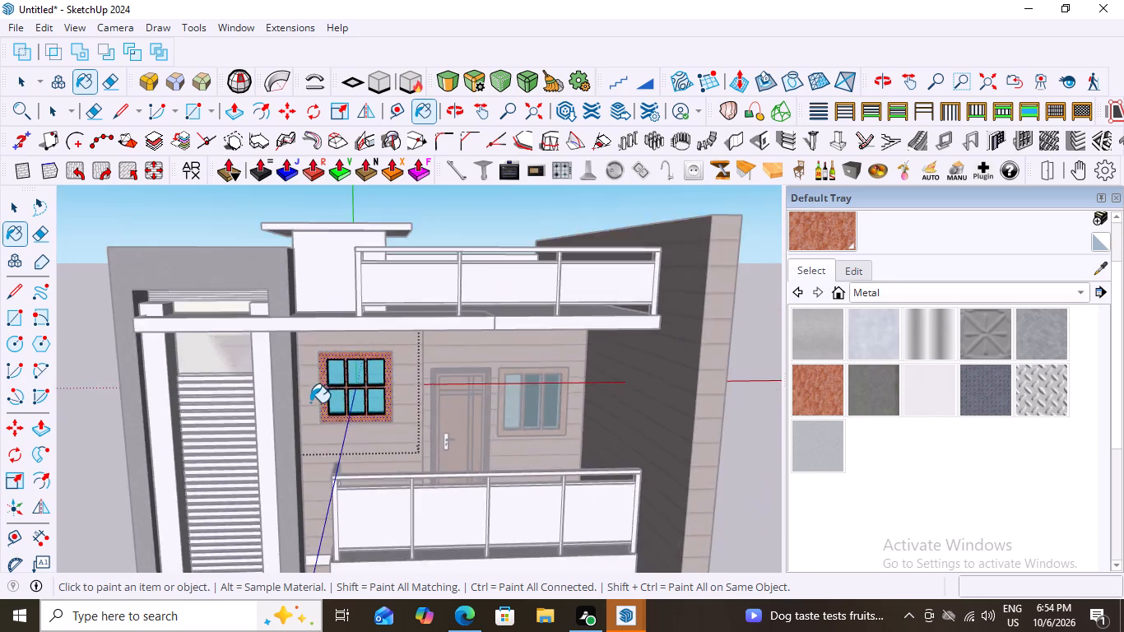
scroll(310, 402, down, 9)
key(space)
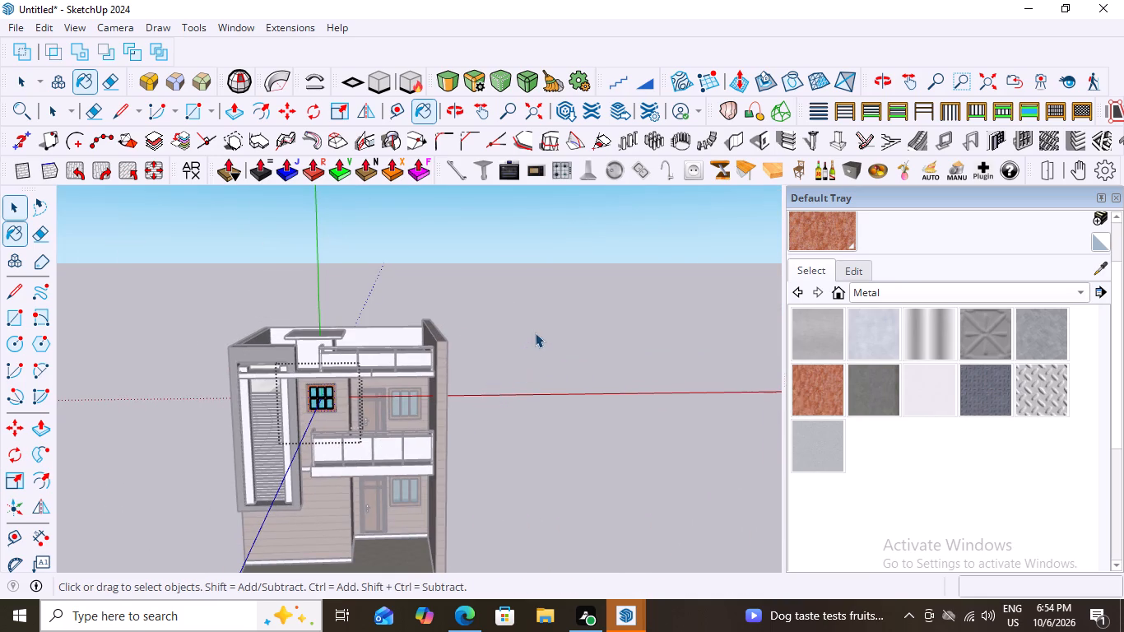
click(535, 332)
Paint the upper-floor six-pane window's frame with the dark golden-brown swatch from the Colors collection and exit the group.
scroll(310, 395, up, 11)
middle_drag(274, 388, 281, 336)
scroll(341, 346, up, 7)
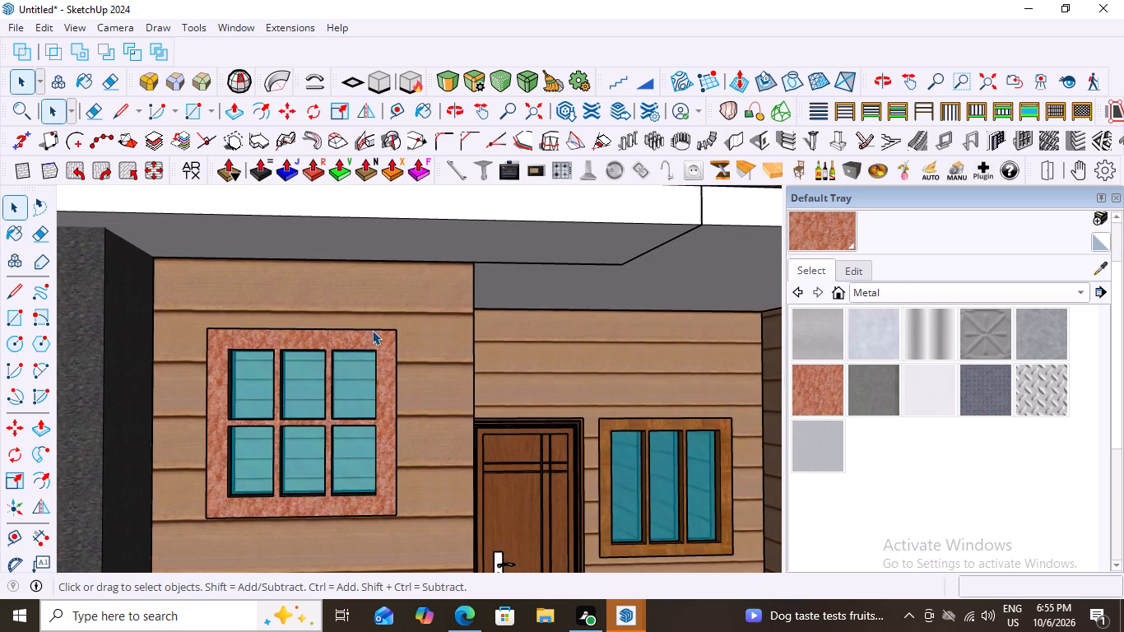
triple_click(375, 340)
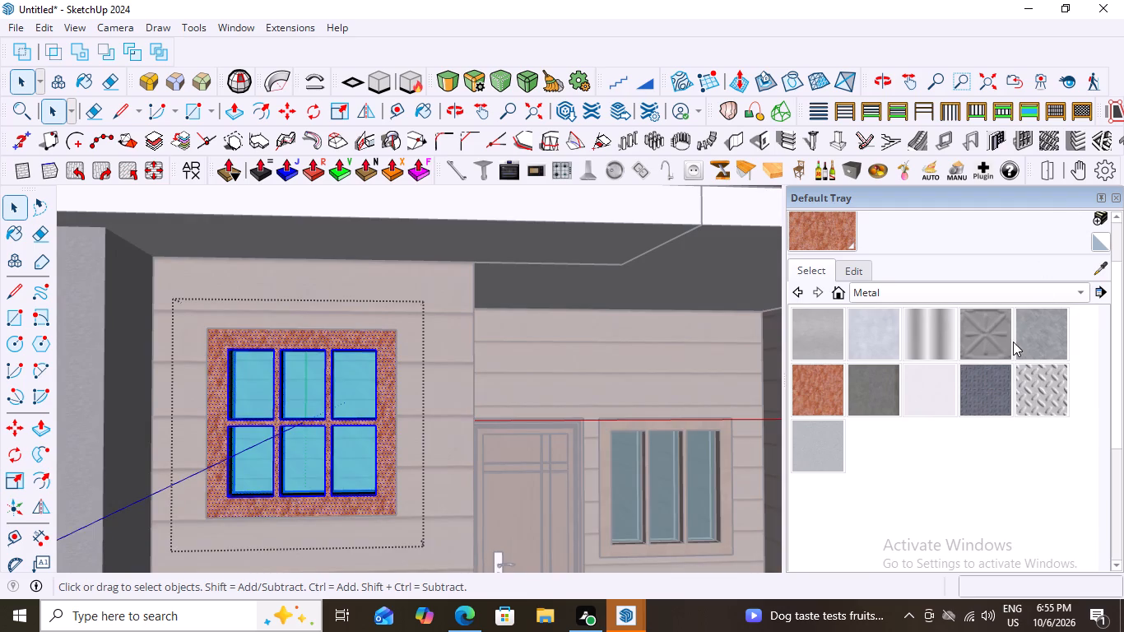
click(1081, 286)
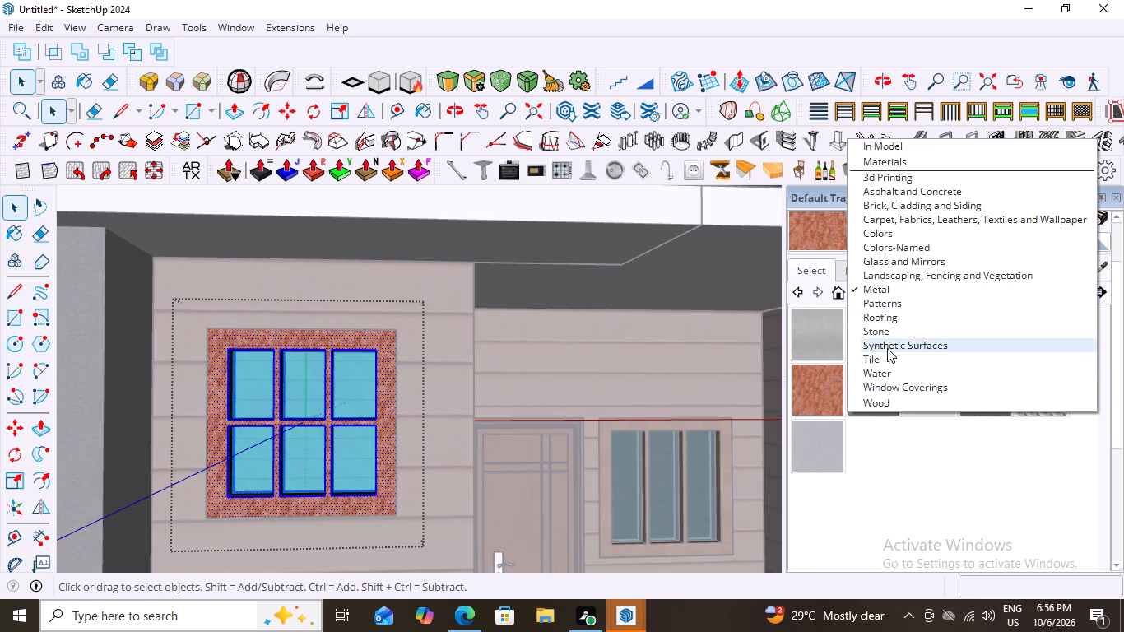
click(874, 235)
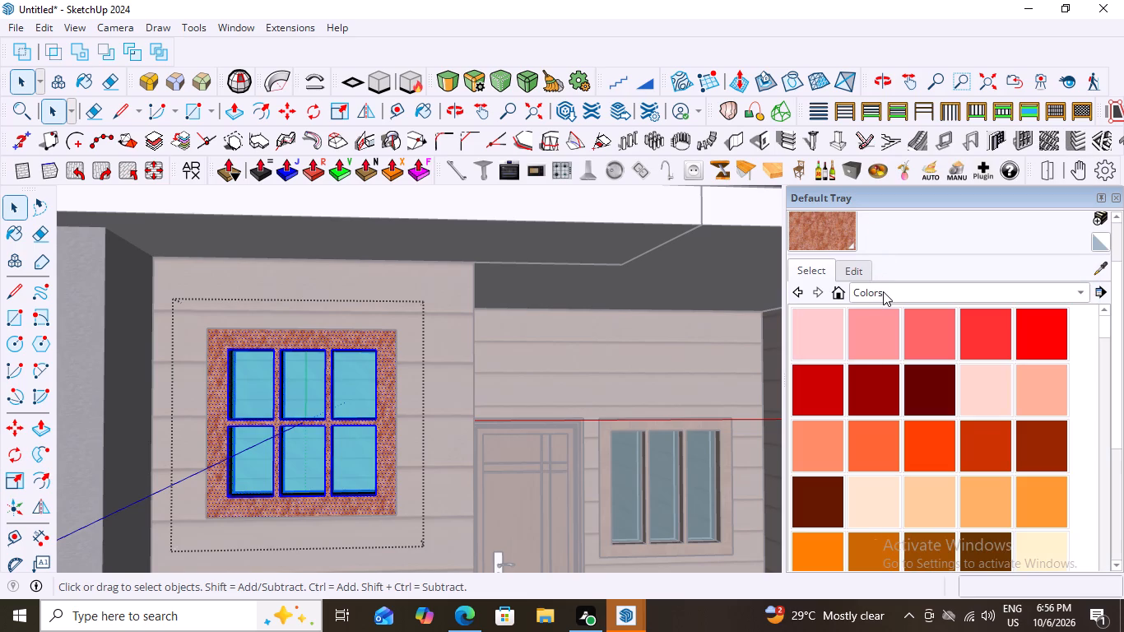
scroll(882, 316, down, 3)
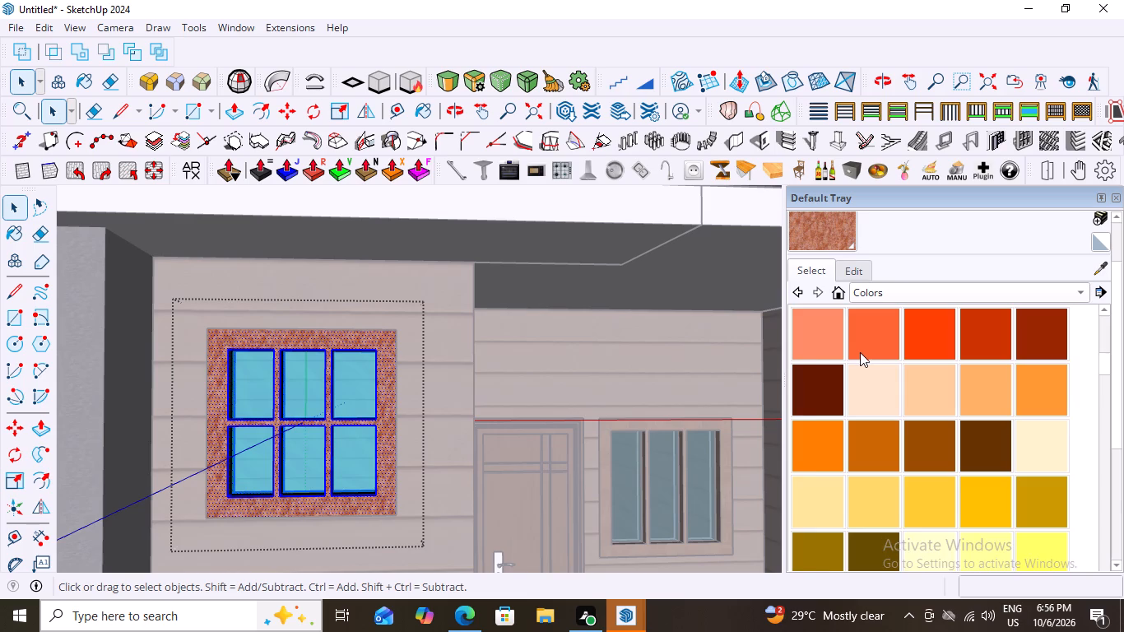
scroll(847, 375, down, 9)
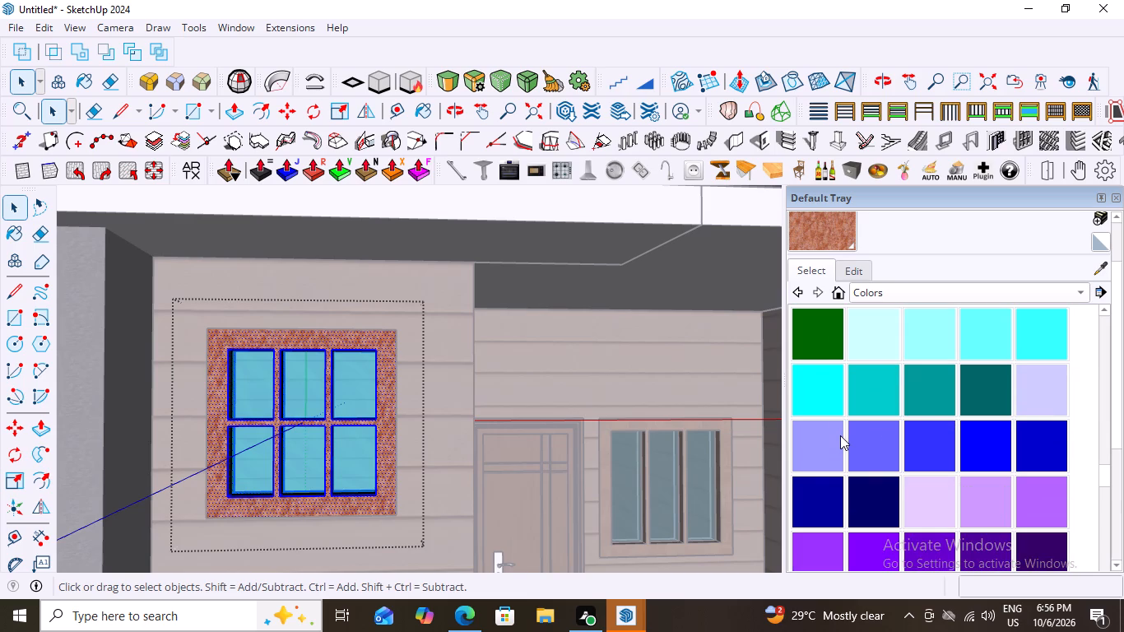
scroll(840, 435, down, 9)
scroll(840, 435, up, 2)
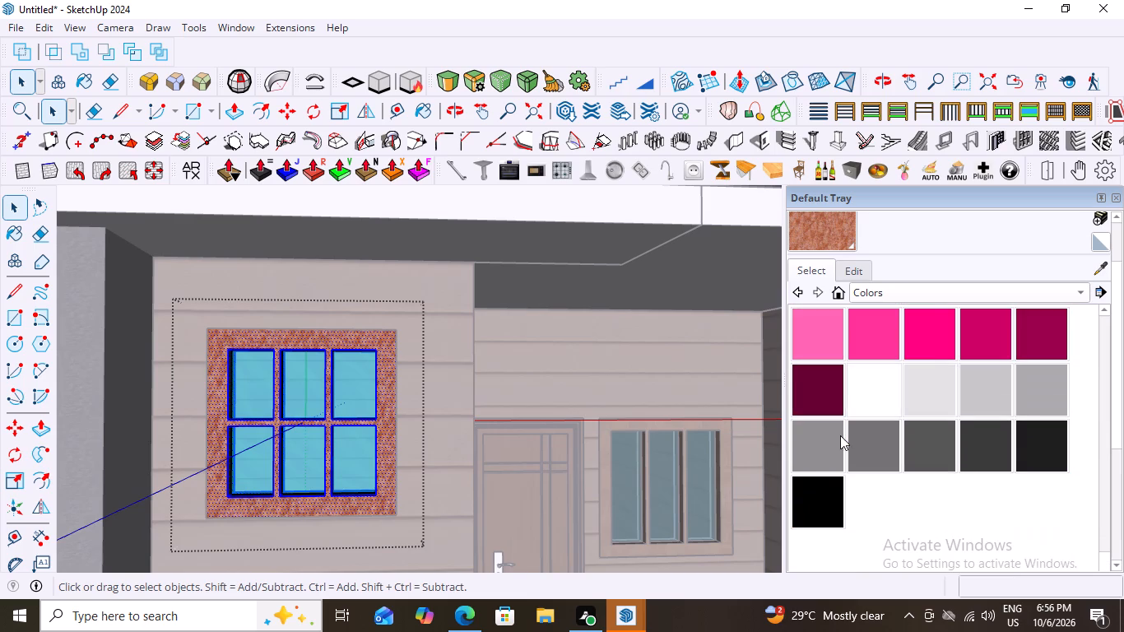
scroll(840, 435, up, 1)
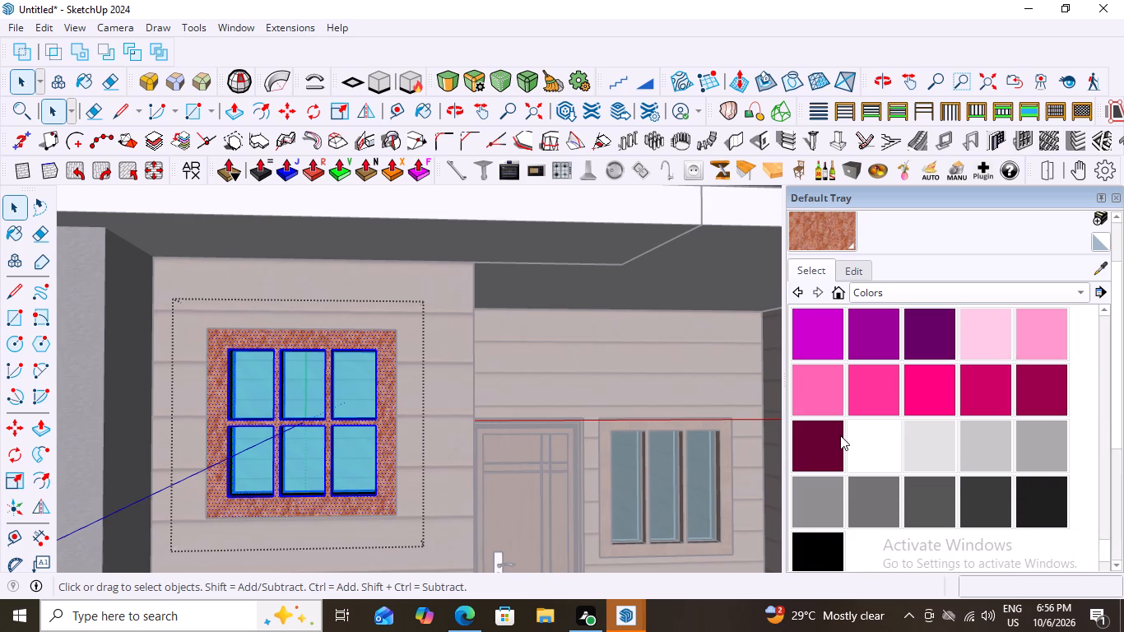
scroll(840, 435, up, 16)
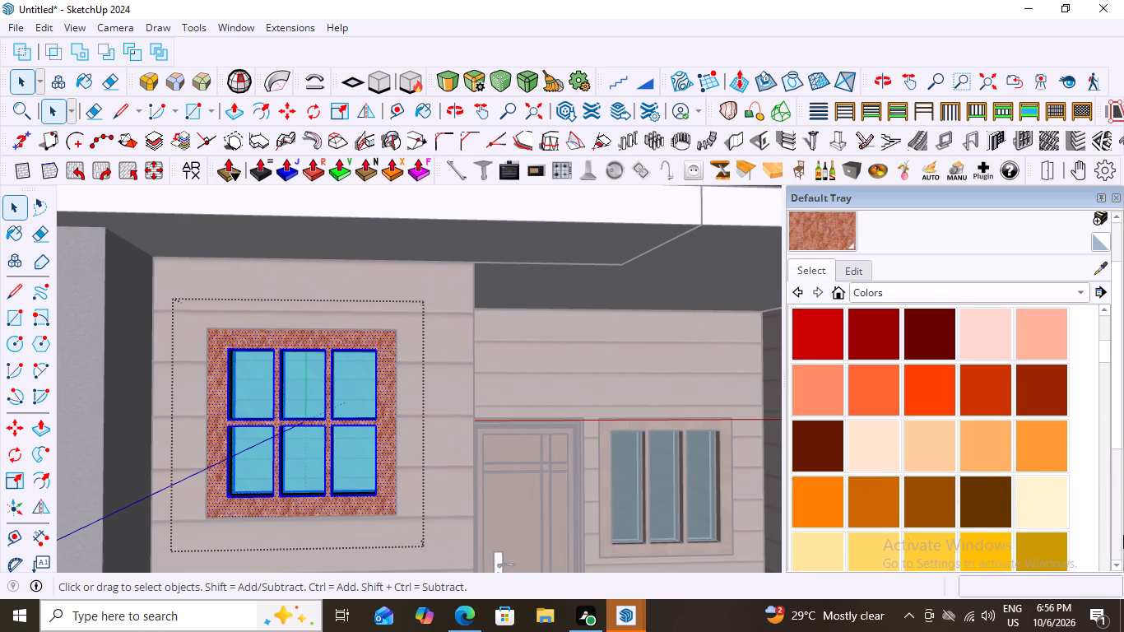
scroll(899, 467, down, 3)
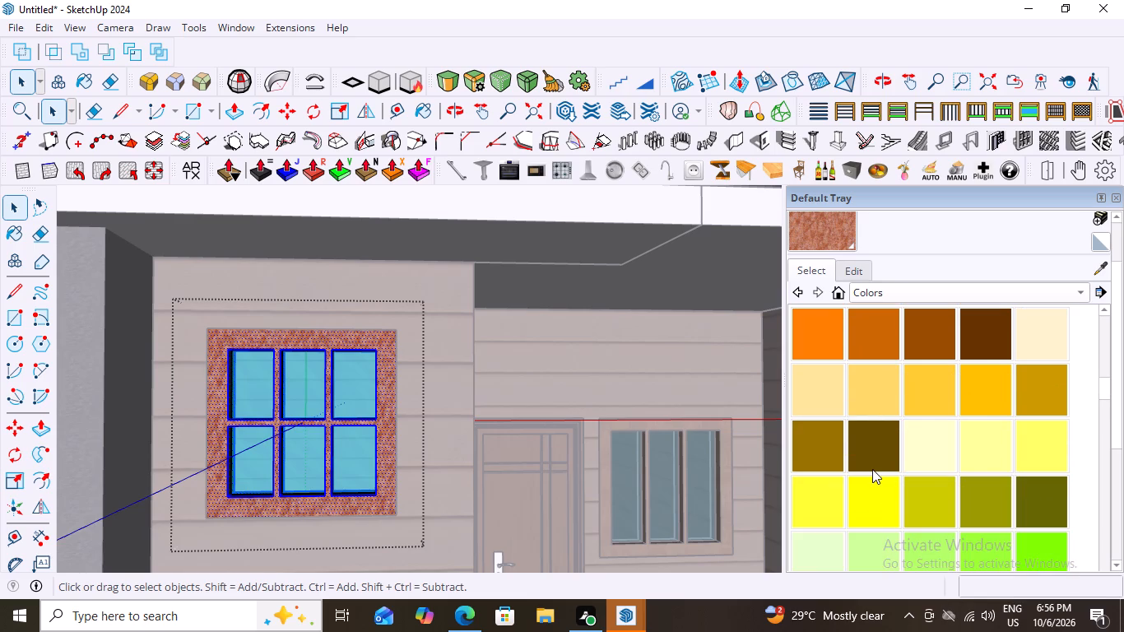
scroll(872, 468, down, 1)
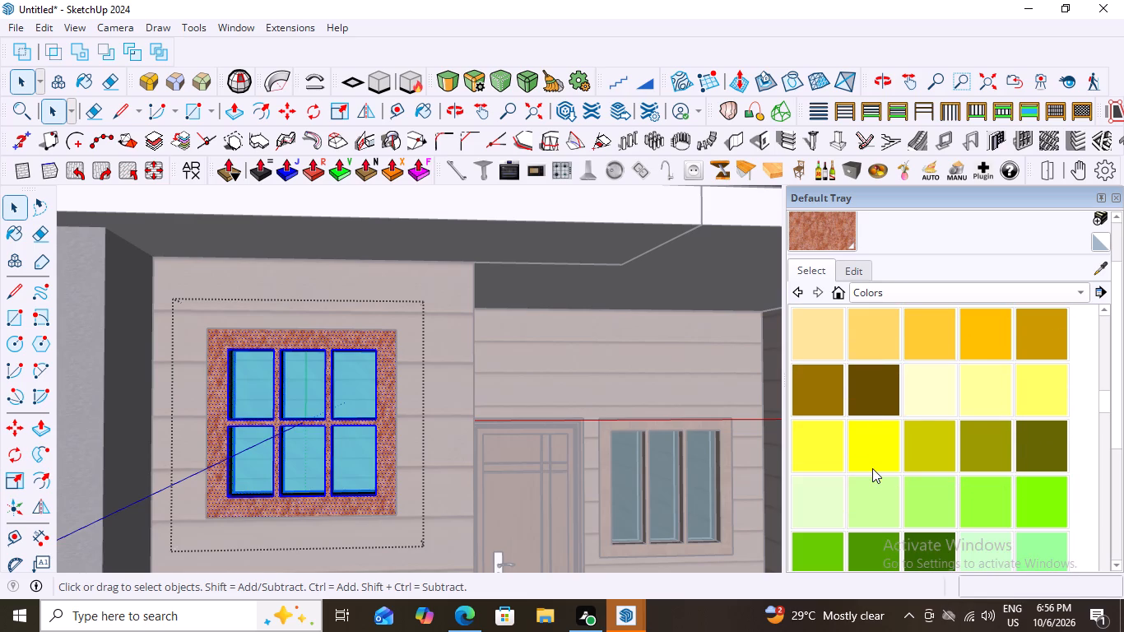
click(832, 393)
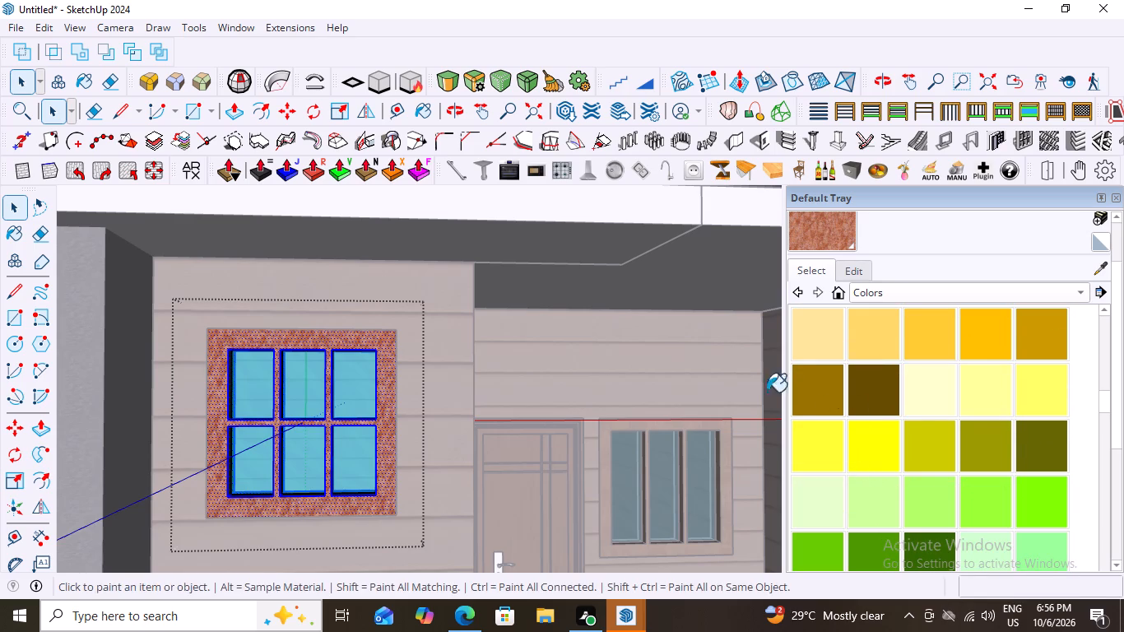
click(323, 341)
scroll(443, 350, down, 19)
key(space)
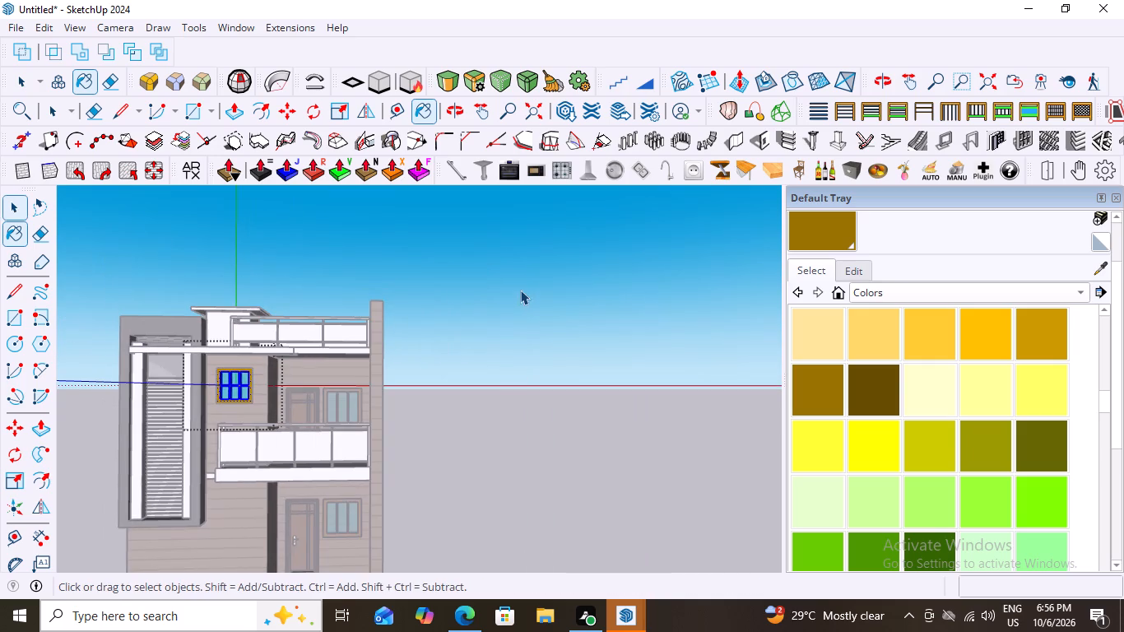
click(520, 290)
Examine the golden-brown window frame against the brown siding, both up close and within the whole facade.
scroll(222, 377, up, 15)
scroll(564, 351, down, 2)
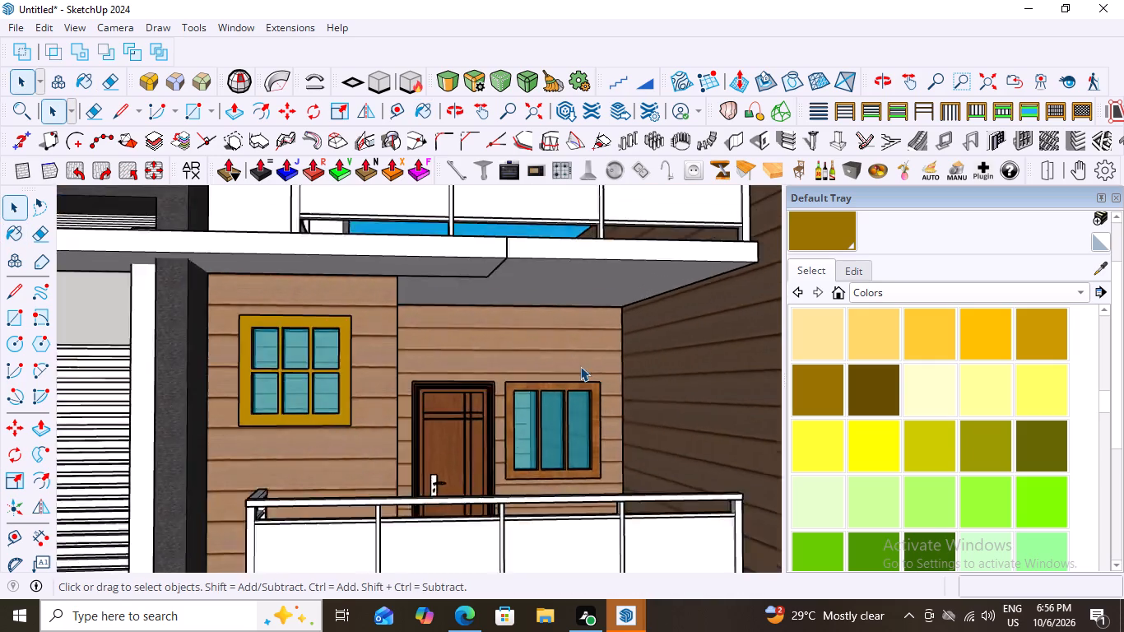
scroll(580, 366, down, 11)
middle_drag(467, 387, 341, 367)
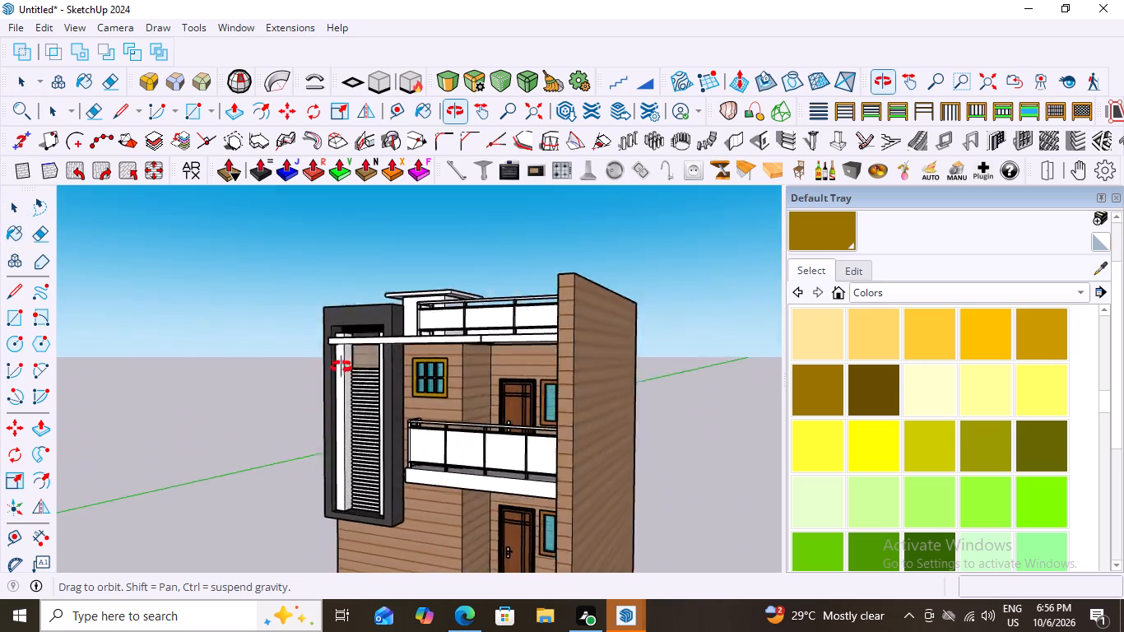
middle_drag(341, 367, 432, 429)
scroll(461, 378, down, 3)
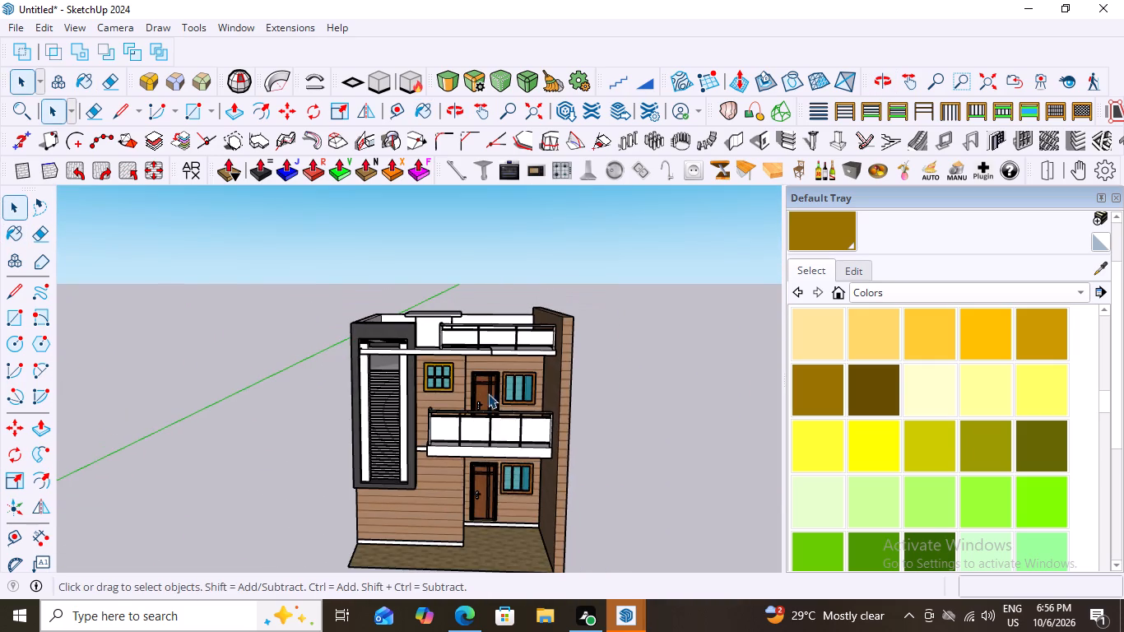
scroll(502, 529, up, 3)
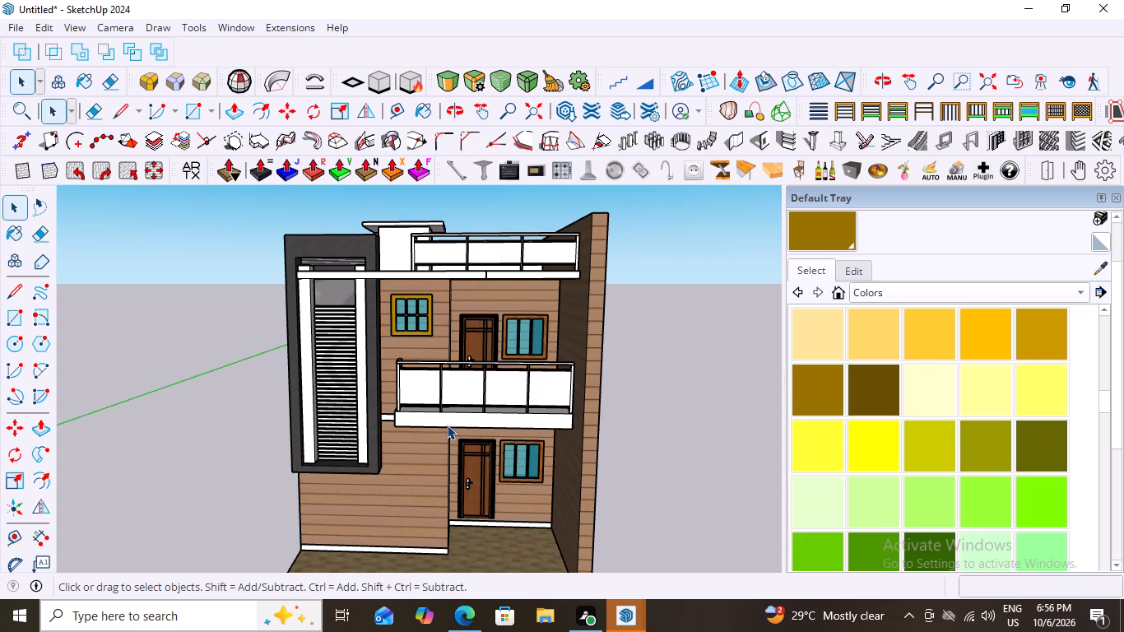
scroll(452, 416, up, 4)
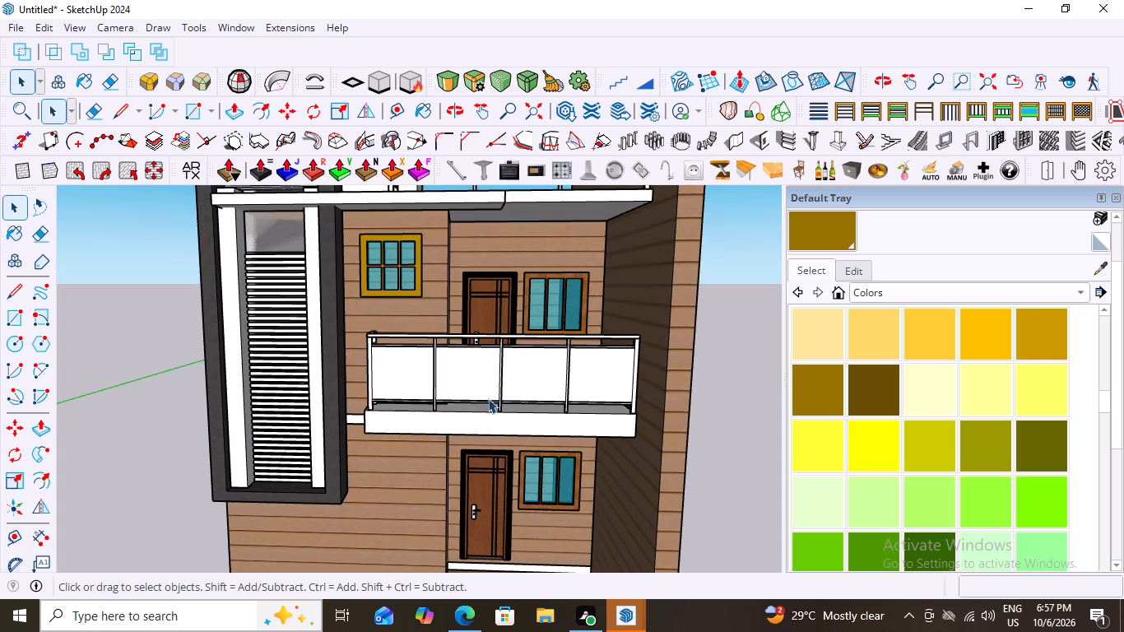
scroll(518, 373, down, 6)
middle_drag(384, 414, 429, 370)
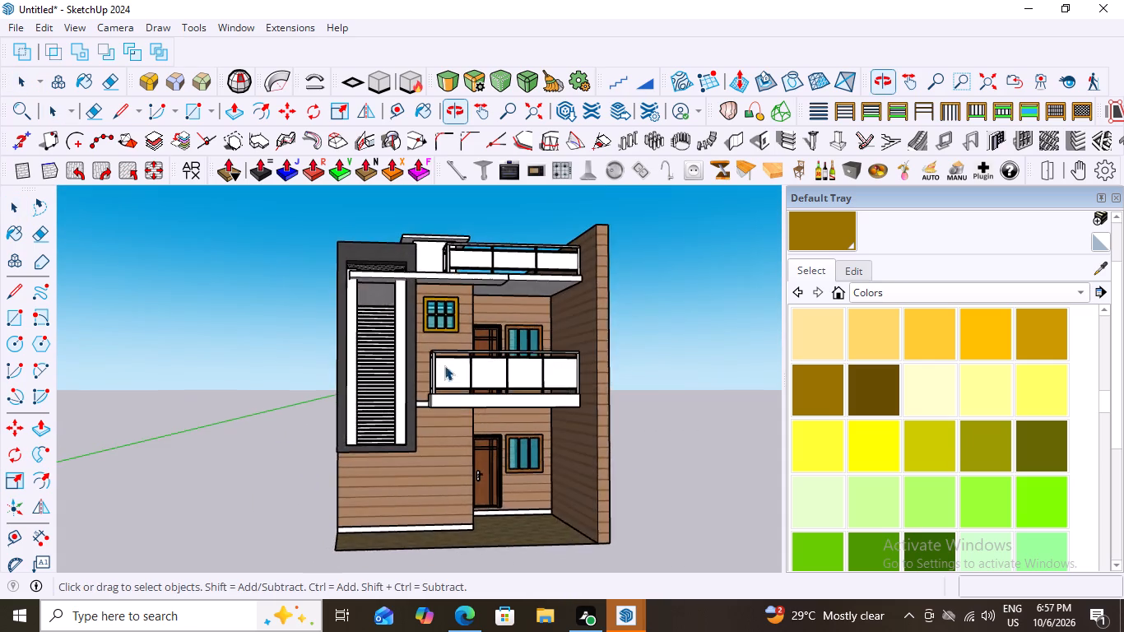
Paint the upper-floor recessed wall around the balcony door and window with the mottled orange-red Metal material and exit the group.
scroll(510, 304, up, 5)
middle_drag(501, 310, 419, 385)
scroll(420, 382, up, 1)
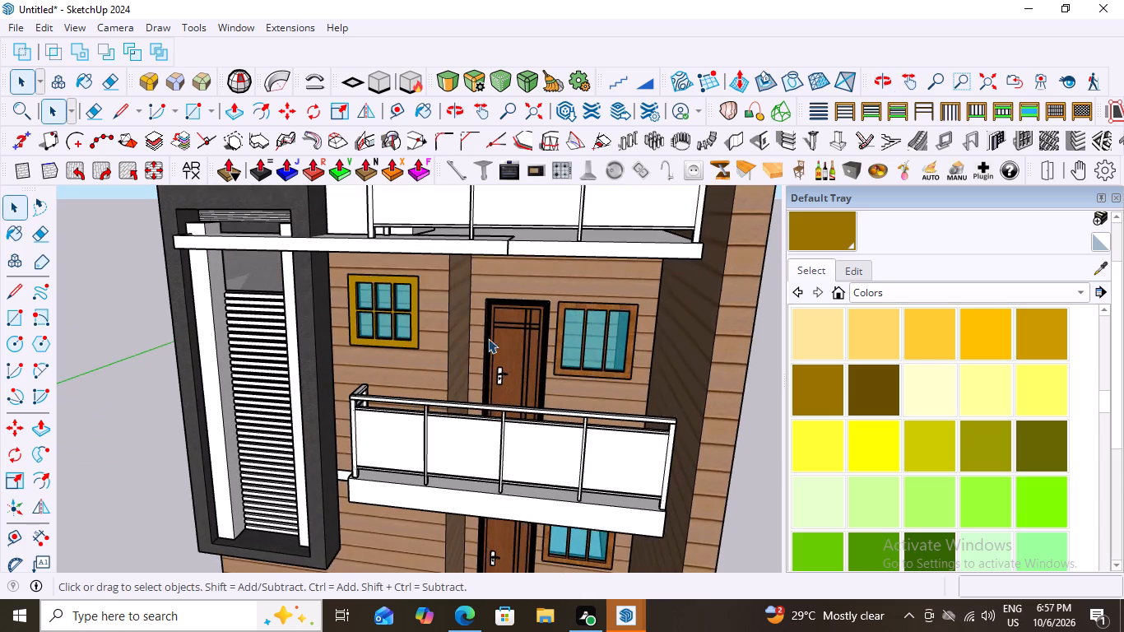
scroll(530, 278, up, 2)
double_click(533, 264)
click(543, 272)
double_click(543, 272)
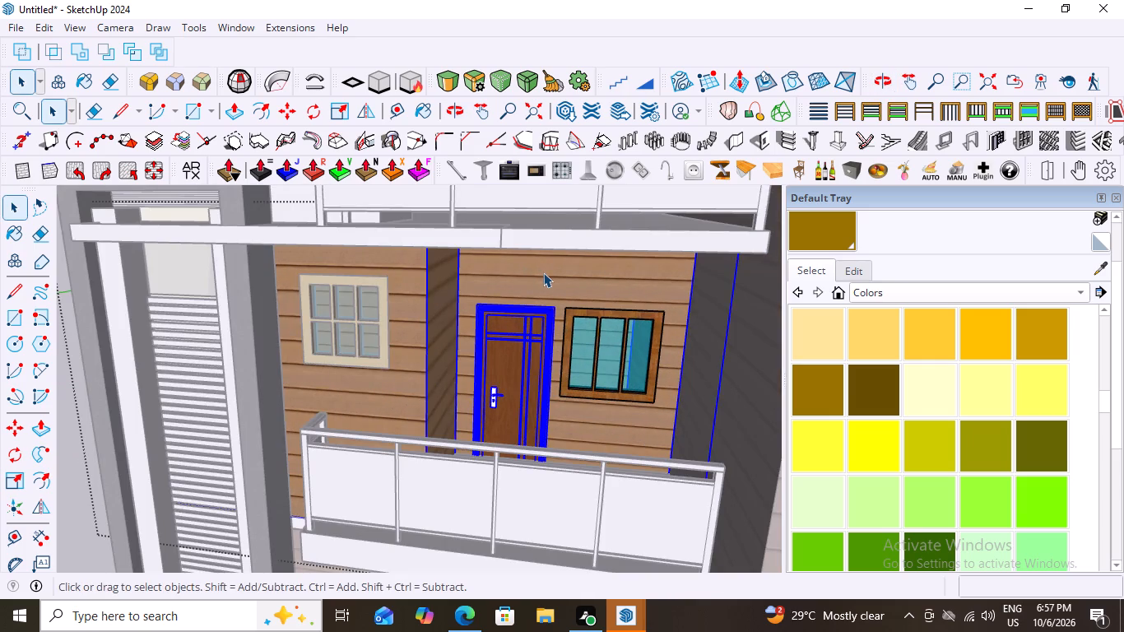
click(546, 276)
double_click(546, 276)
click(546, 276)
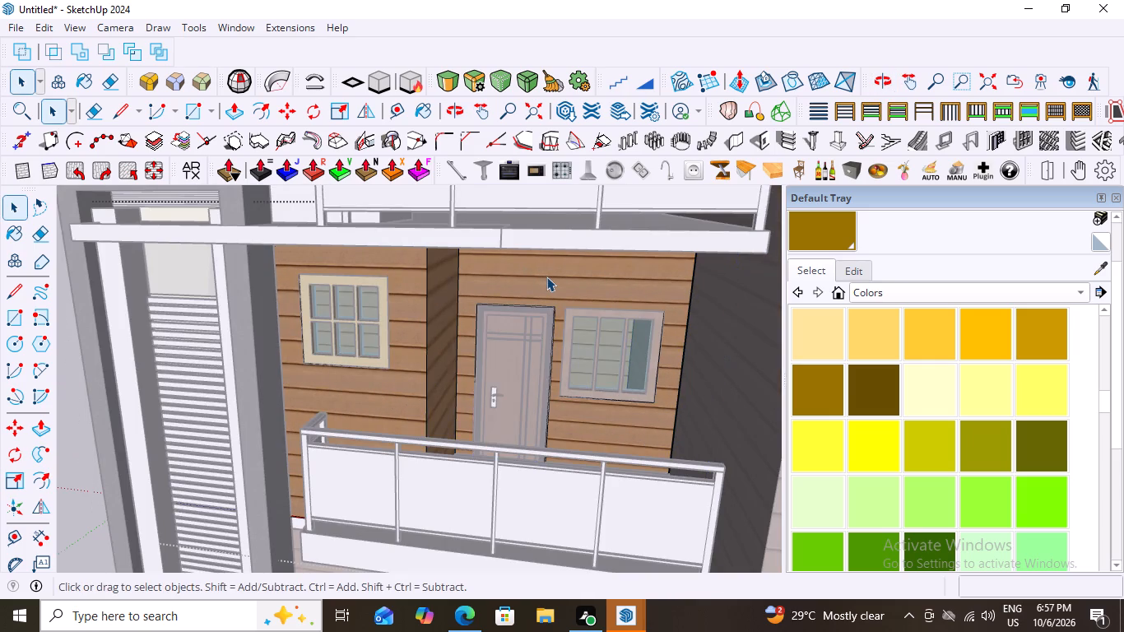
scroll(591, 291, down, 5)
middle_drag(621, 353, 667, 290)
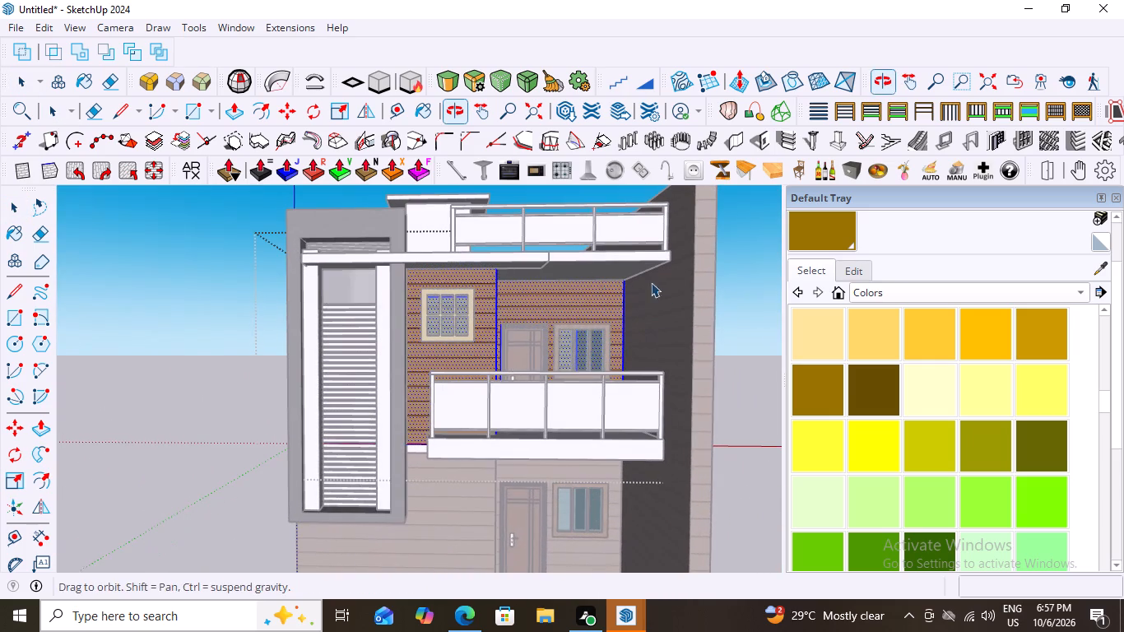
click(553, 295)
click(553, 295)
scroll(553, 295, up, 6)
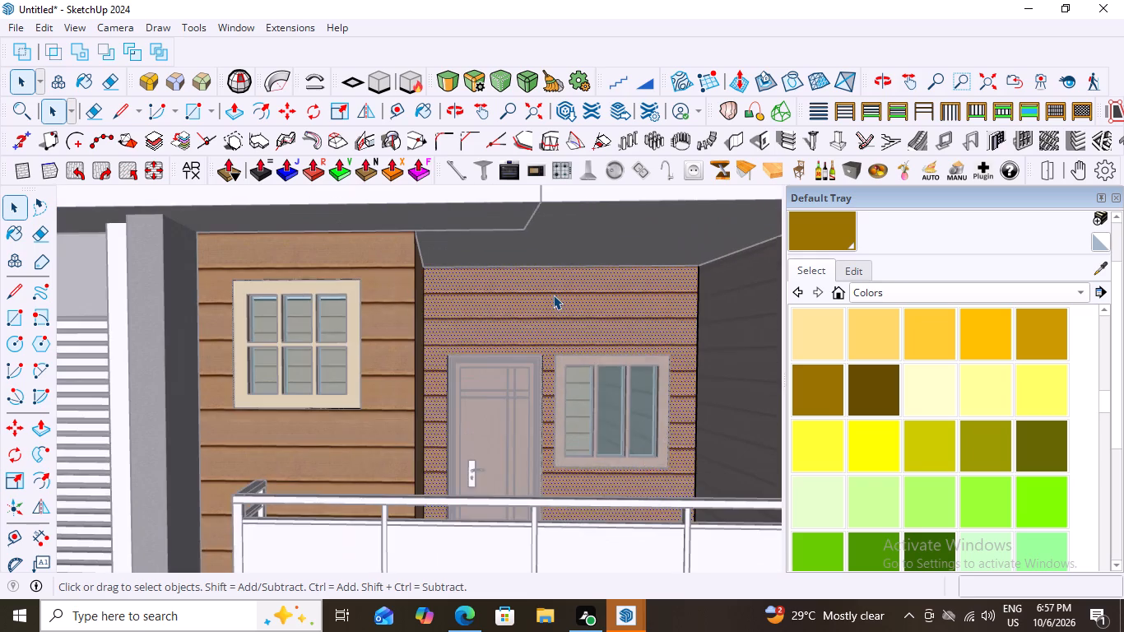
scroll(553, 295, up, 1)
middle_click(564, 294)
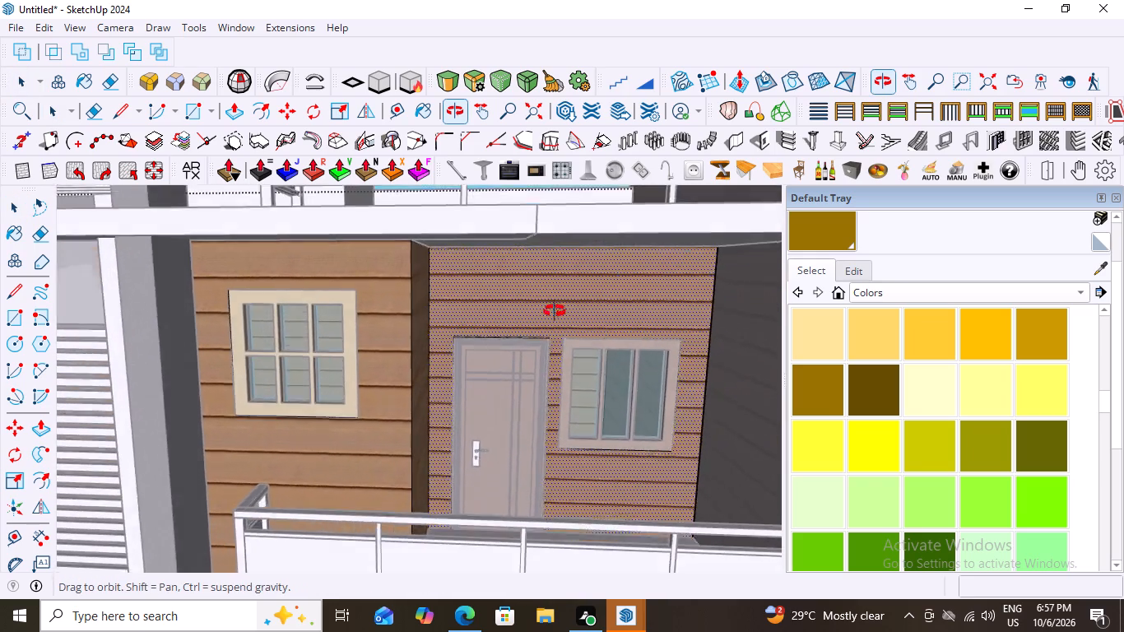
click(1082, 294)
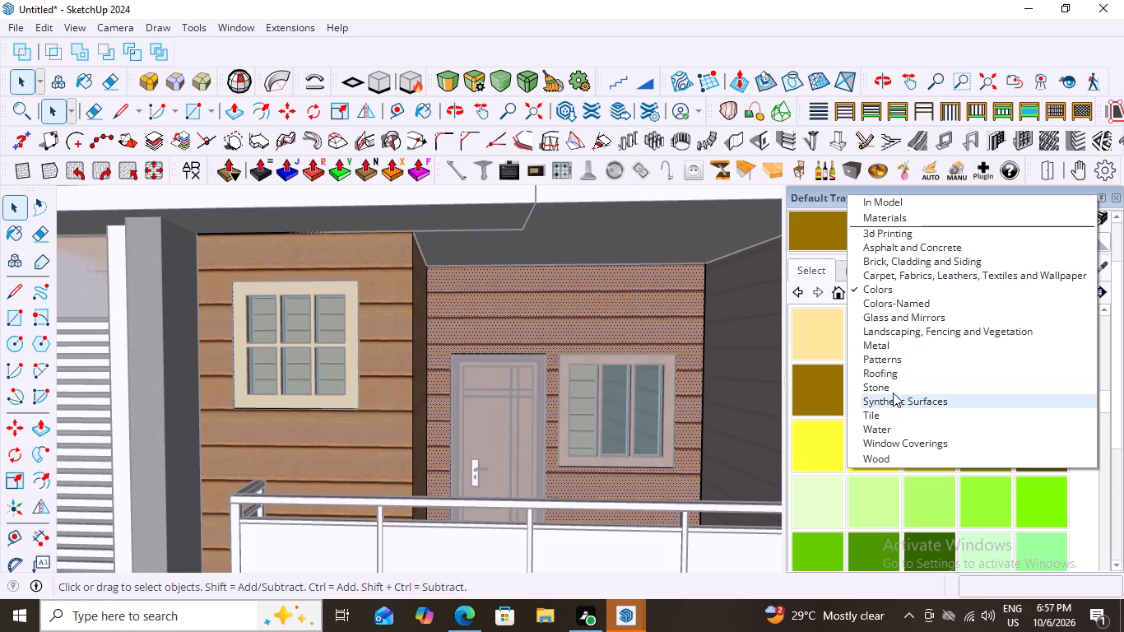
click(885, 350)
click(820, 388)
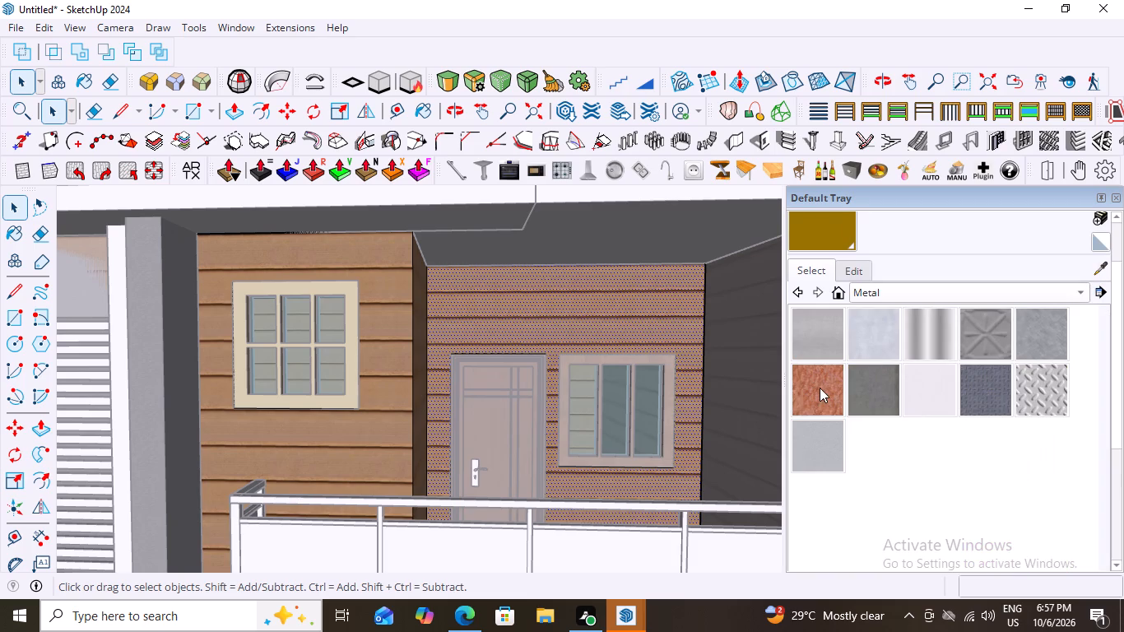
click(632, 309)
scroll(637, 302, down, 11)
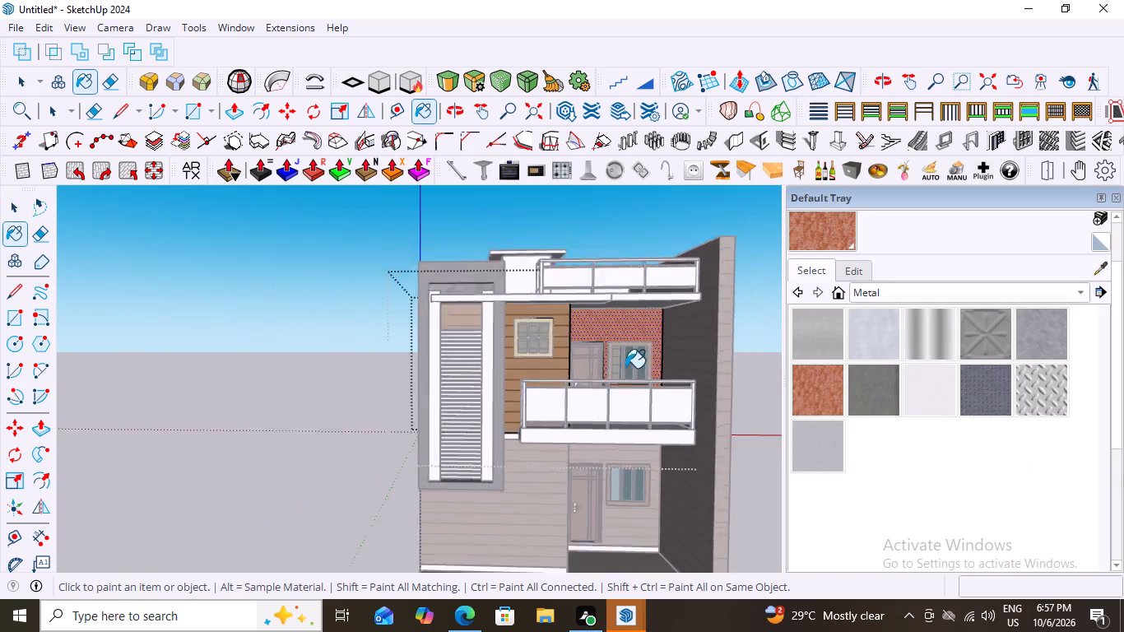
scroll(625, 368, down, 10)
key(space)
click(629, 300)
middle_drag(528, 375, 523, 402)
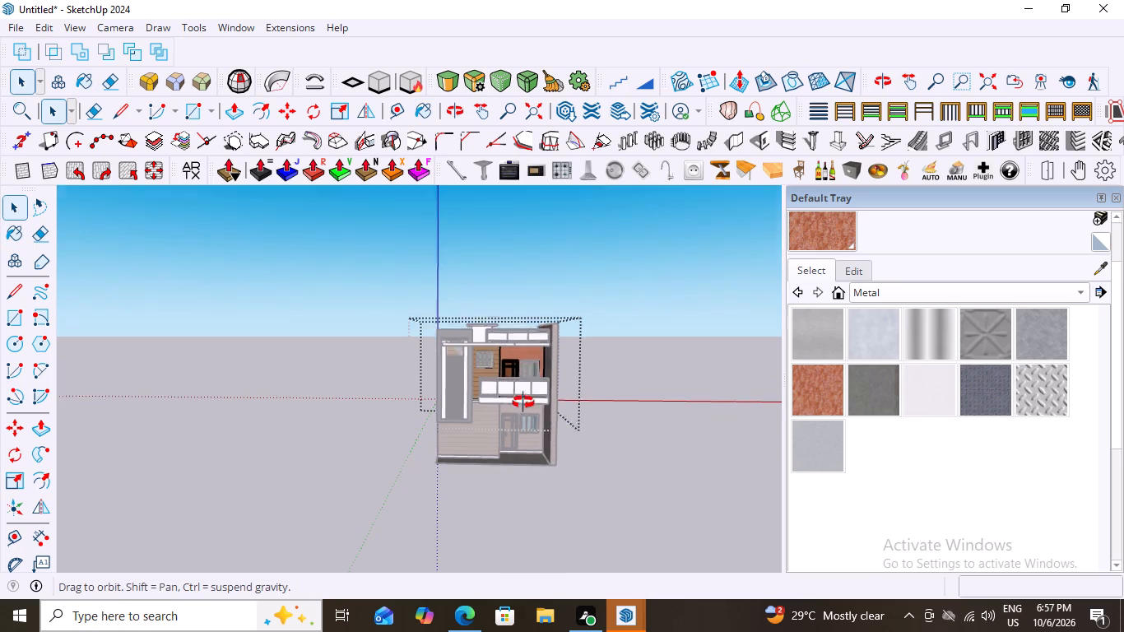
middle_drag(523, 402, 536, 438)
scroll(511, 438, up, 4)
click(706, 289)
middle_drag(514, 404, 429, 291)
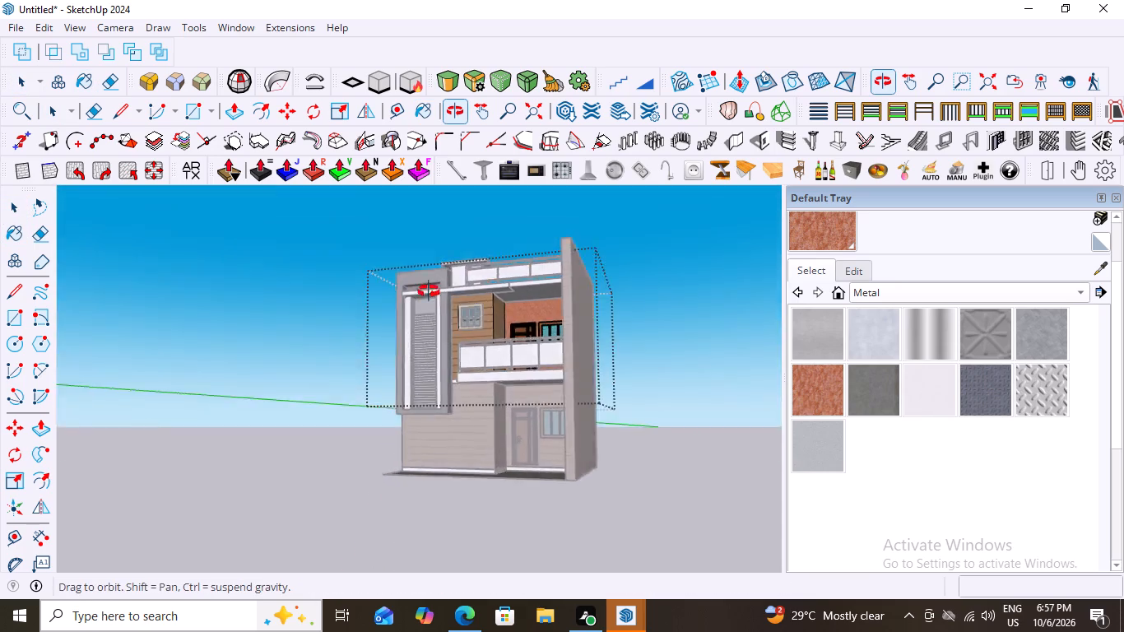
middle_drag(429, 291, 524, 347)
scroll(529, 415, up, 1)
click(680, 280)
Paint the ground-floor recessed wall around the door and window with the same mottled orange-red material from the Metal collection.
scroll(680, 280, up, 1)
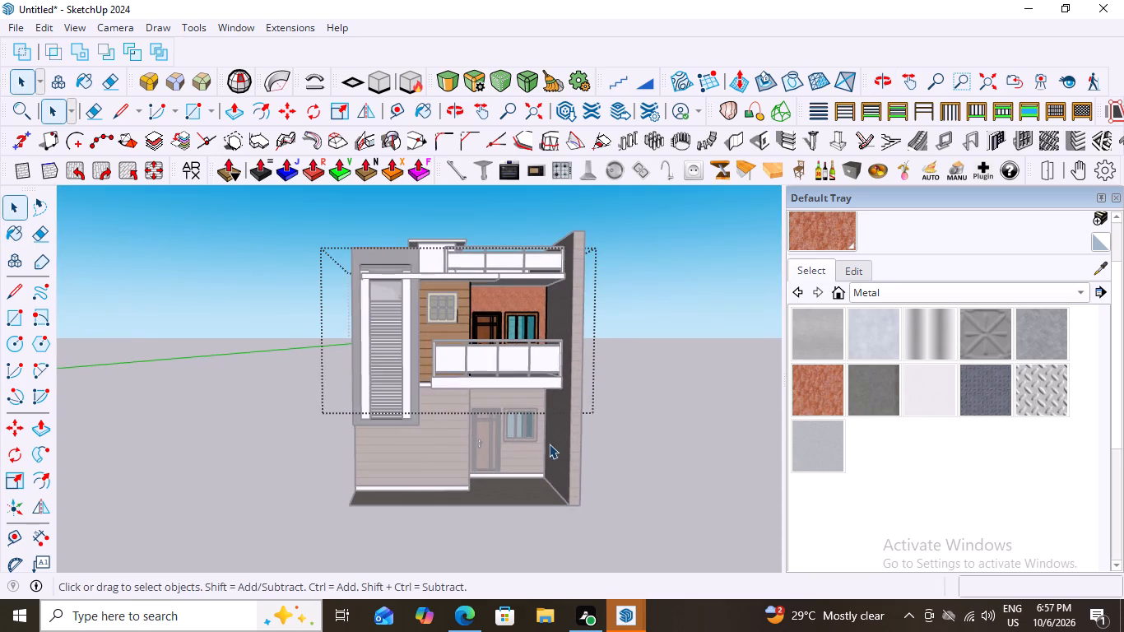
scroll(548, 444, up, 6)
double_click(539, 453)
triple_click(537, 461)
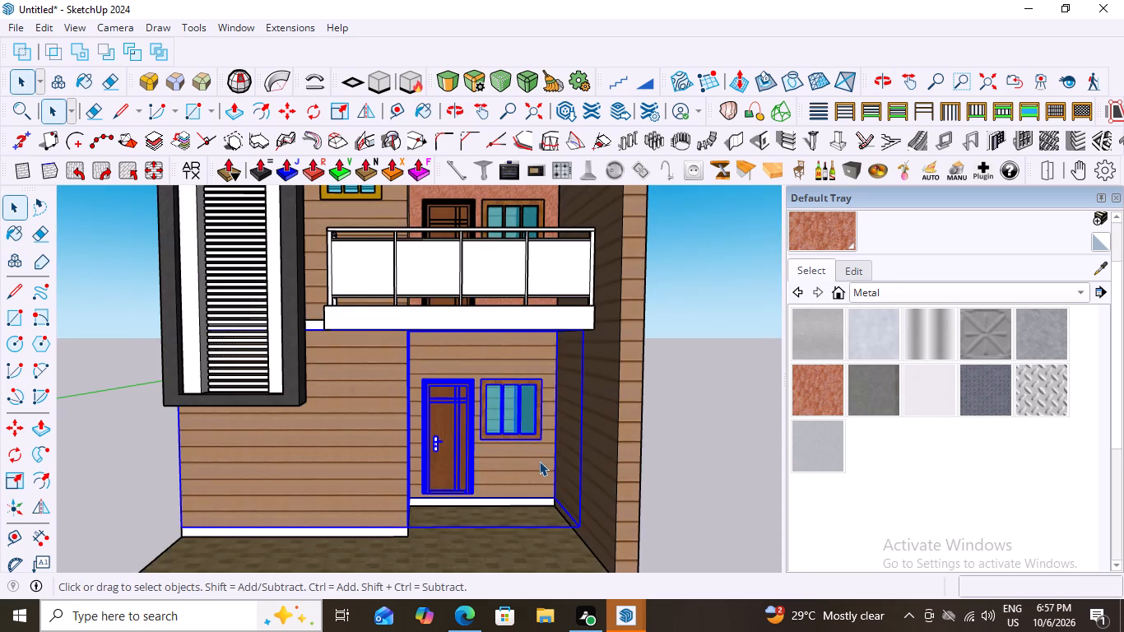
click(511, 462)
triple_click(512, 462)
click(512, 462)
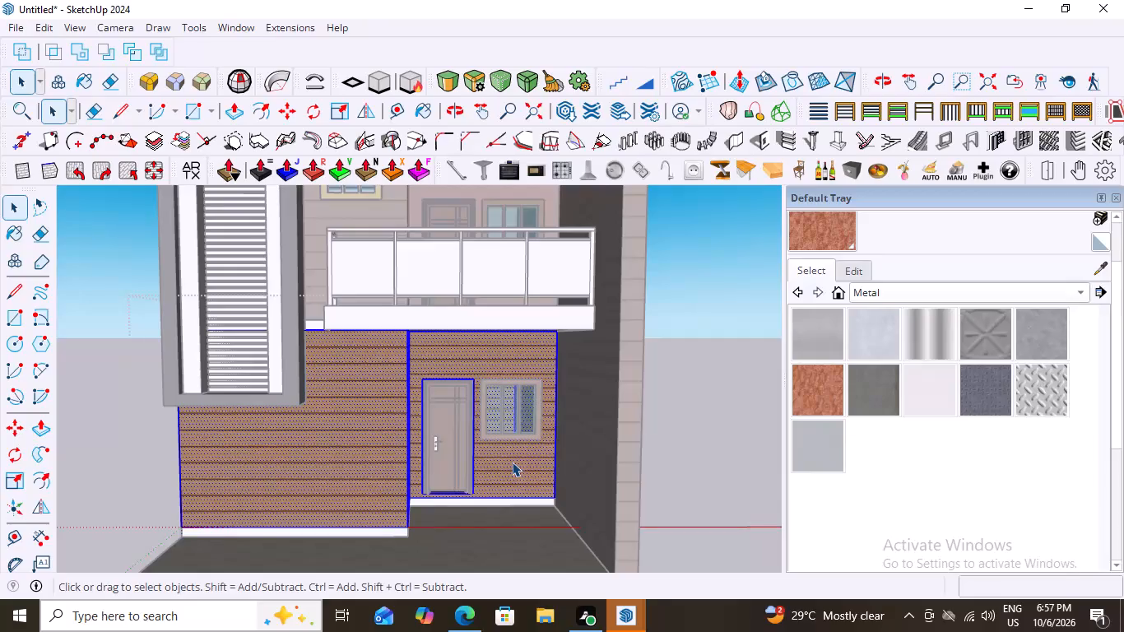
click(492, 457)
scroll(508, 464, up, 3)
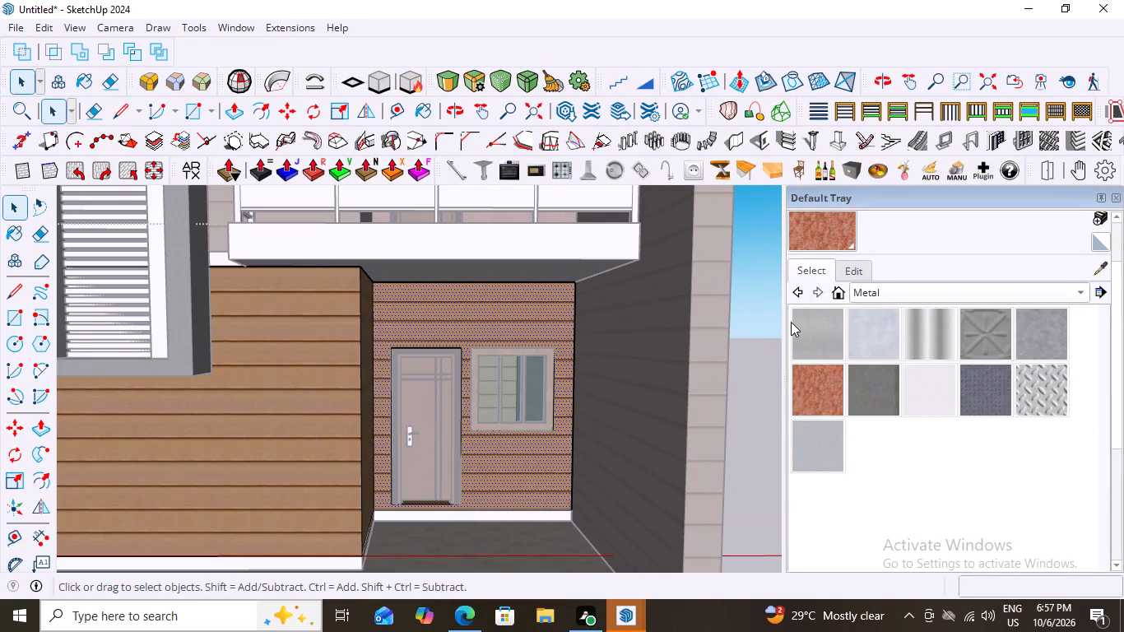
click(812, 401)
click(490, 309)
scroll(410, 306, down, 13)
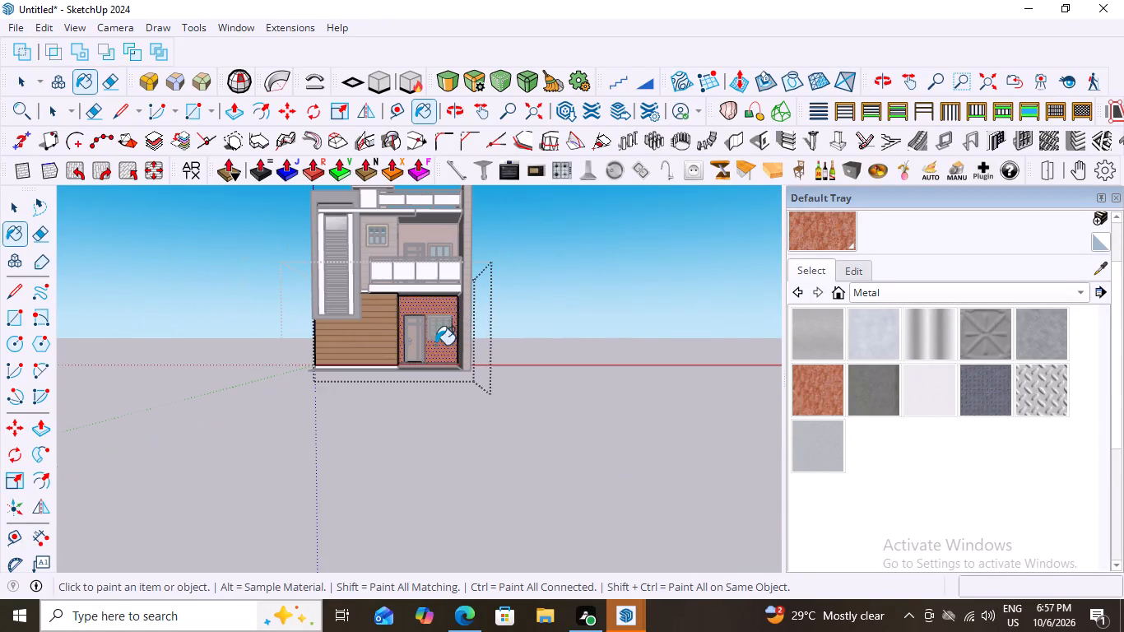
Exit the ground-floor wall group and examine the orange-red recessed walls within the whole facade.
key(space)
drag(547, 253, 562, 257)
scroll(379, 286, up, 4)
scroll(453, 314, down, 8)
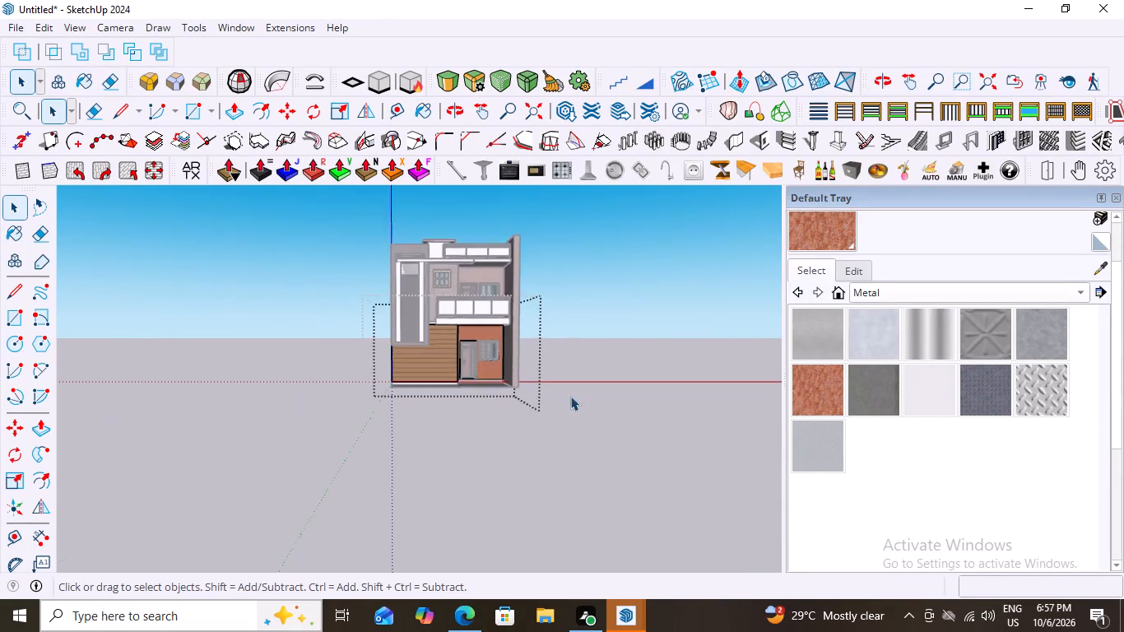
double_click(610, 253)
scroll(481, 282, up, 4)
click(676, 267)
click(669, 267)
click(662, 267)
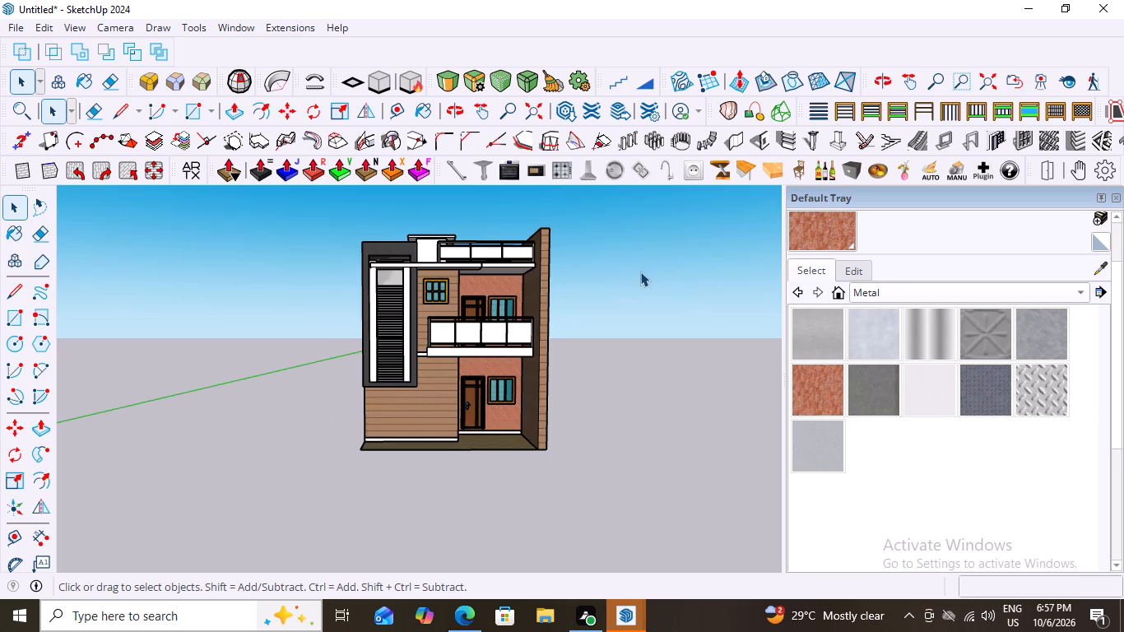
scroll(531, 341, up, 2)
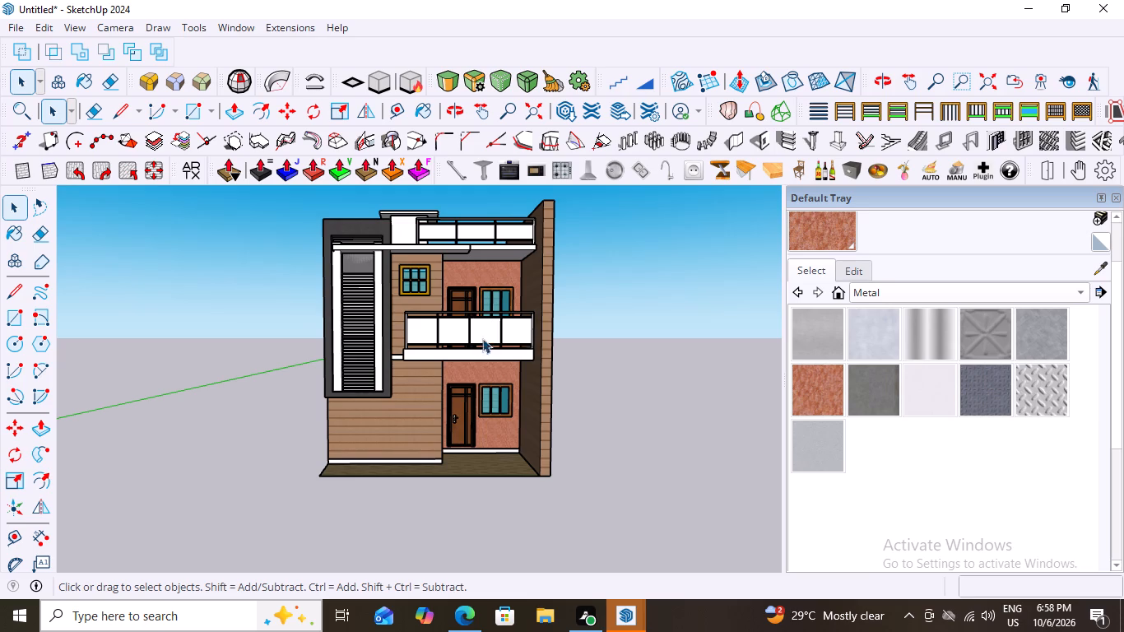
scroll(402, 343, up, 2)
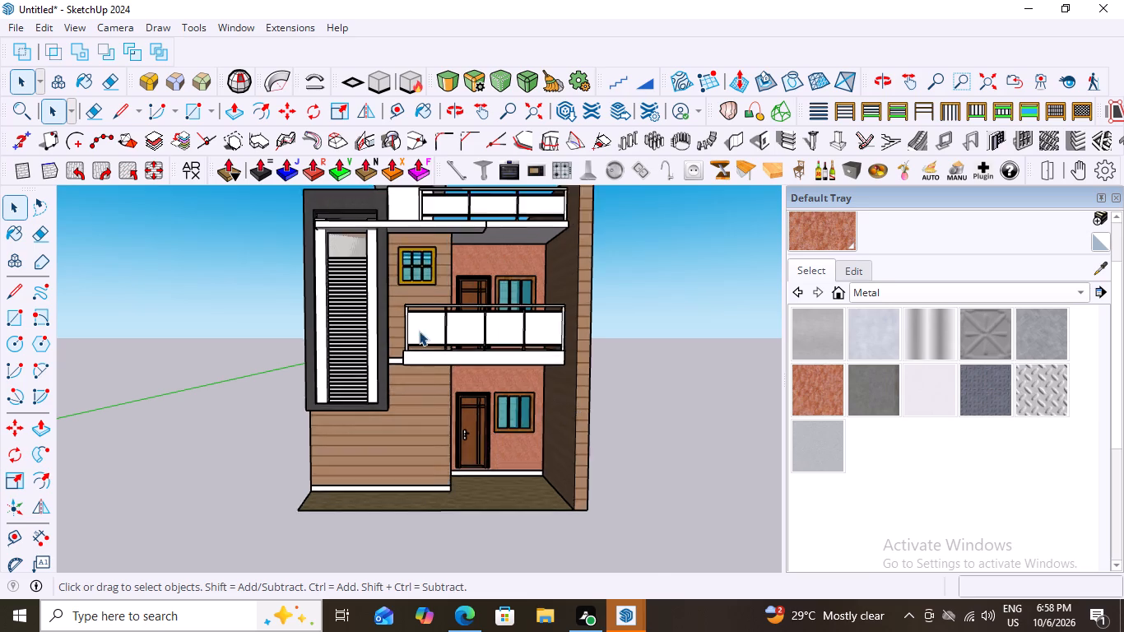
Open the upper-floor balcony slab group and paint its front face with Wood Cherry Original from the Wood collection.
scroll(419, 331, up, 3)
middle_drag(470, 399, 573, 435)
scroll(466, 379, up, 3)
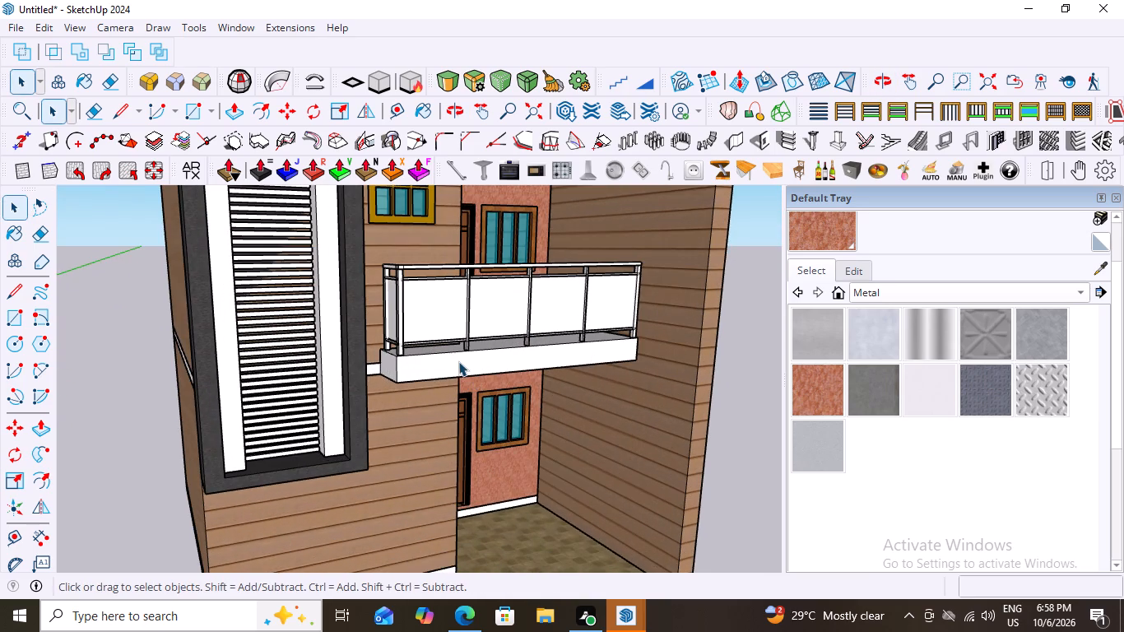
click(451, 363)
double_click(451, 363)
double_click(451, 362)
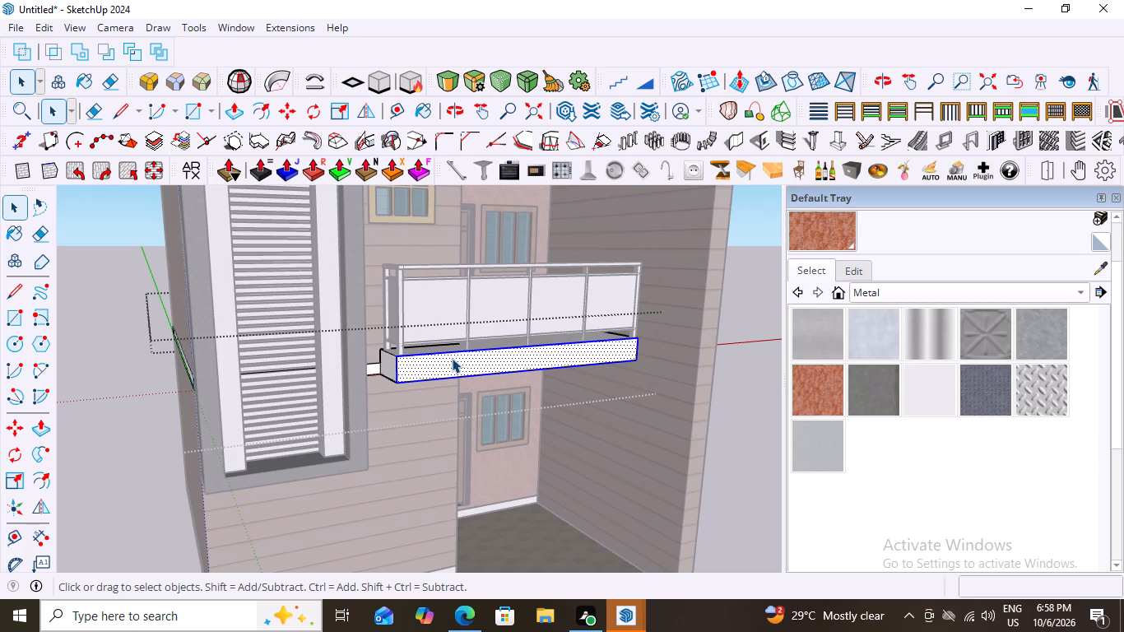
click(1081, 294)
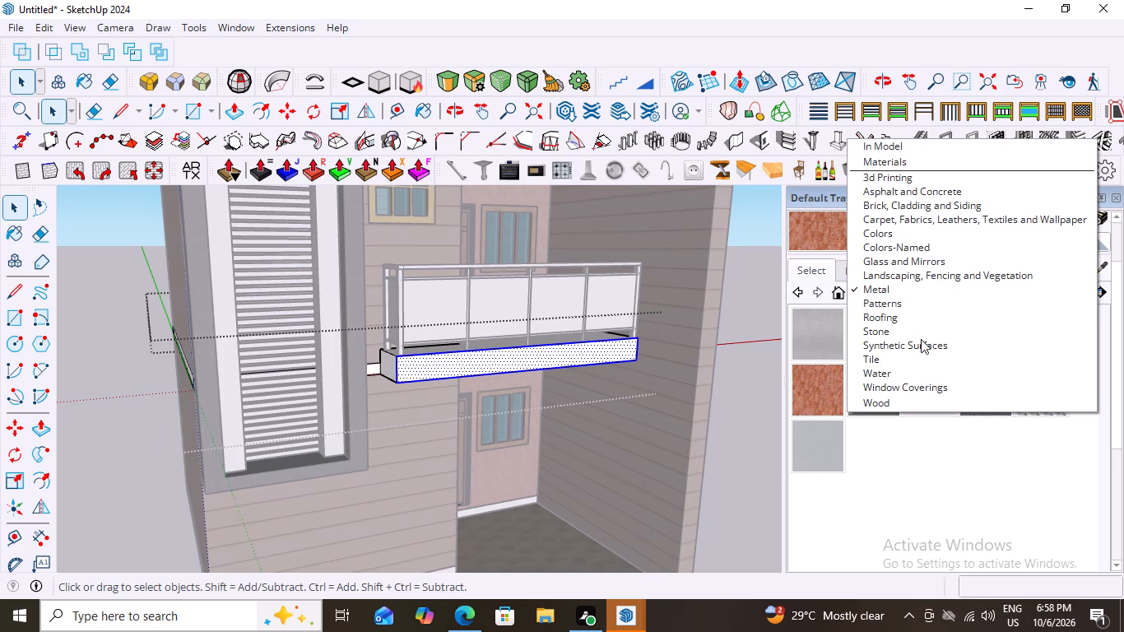
click(886, 403)
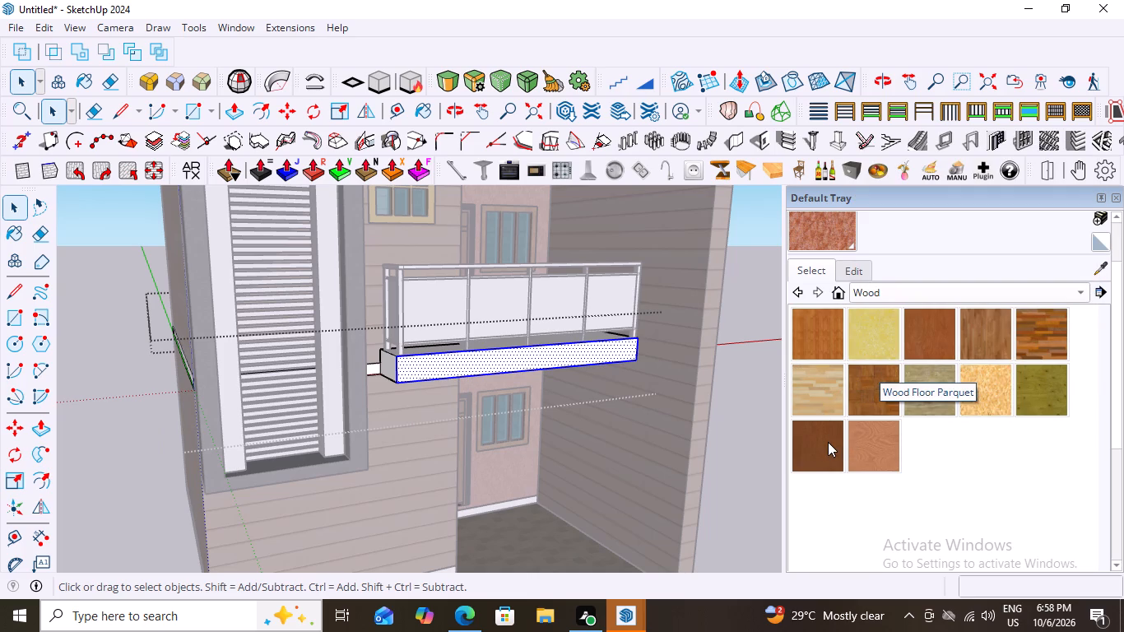
click(943, 330)
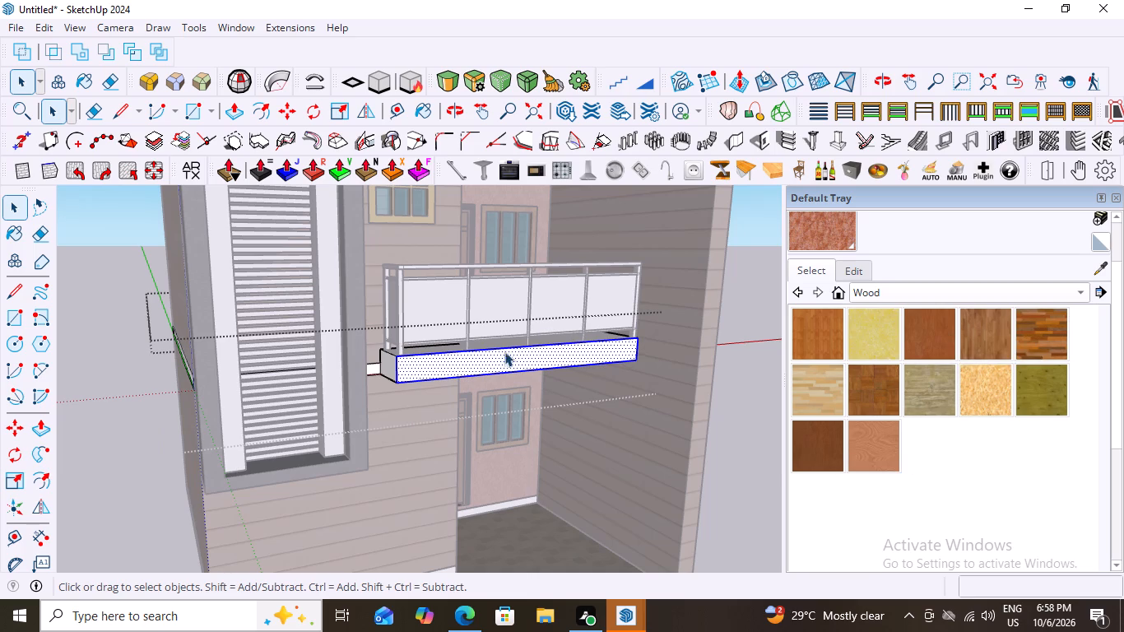
click(922, 340)
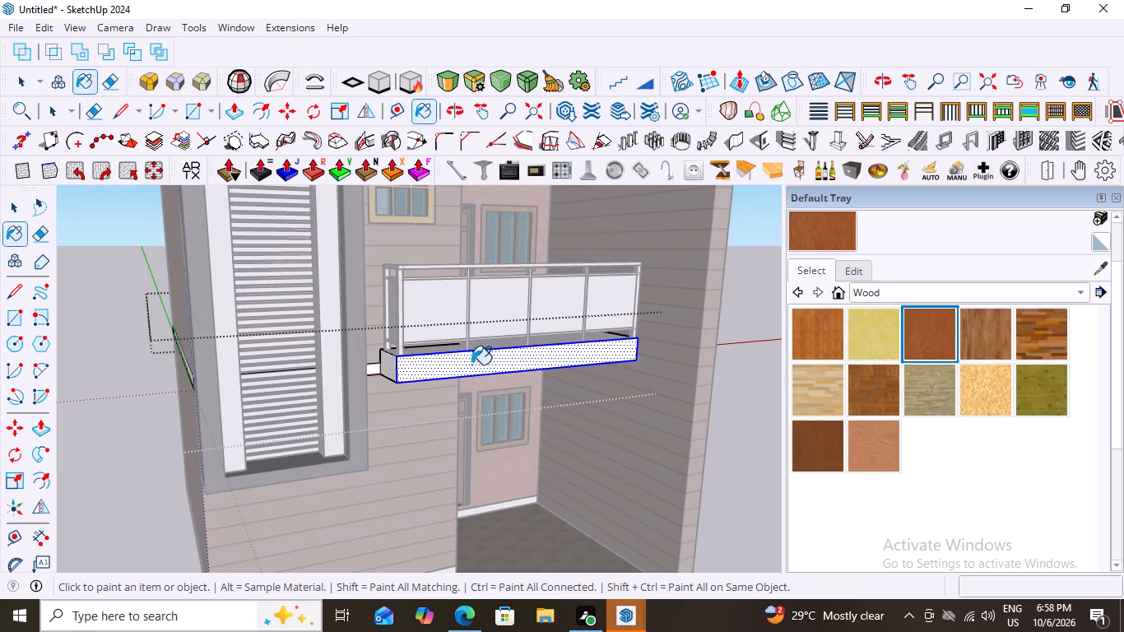
click(471, 365)
scroll(457, 453, down, 3)
scroll(1024, 304, up, 2)
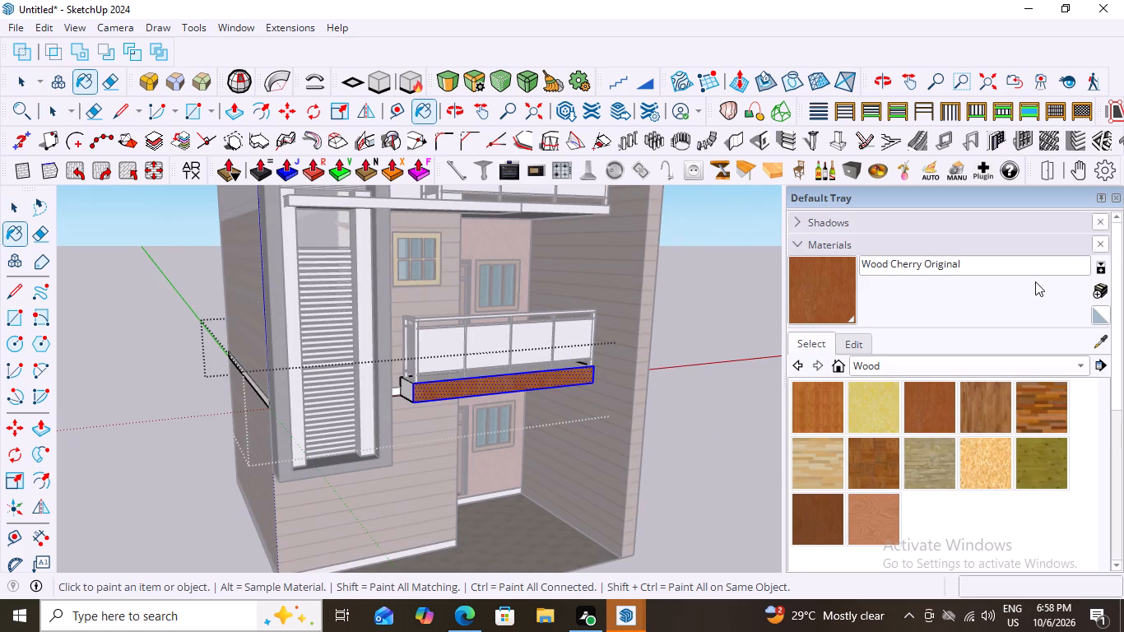
Create a new material from Wood Cherry Original, darkened to a deep brown at 100 opacity.
click(1096, 286)
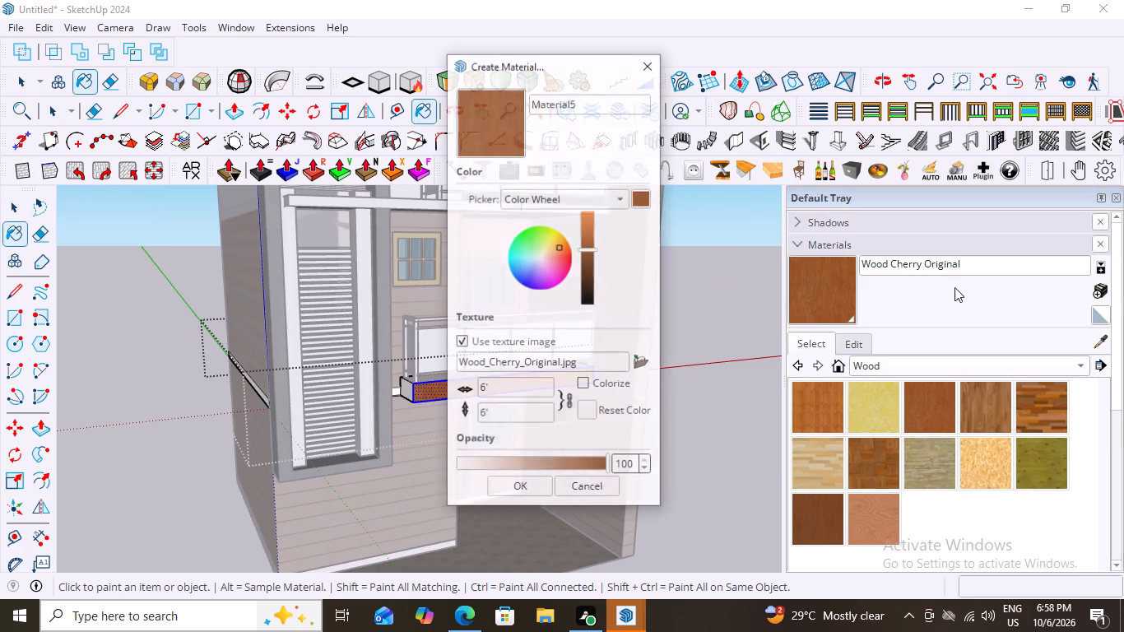
drag(584, 249, 588, 272)
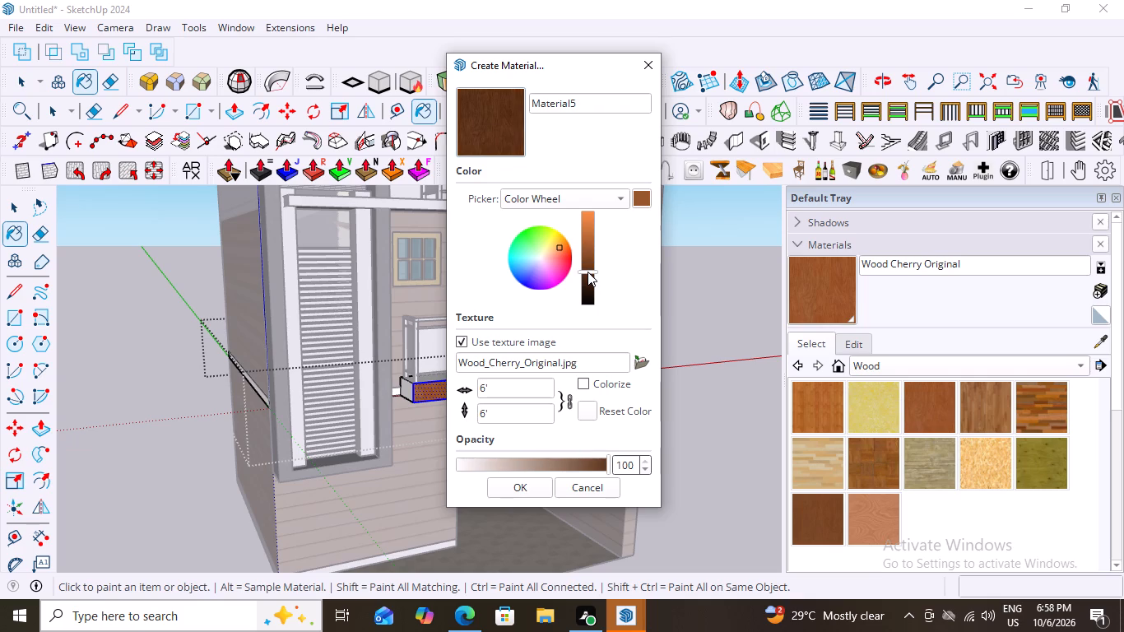
drag(588, 272, 594, 258)
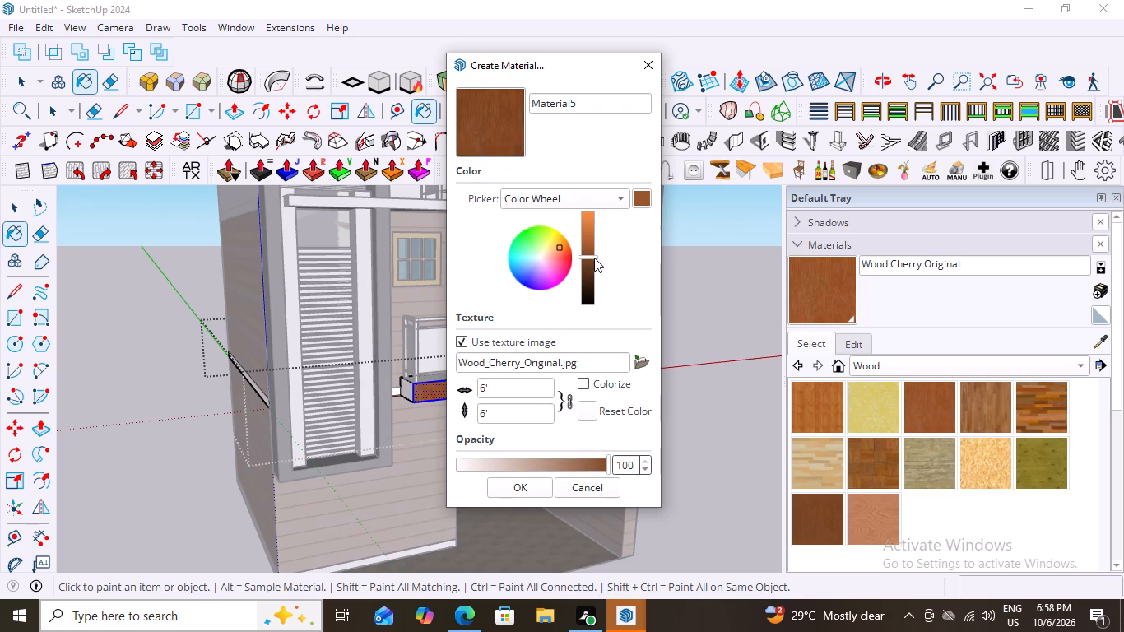
drag(594, 258, 595, 271)
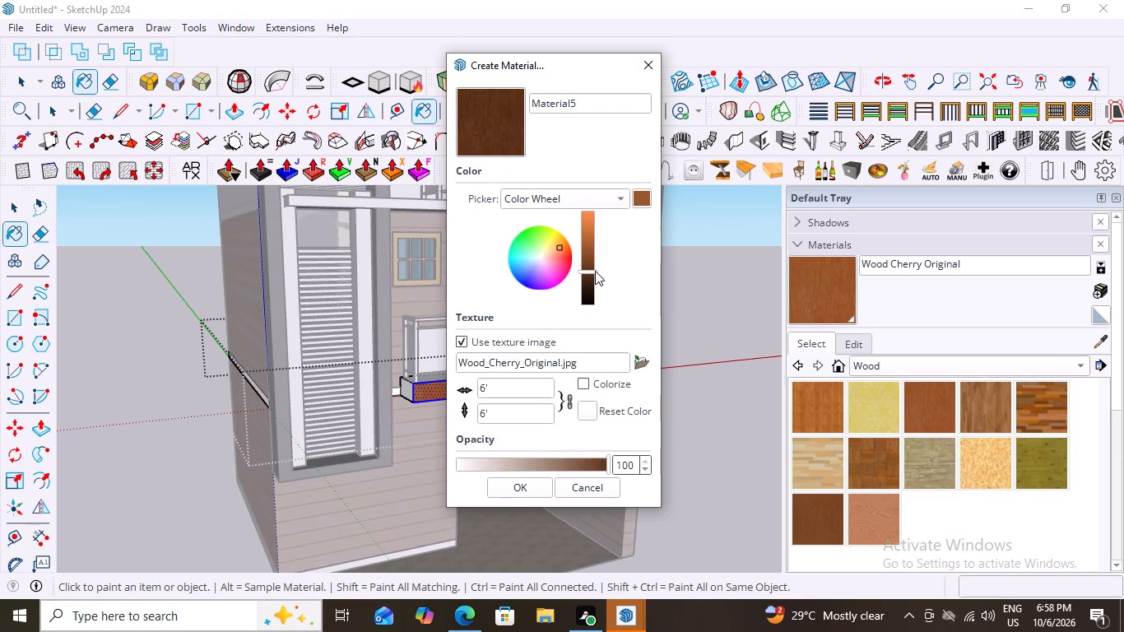
click(525, 490)
Paint the balcony slab's front face and its exposed end face with the new dark brown wood, and exit the group.
click(480, 388)
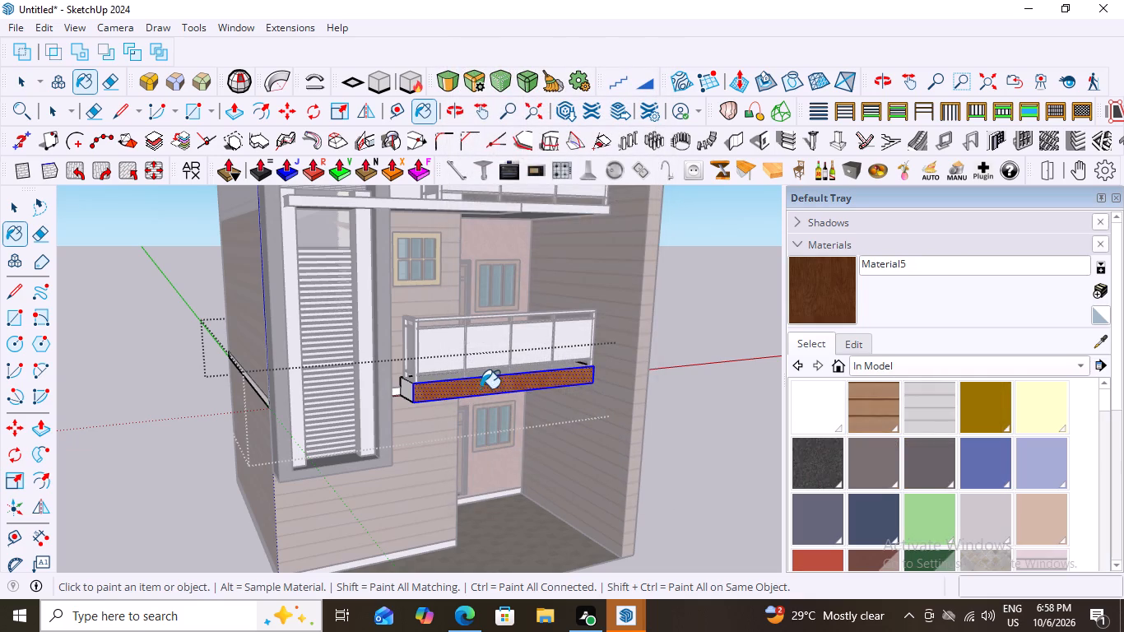
scroll(479, 401, up, 8)
middle_drag(524, 391, 643, 390)
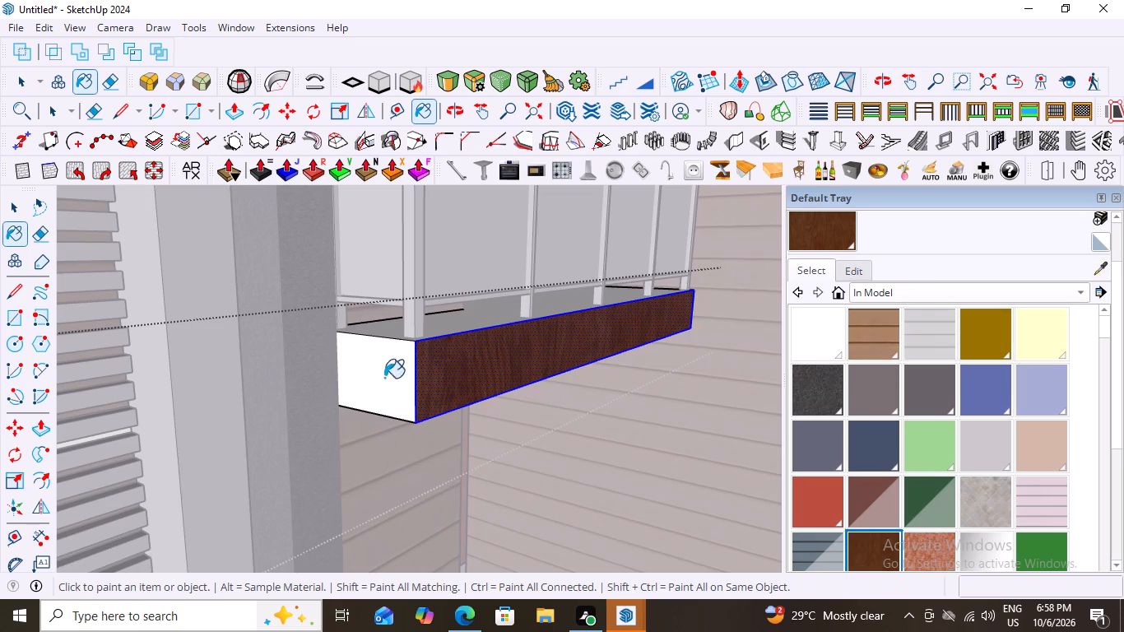
click(396, 372)
scroll(392, 402, down, 6)
middle_drag(519, 439, 167, 415)
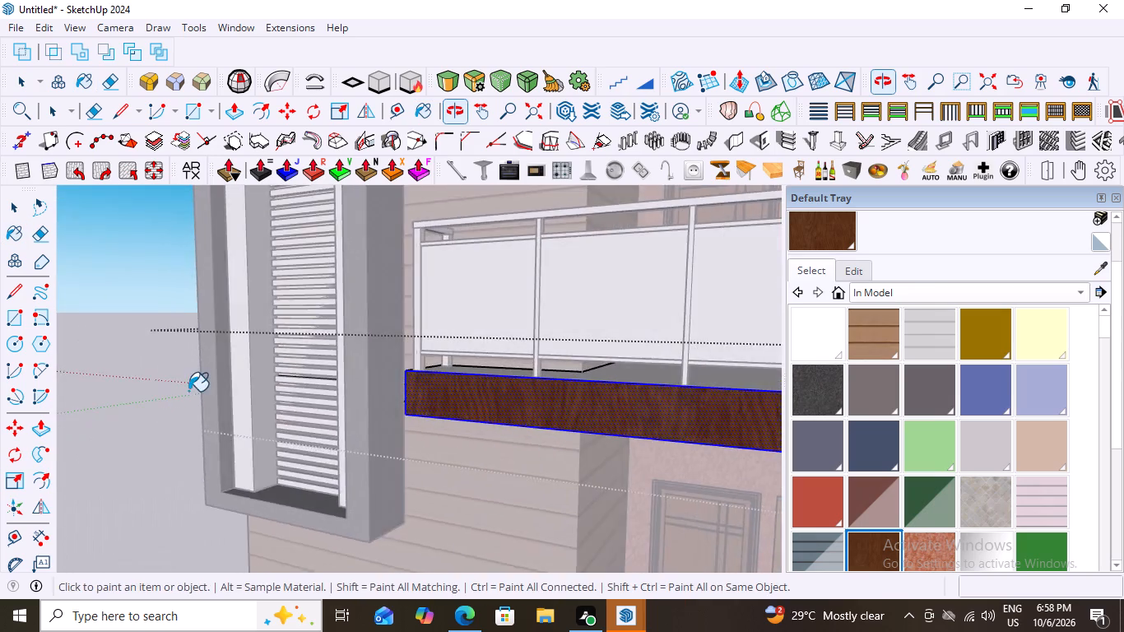
scroll(192, 384, down, 7)
scroll(353, 446, up, 3)
middle_drag(349, 442, 443, 507)
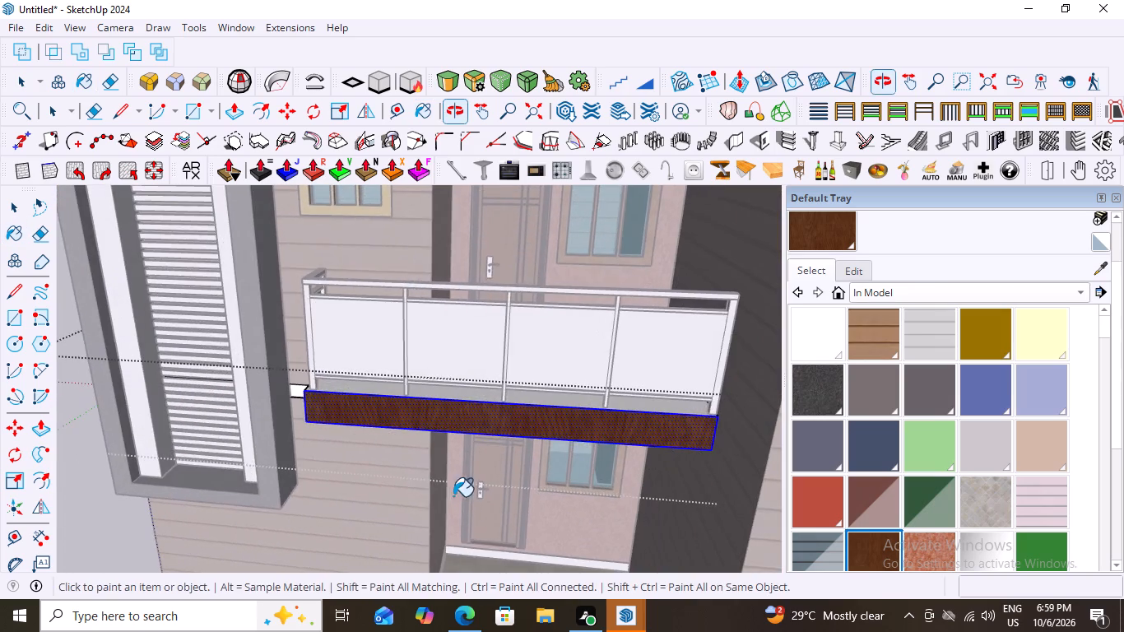
scroll(346, 332, down, 10)
key(space)
click(583, 315)
Open the balcony slab group again, select its top floor face and bring up the Tile material collection.
middle_drag(397, 362, 463, 296)
scroll(474, 317, up, 1)
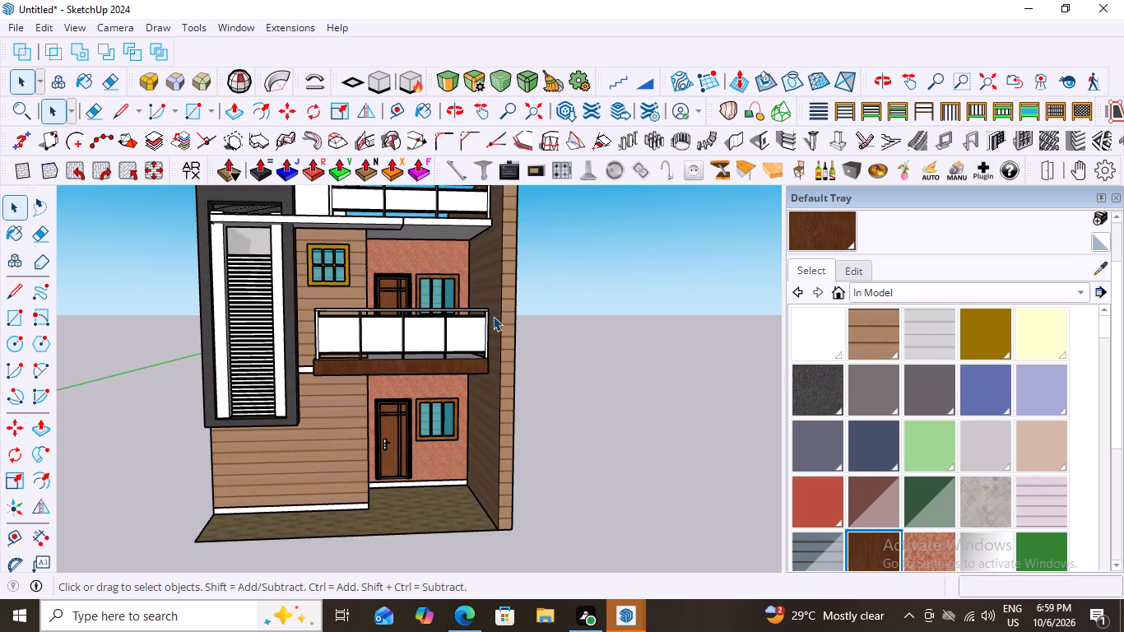
middle_drag(415, 330, 238, 448)
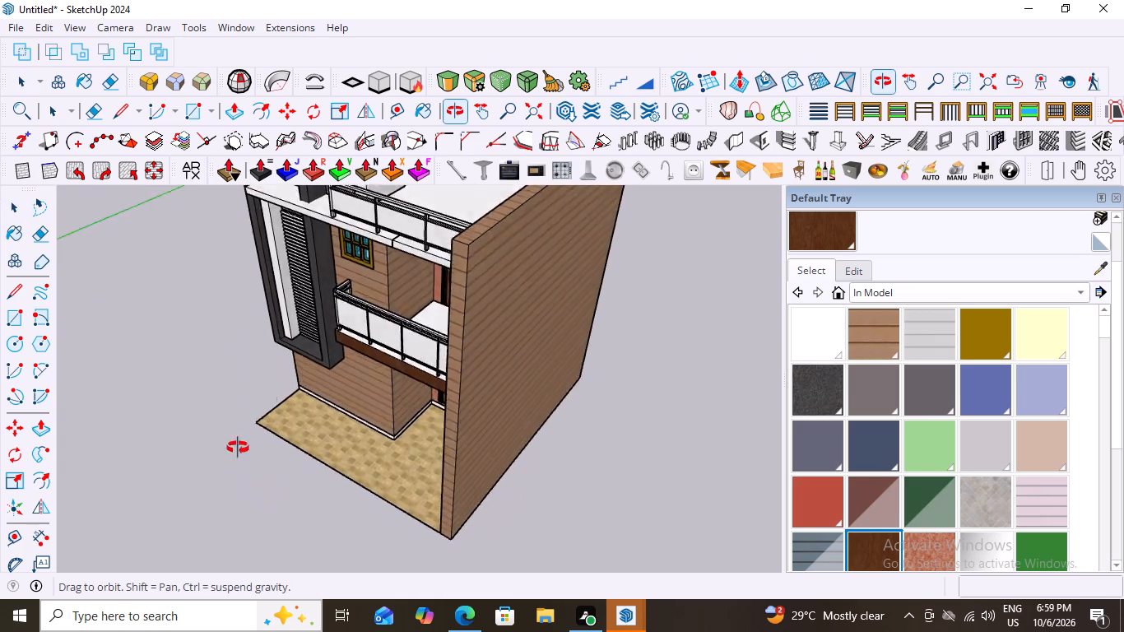
middle_drag(238, 448, 462, 483)
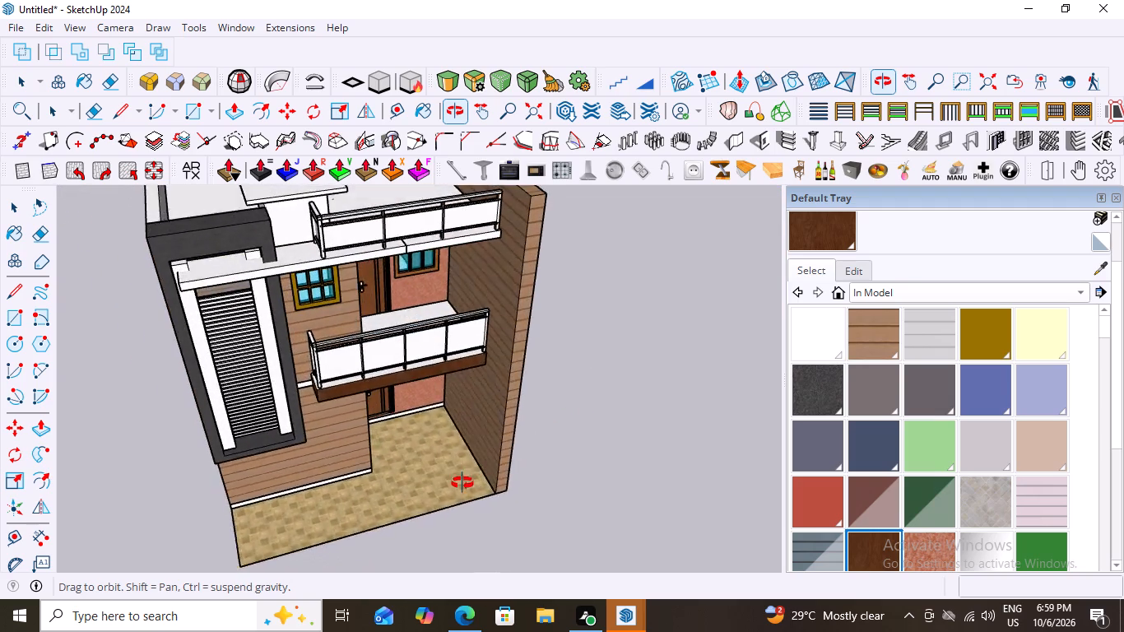
middle_drag(462, 483, 425, 475)
scroll(408, 295, up, 3)
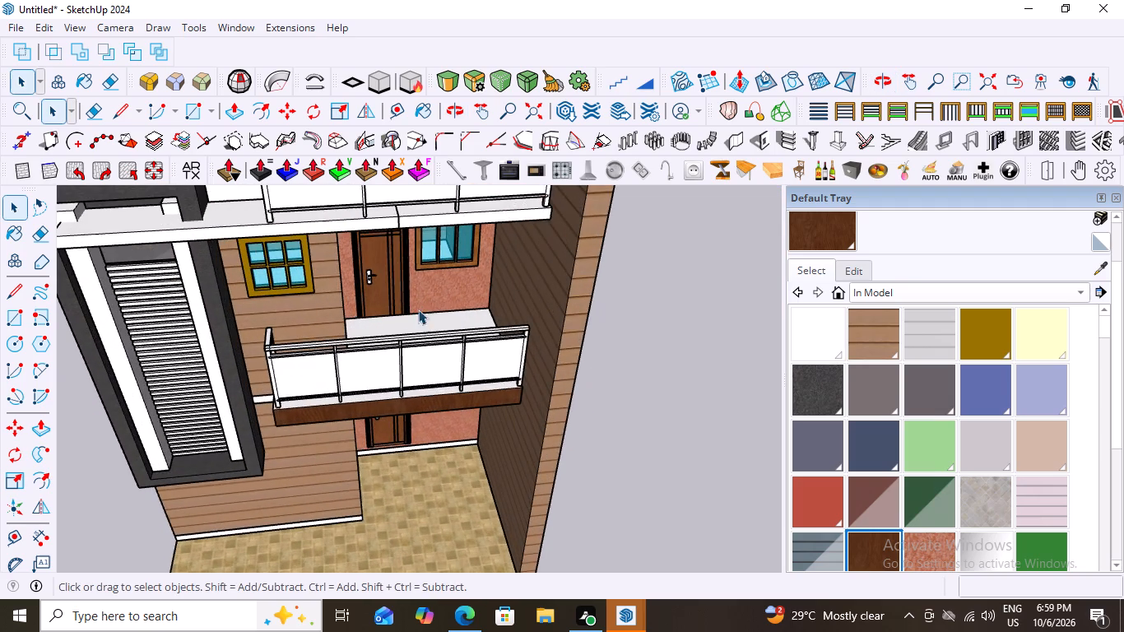
double_click(422, 318)
double_click(428, 317)
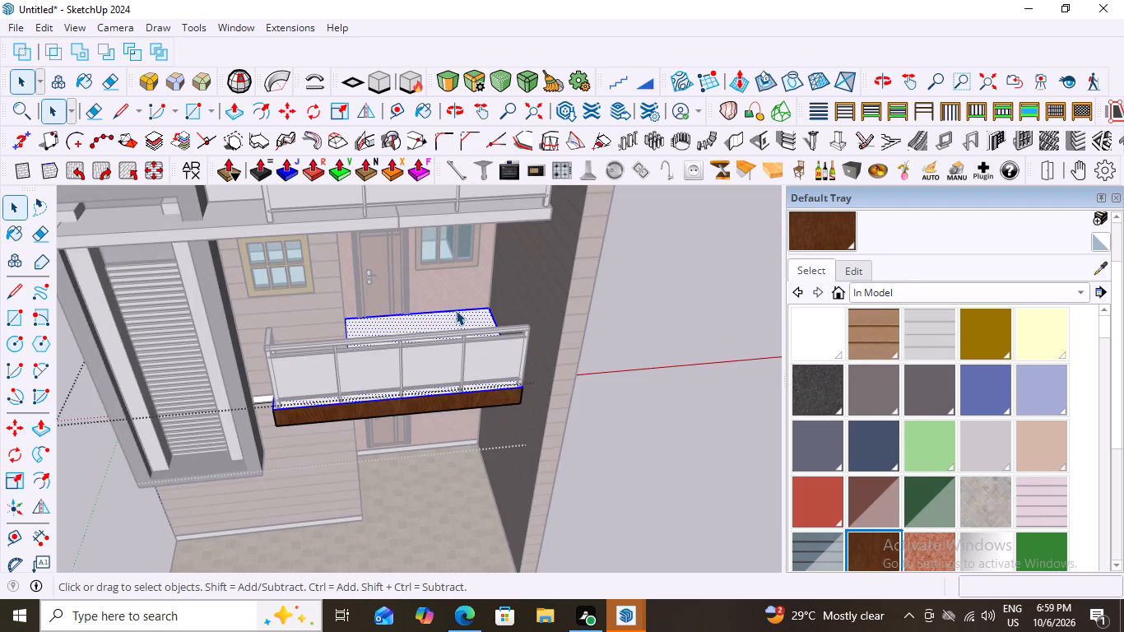
scroll(444, 311, up, 2)
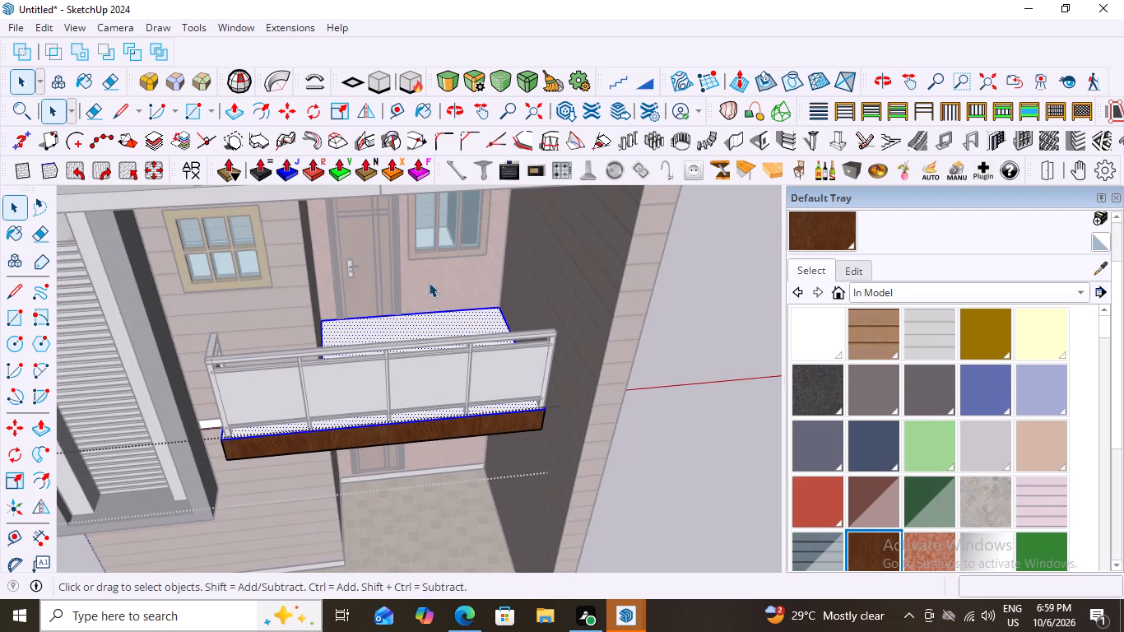
click(1075, 287)
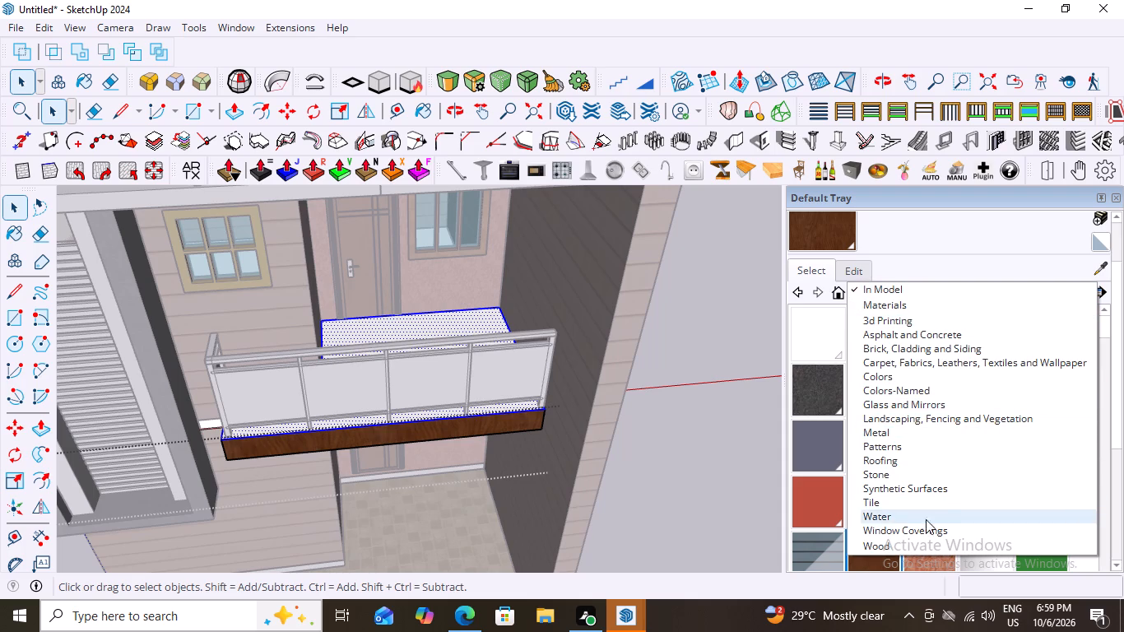
click(874, 500)
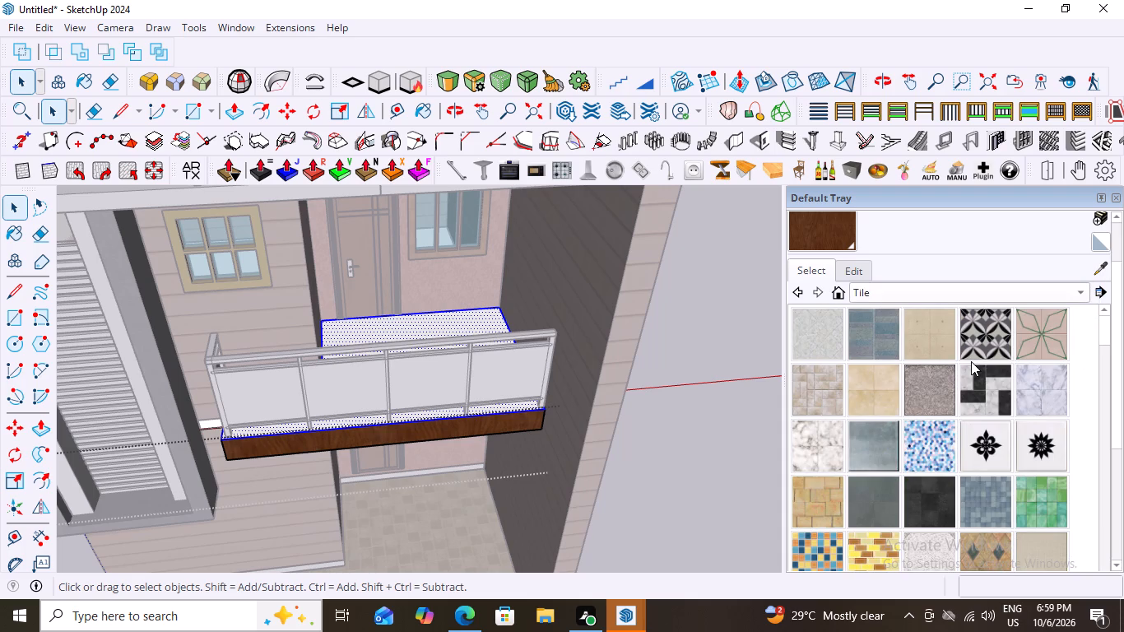
Look through the Tile material collection for a floor finish that suits the balcony slab.
scroll(964, 370, down, 3)
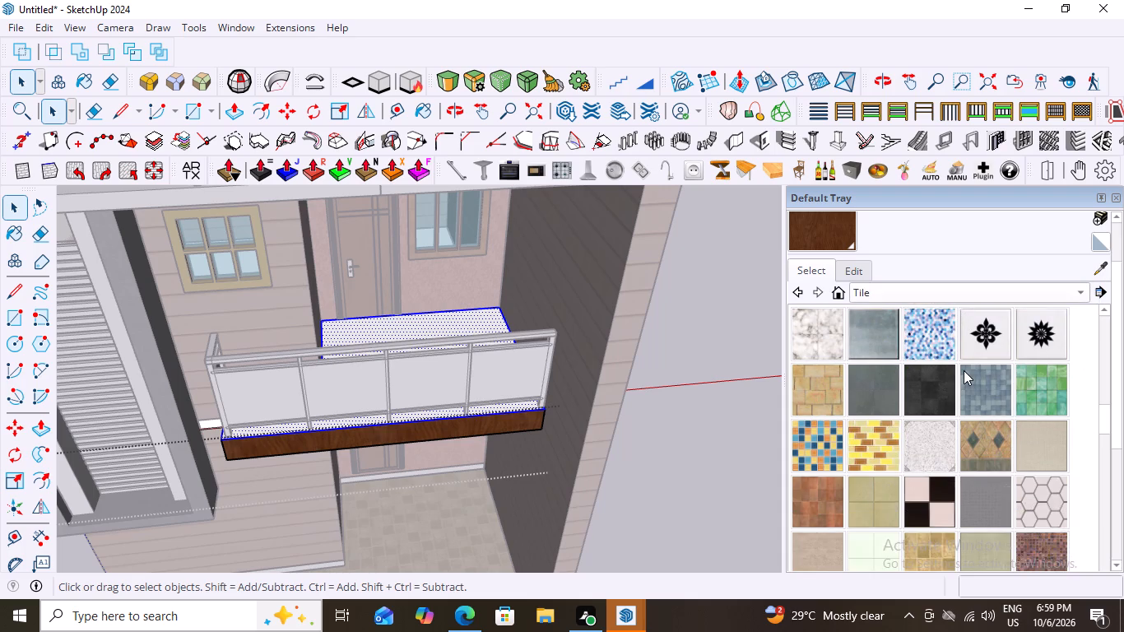
scroll(964, 370, down, 4)
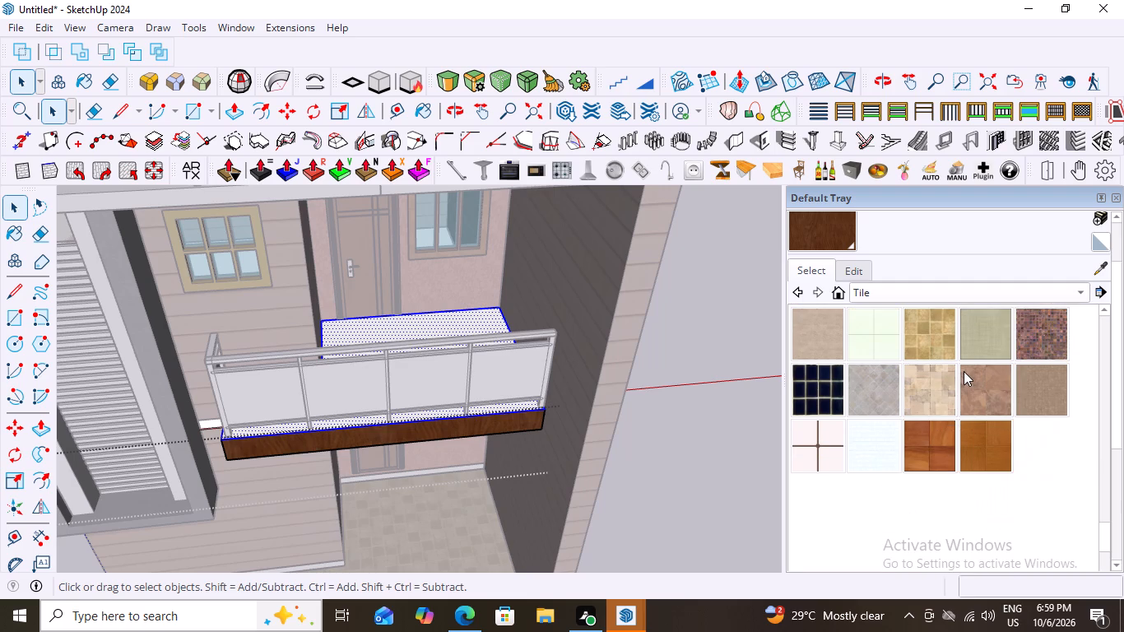
scroll(964, 371, up, 12)
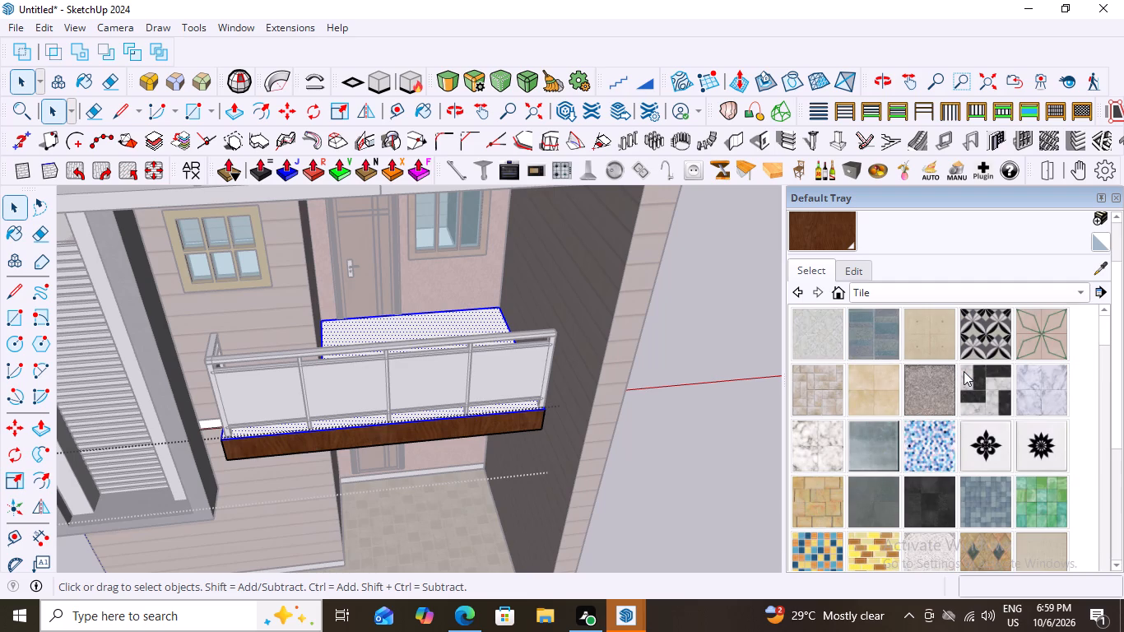
scroll(964, 371, up, 4)
scroll(921, 343, down, 3)
scroll(951, 378, up, 4)
scroll(955, 374, down, 6)
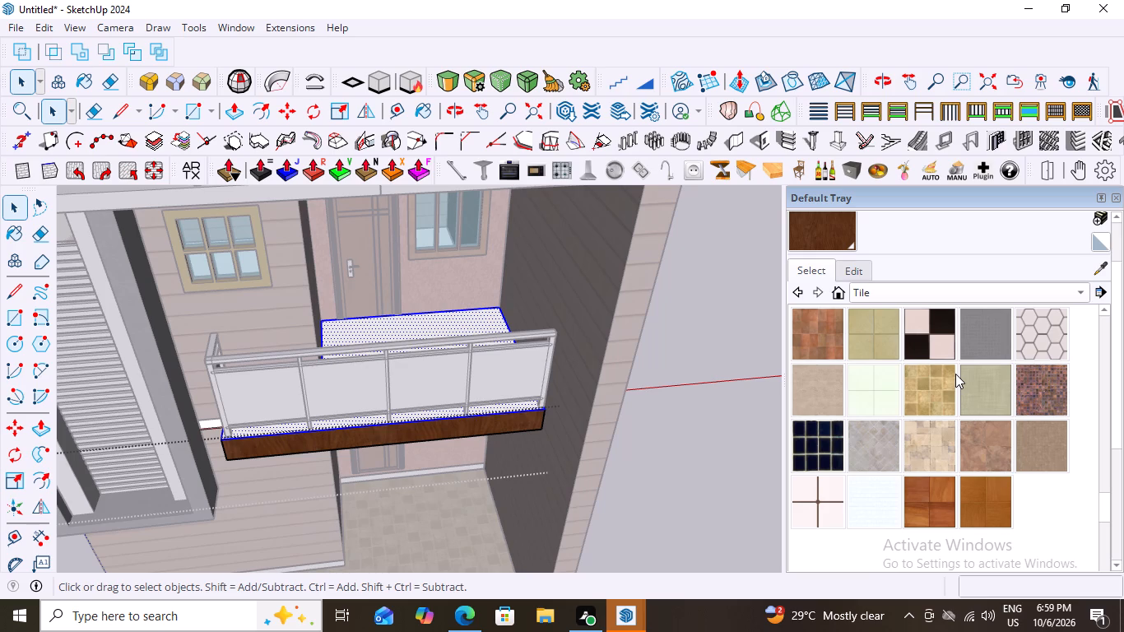
scroll(945, 382, down, 3)
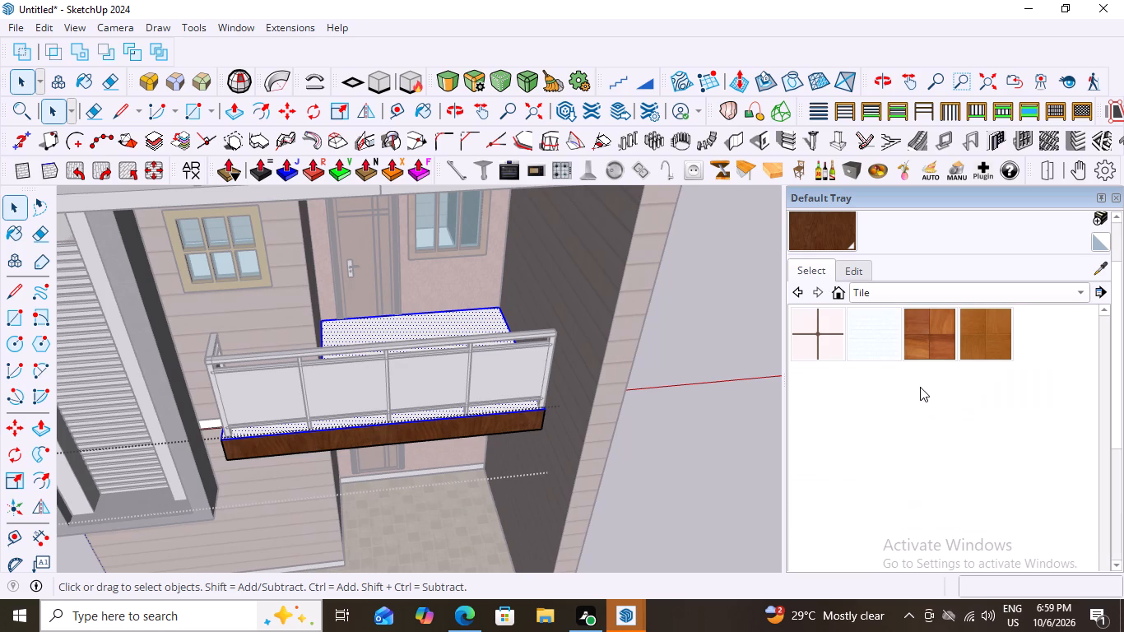
scroll(931, 370, up, 5)
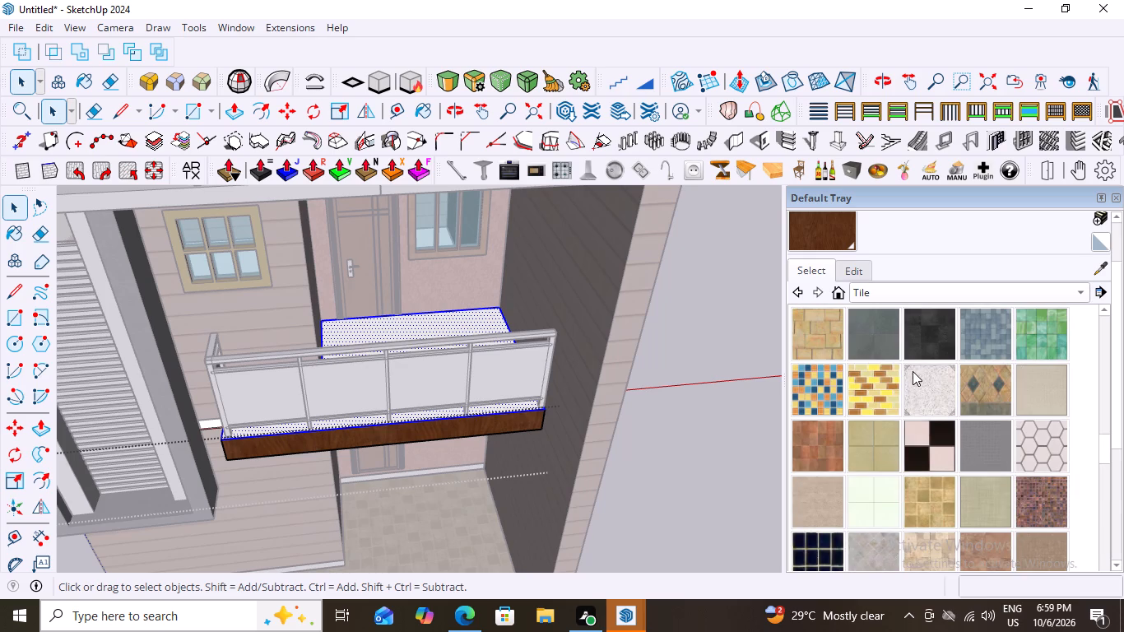
scroll(929, 348, up, 5)
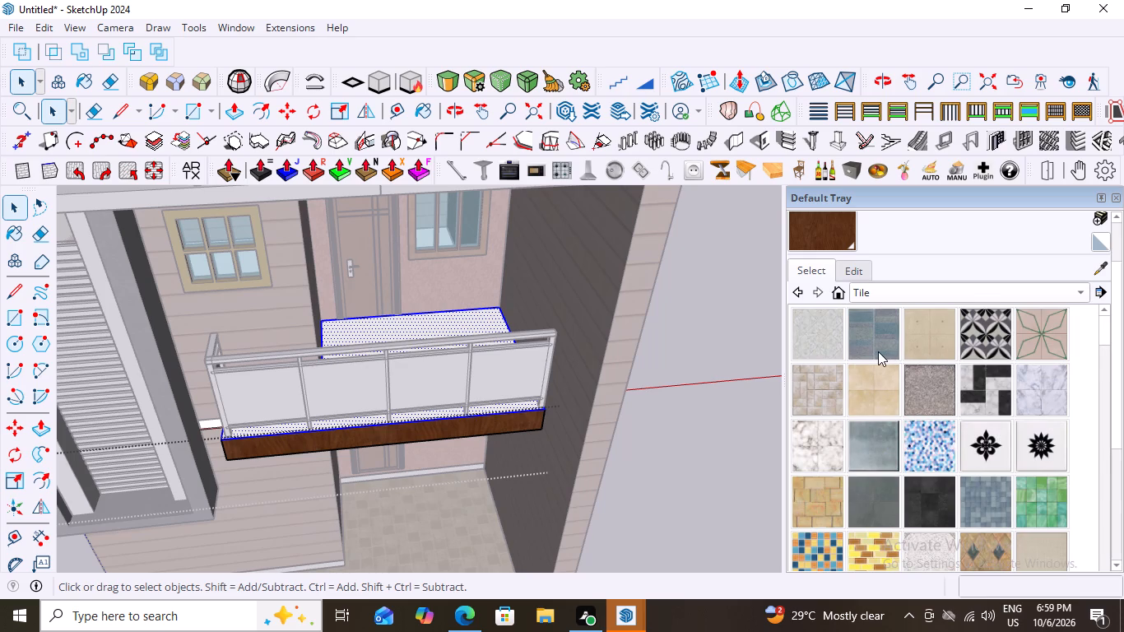
scroll(878, 351, up, 2)
scroll(941, 399, down, 7)
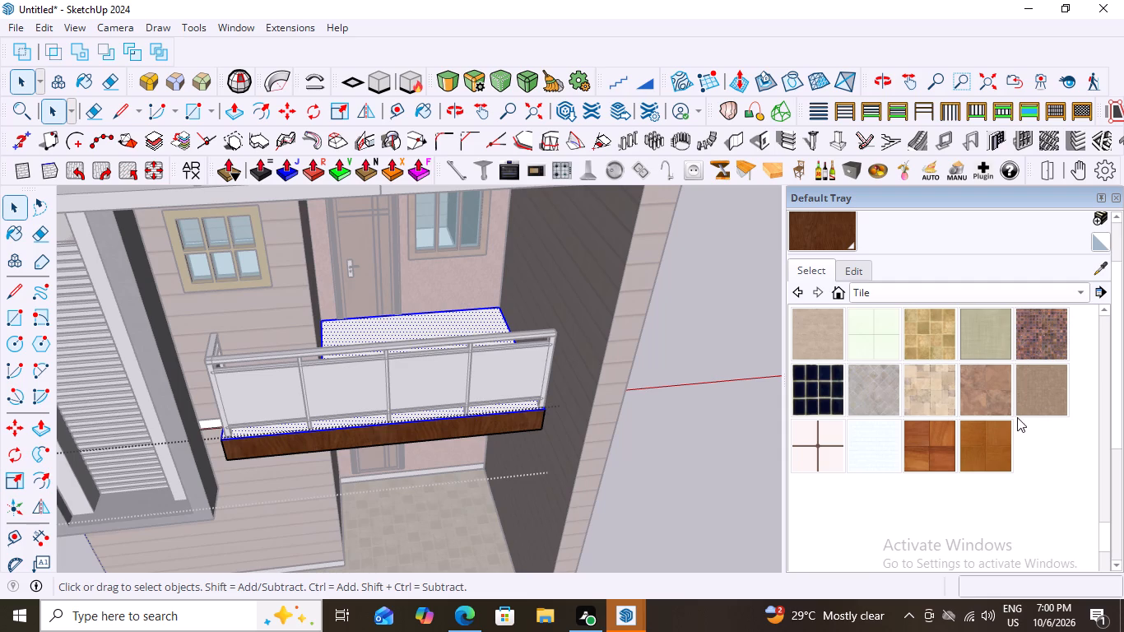
scroll(968, 351, down, 2)
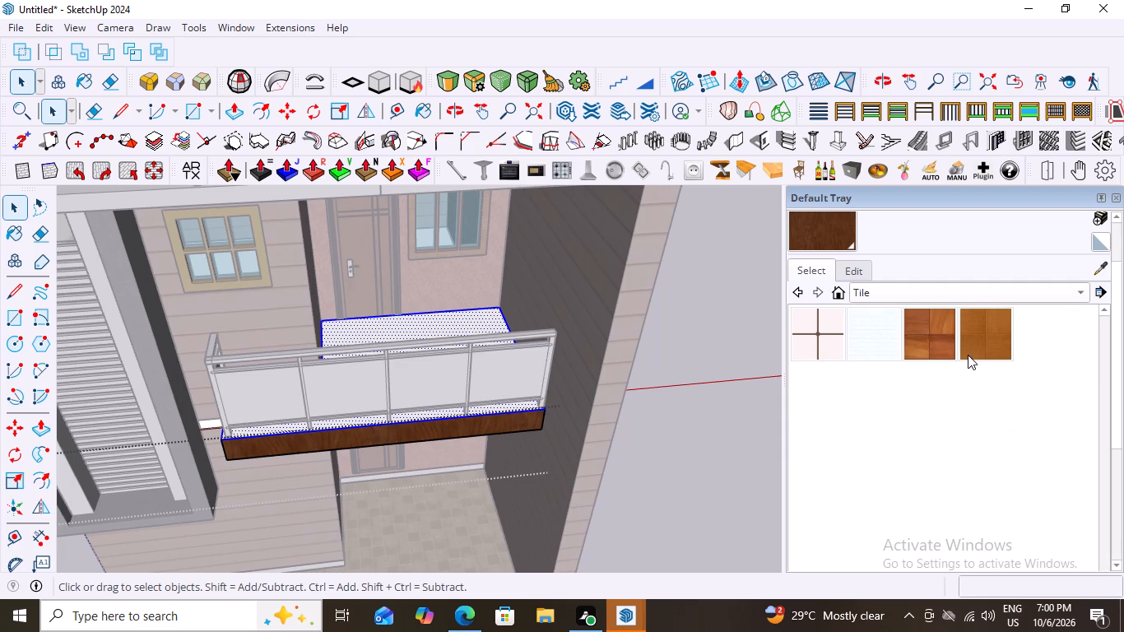
scroll(968, 355, up, 14)
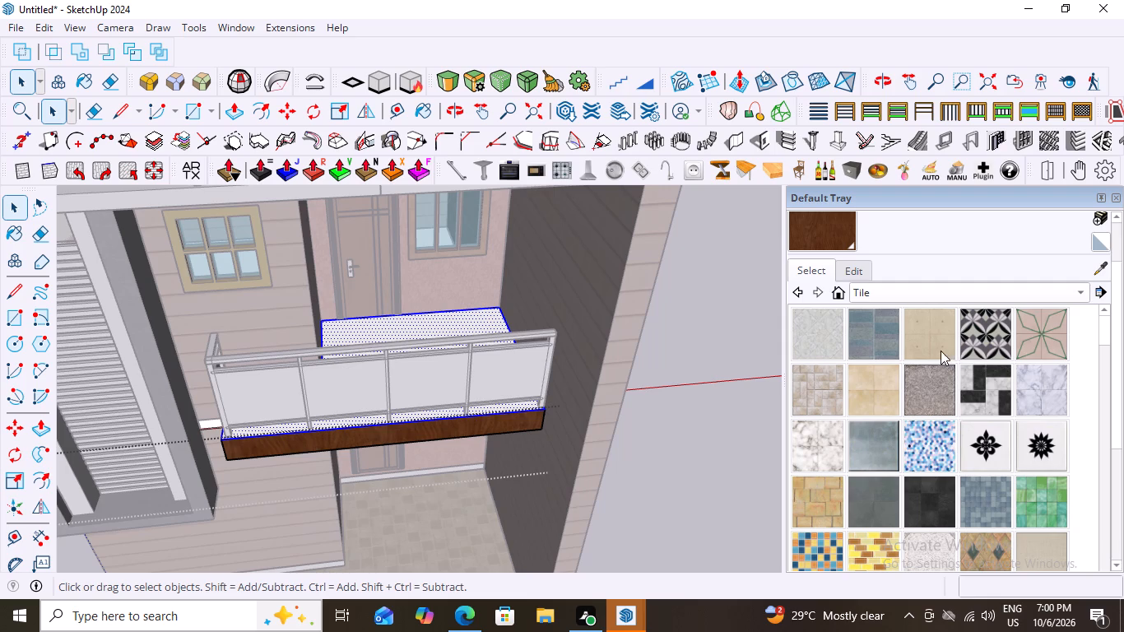
scroll(934, 388, down, 7)
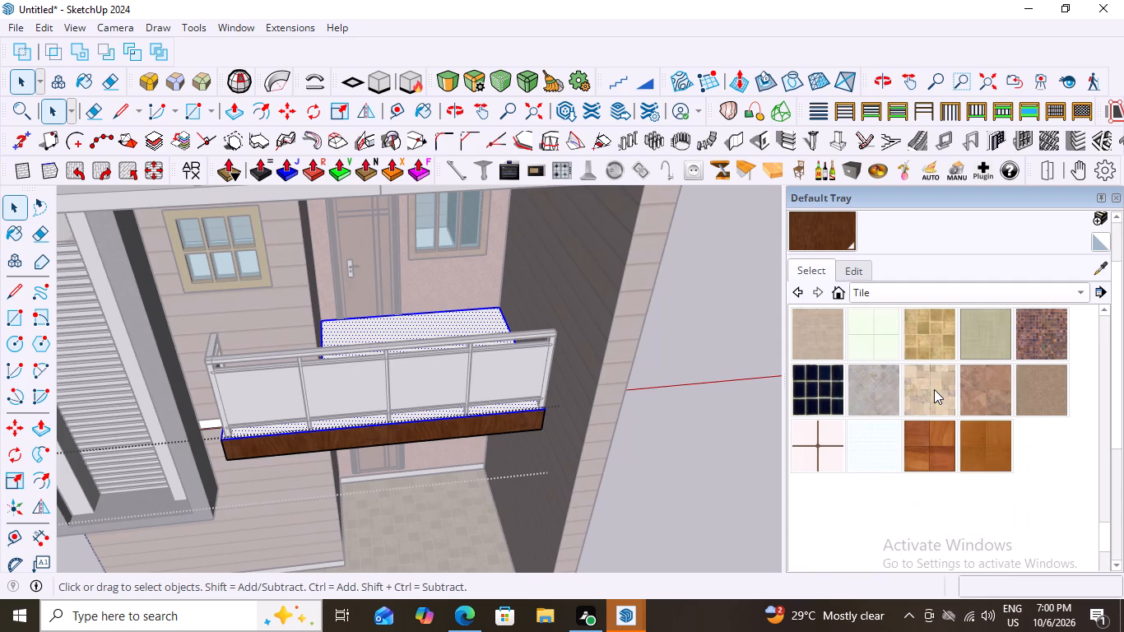
scroll(1044, 380, up, 9)
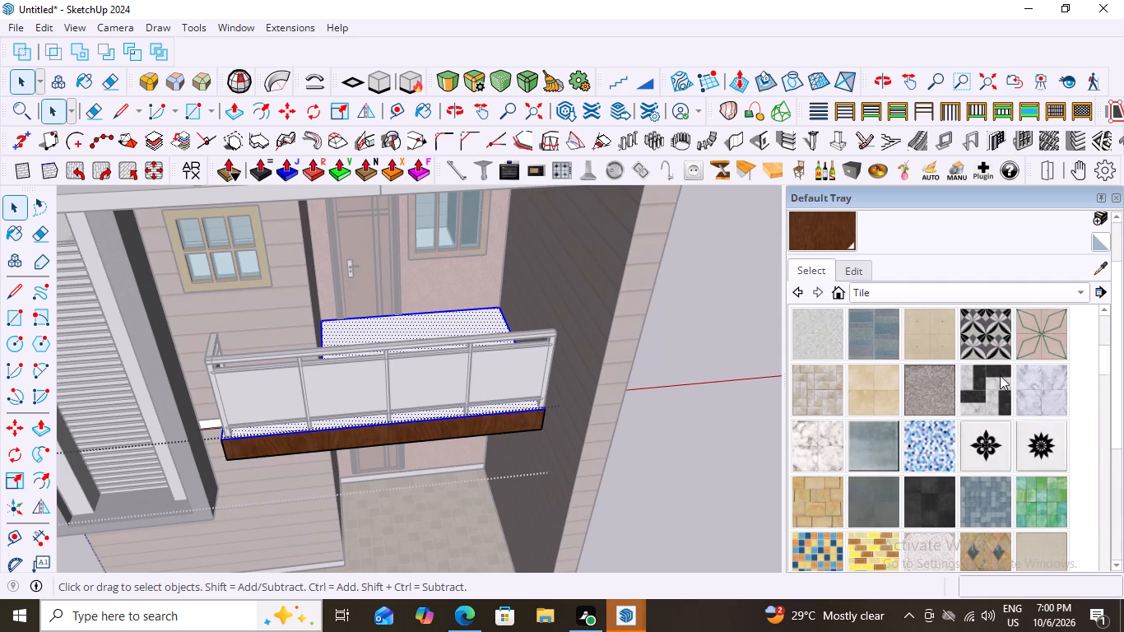
scroll(1000, 375, down, 2)
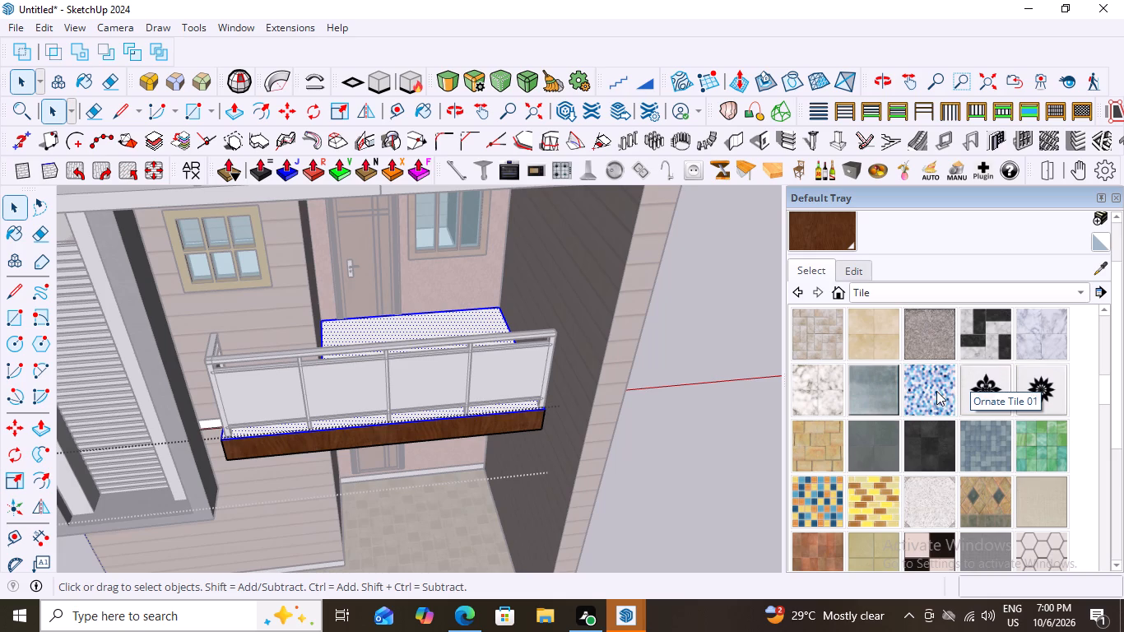
scroll(934, 391, down, 1)
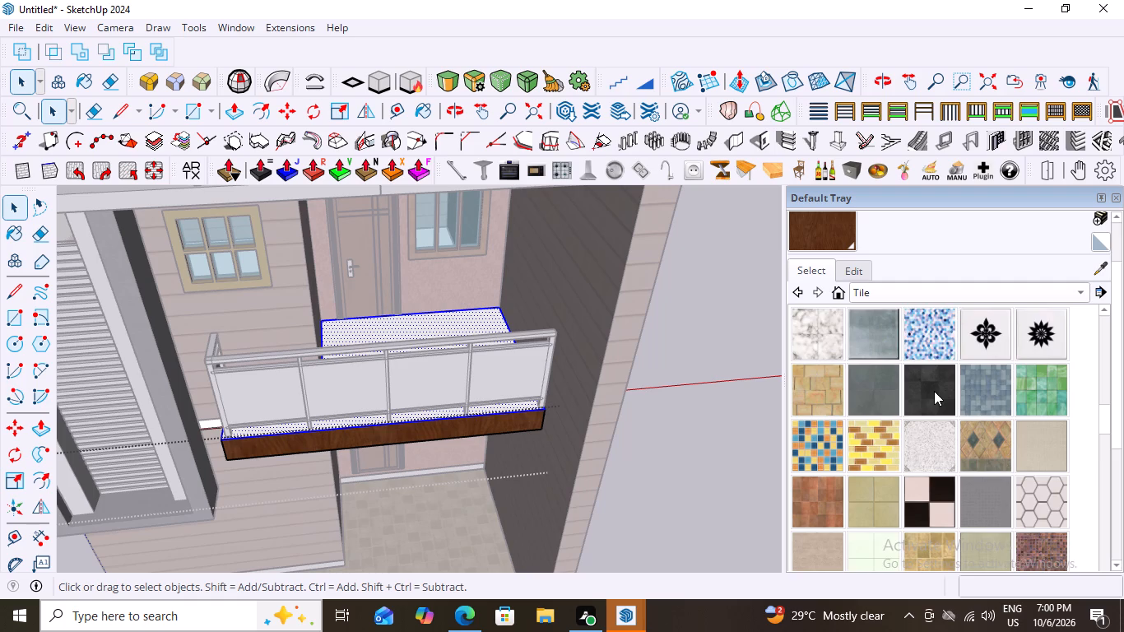
scroll(934, 391, down, 4)
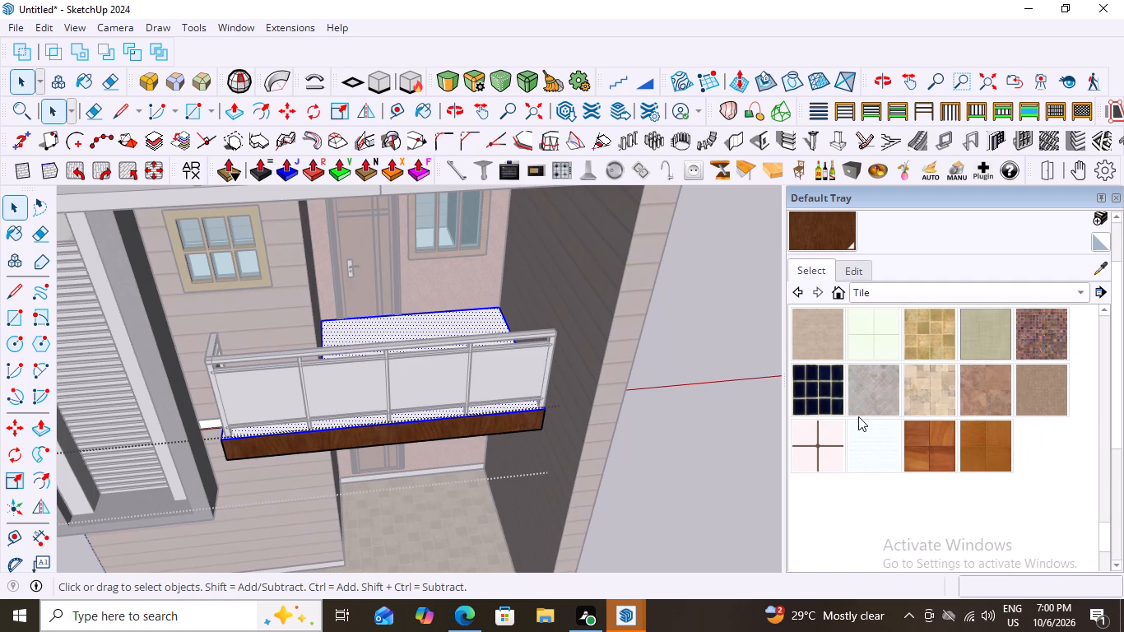
scroll(858, 416, up, 2)
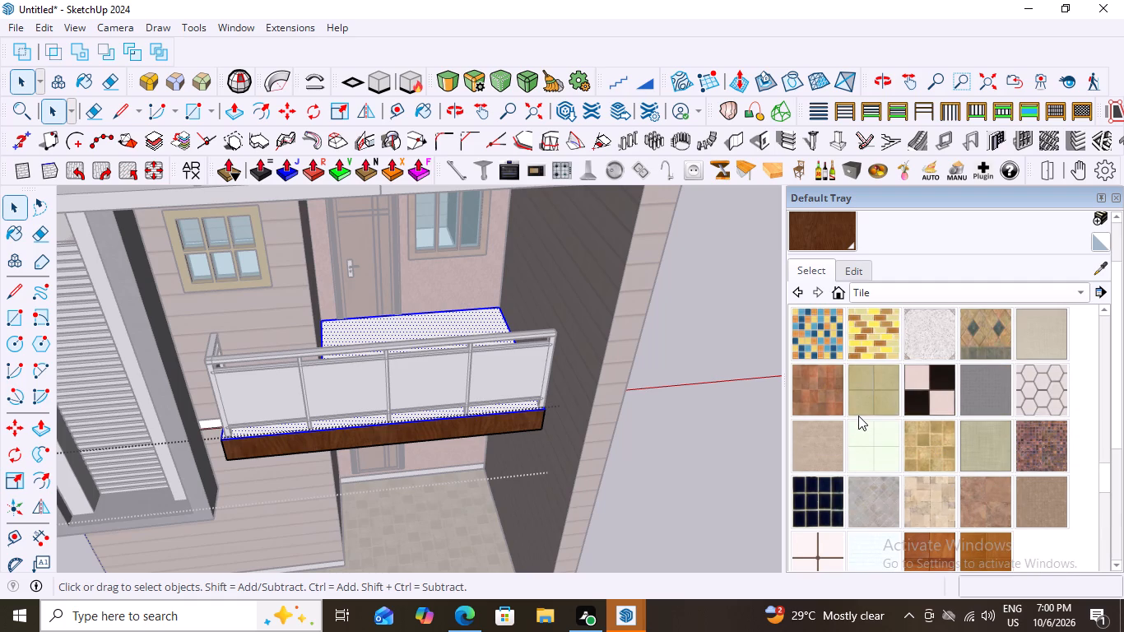
scroll(858, 416, up, 2)
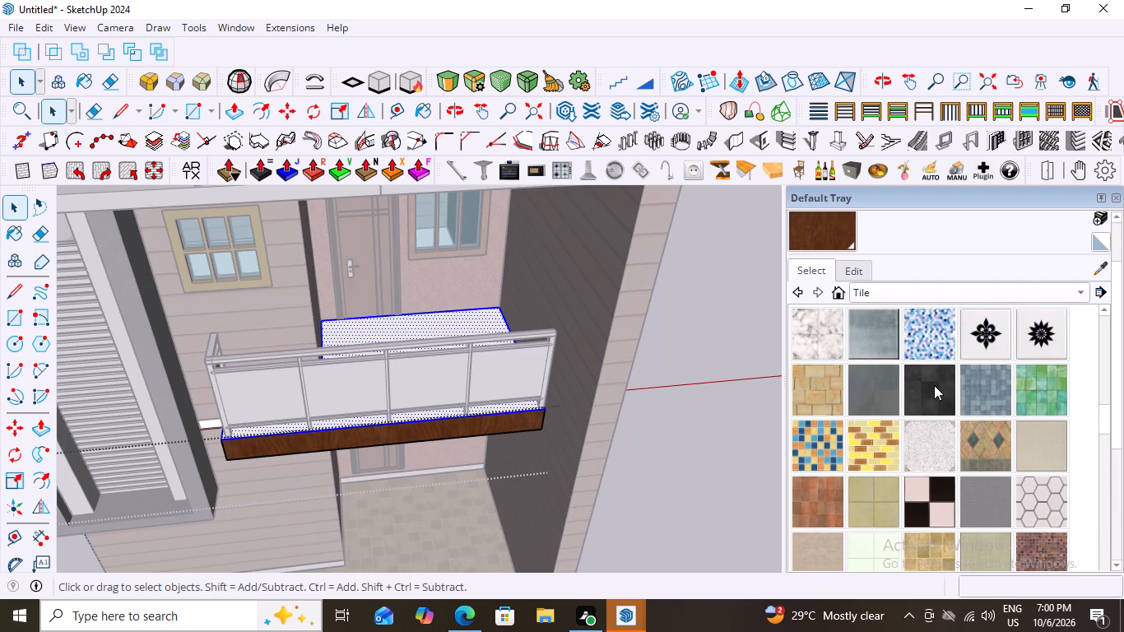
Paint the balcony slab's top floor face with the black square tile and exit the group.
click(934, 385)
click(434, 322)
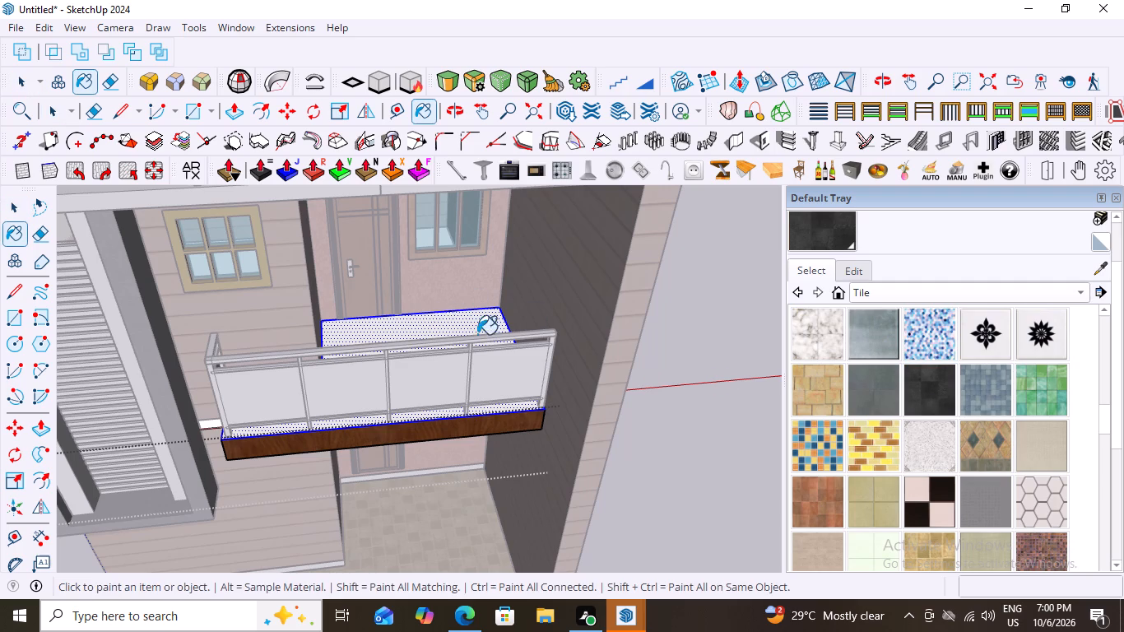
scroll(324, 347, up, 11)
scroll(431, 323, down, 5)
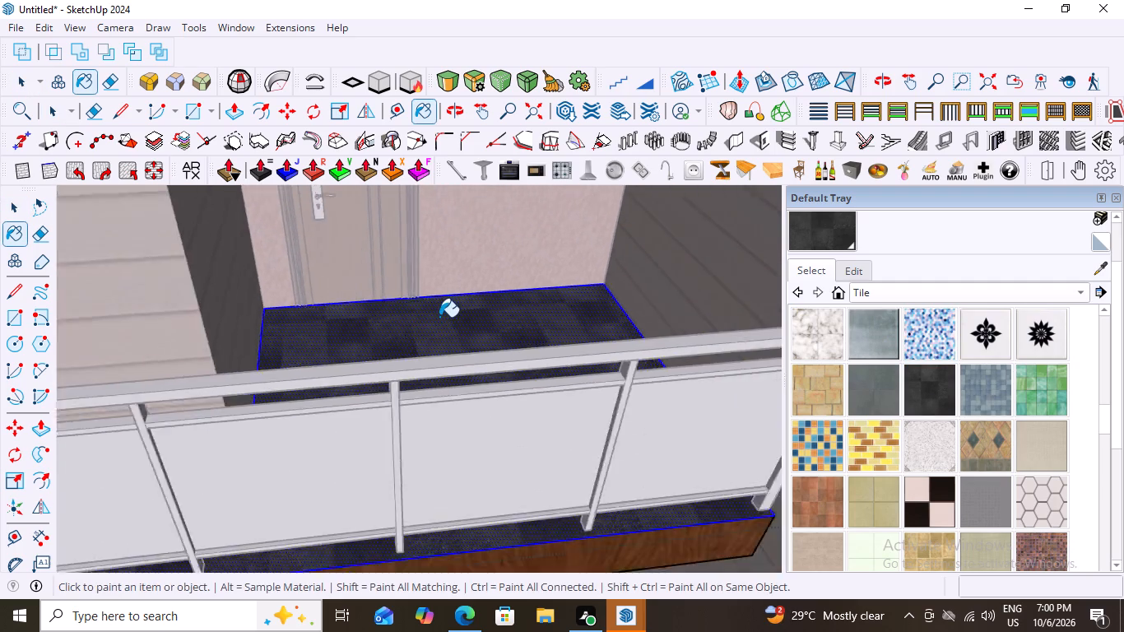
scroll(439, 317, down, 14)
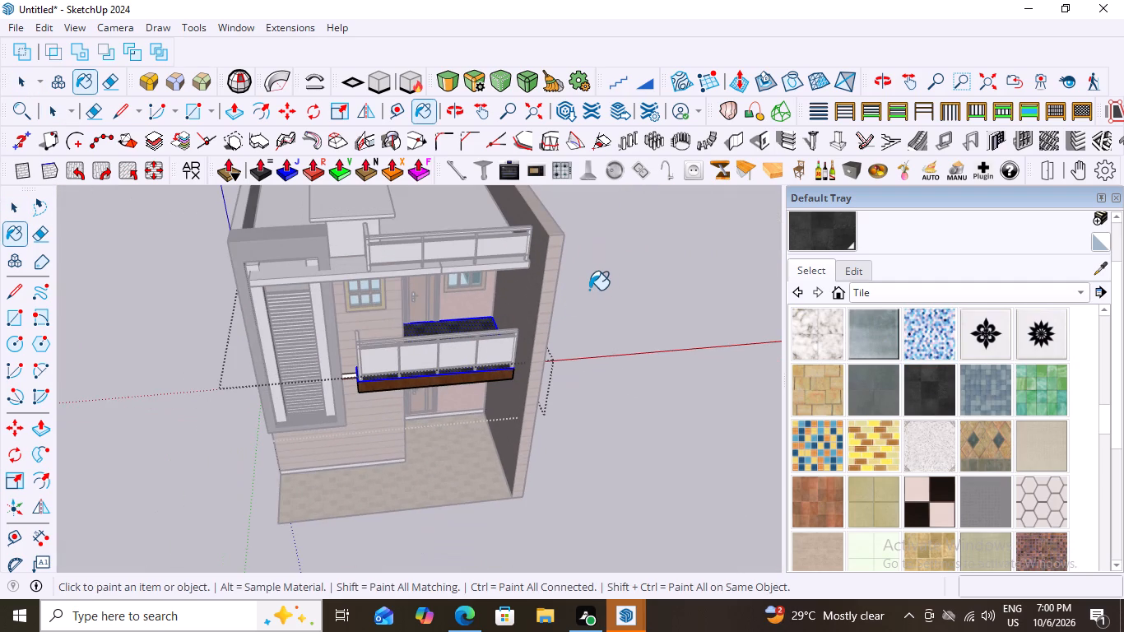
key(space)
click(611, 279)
Reopen the balcony slab group, repaint its top floor face with the plain dark grey-green tile, and exit the group.
scroll(455, 330, up, 7)
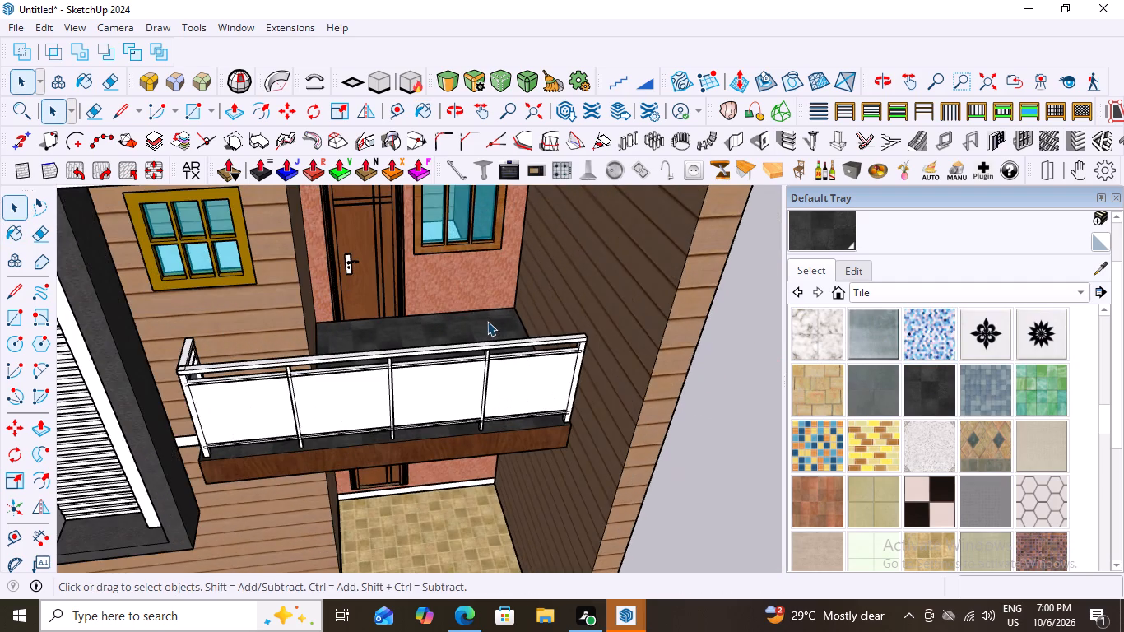
middle_drag(487, 321, 468, 256)
scroll(467, 245, up, 1)
middle_drag(457, 357, 372, 467)
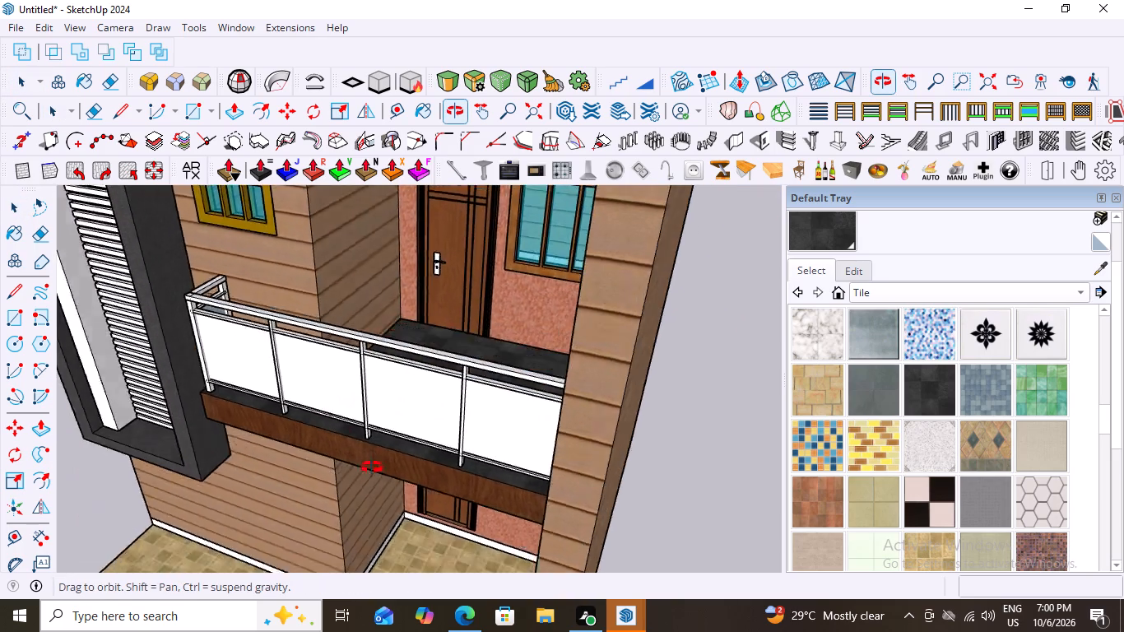
middle_drag(372, 467, 444, 461)
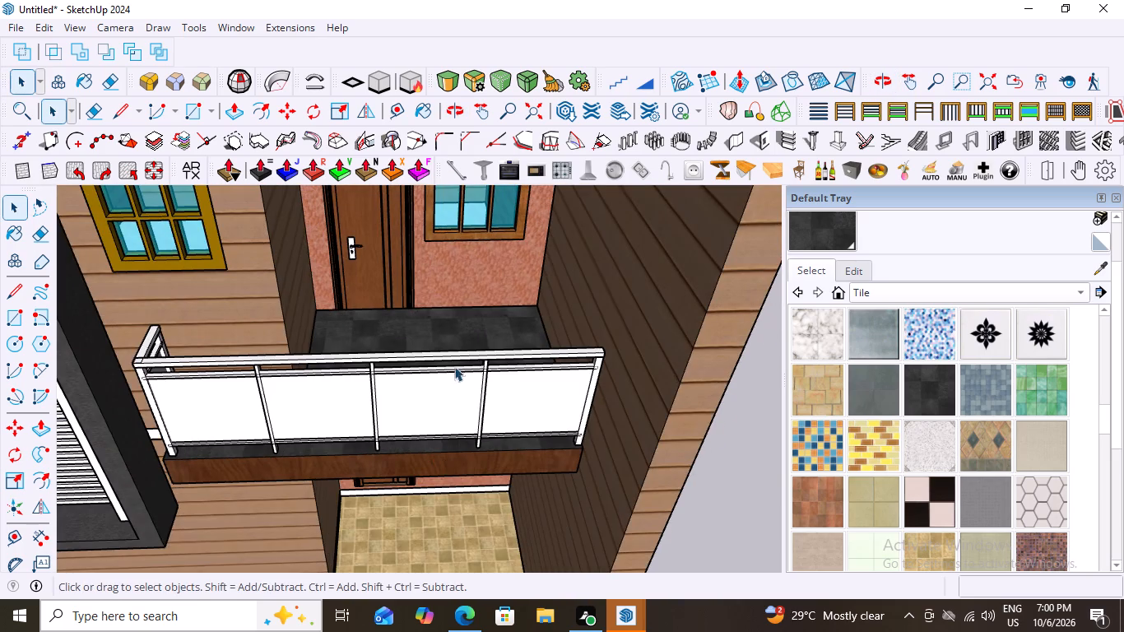
scroll(454, 366, up, 3)
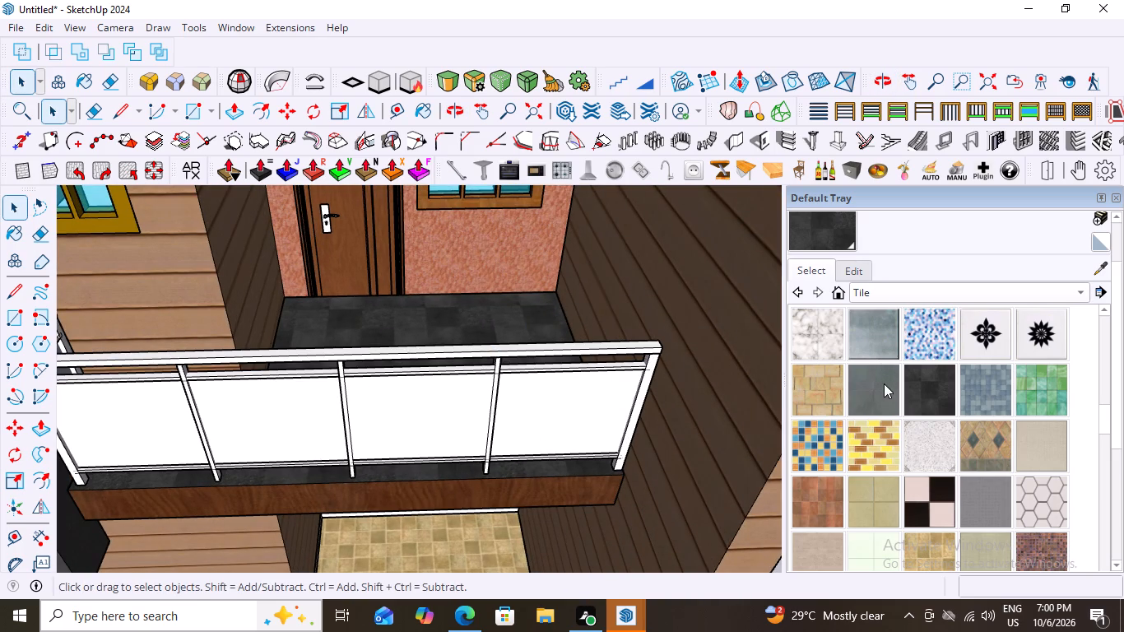
click(509, 311)
click(509, 311)
click(509, 311)
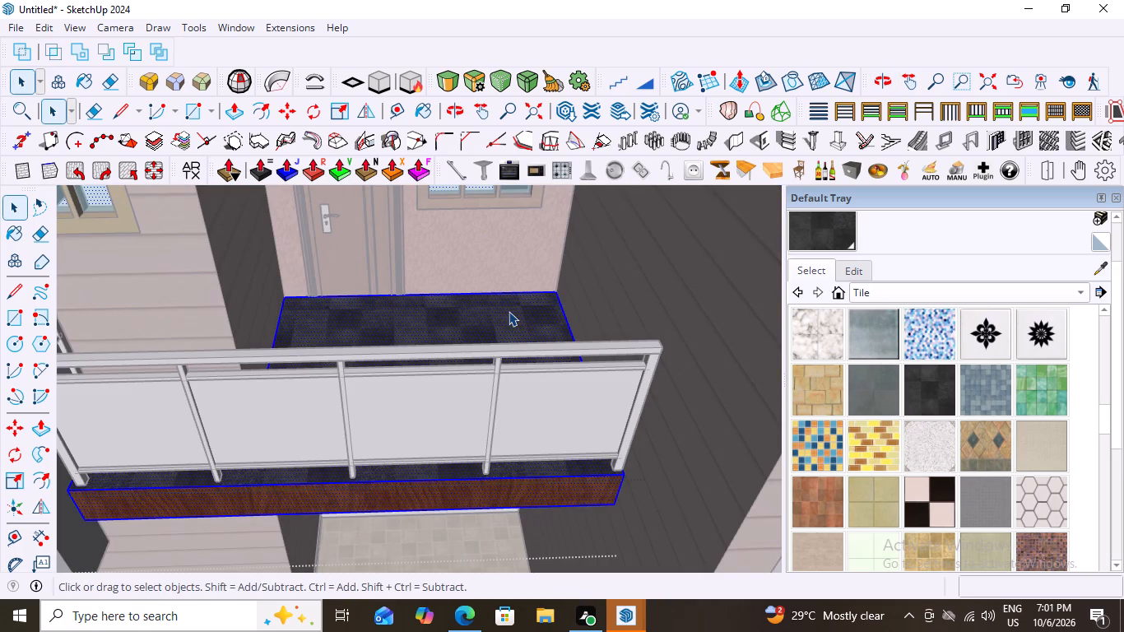
click(508, 310)
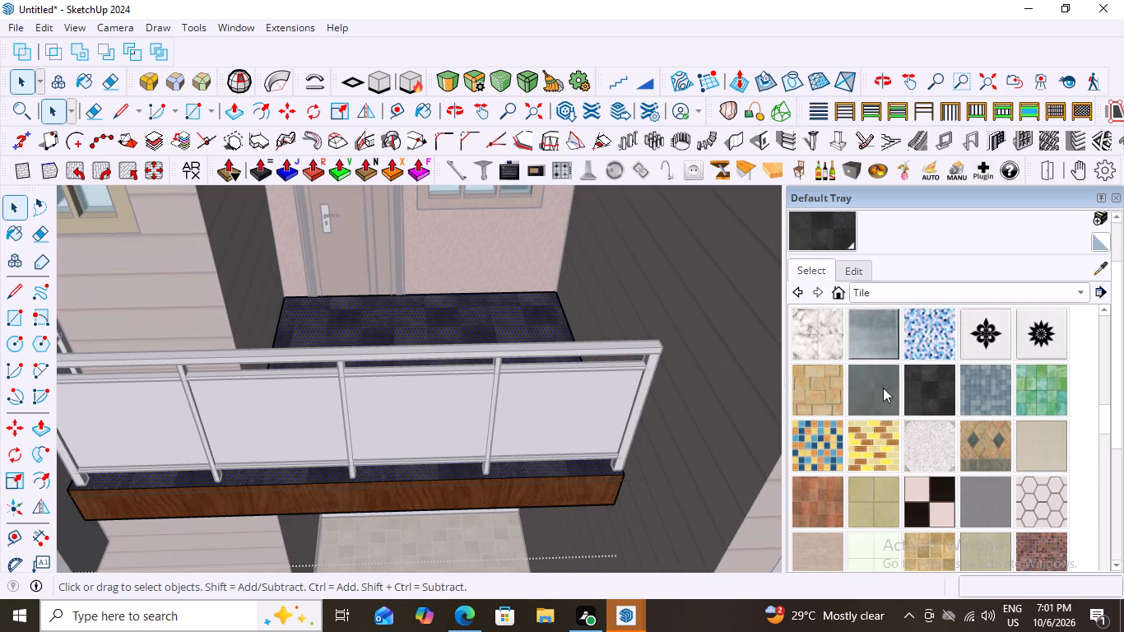
click(883, 388)
click(447, 302)
scroll(480, 326, up, 2)
scroll(483, 319, down, 5)
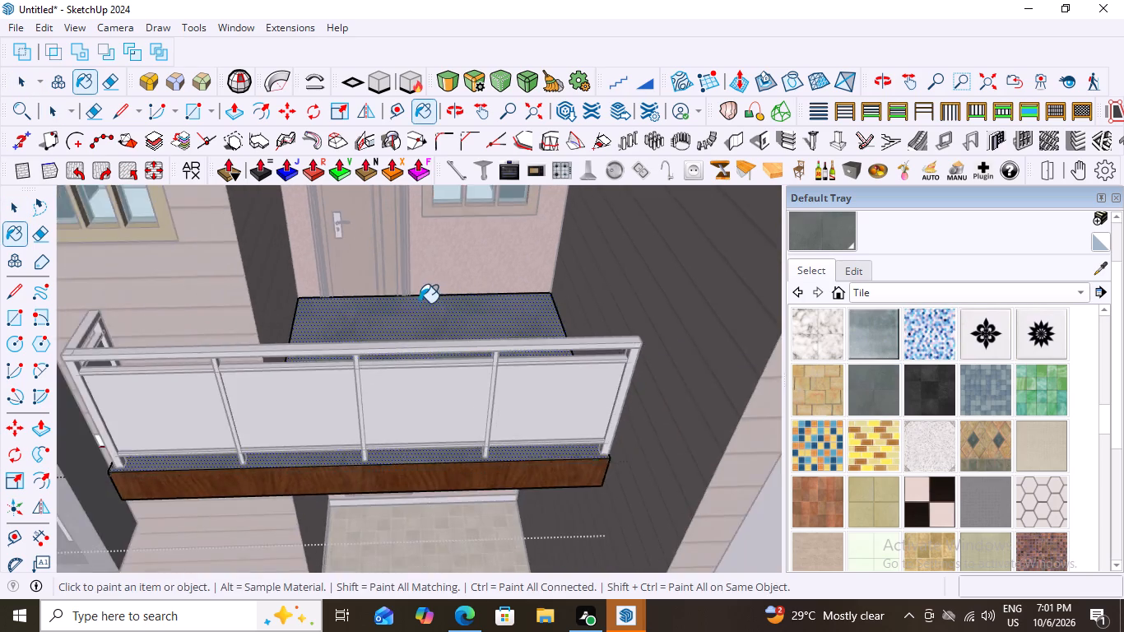
scroll(419, 303, down, 5)
key(space)
click(647, 285)
Examine the tiled balcony floor and the whole front facade from above and from the front.
middle_drag(391, 317, 400, 408)
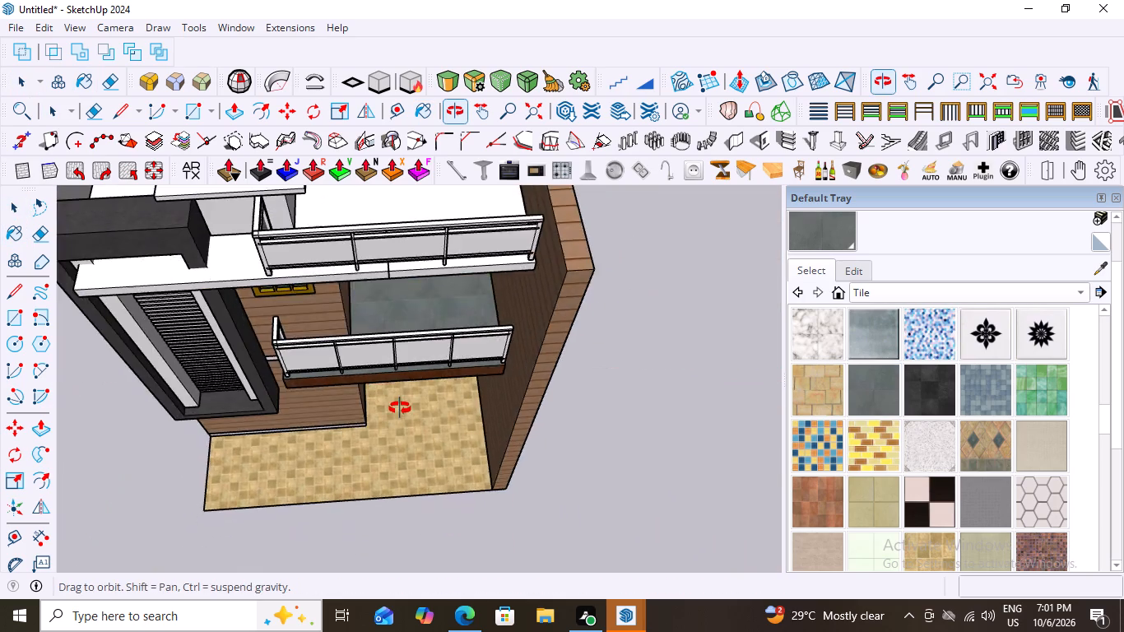
middle_drag(400, 408, 430, 320)
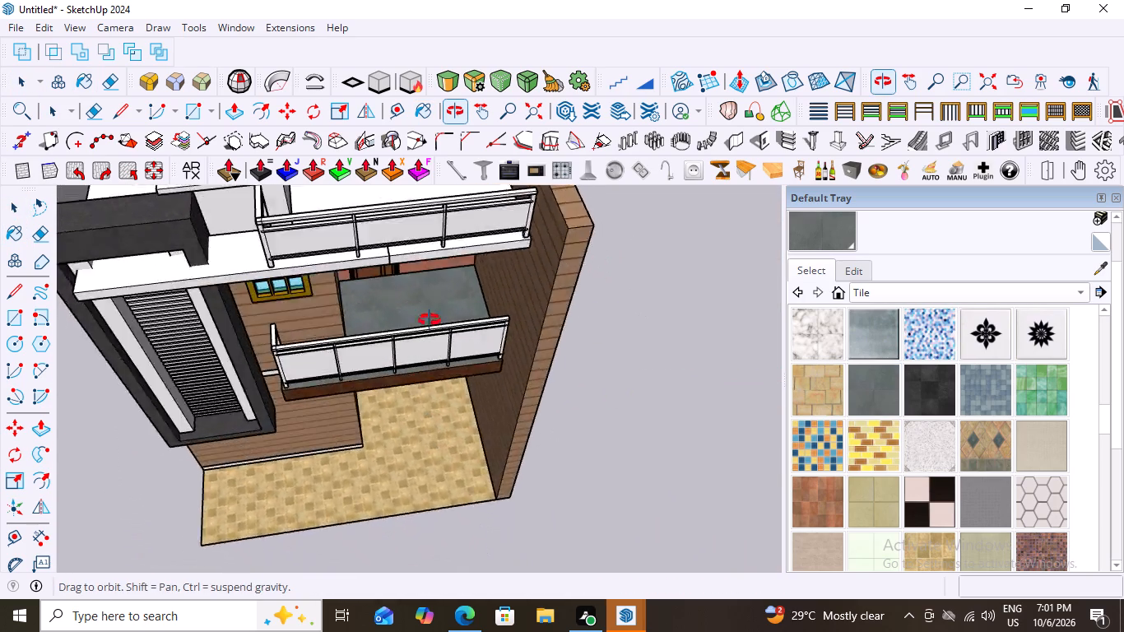
middle_drag(430, 320, 394, 165)
scroll(437, 275, down, 3)
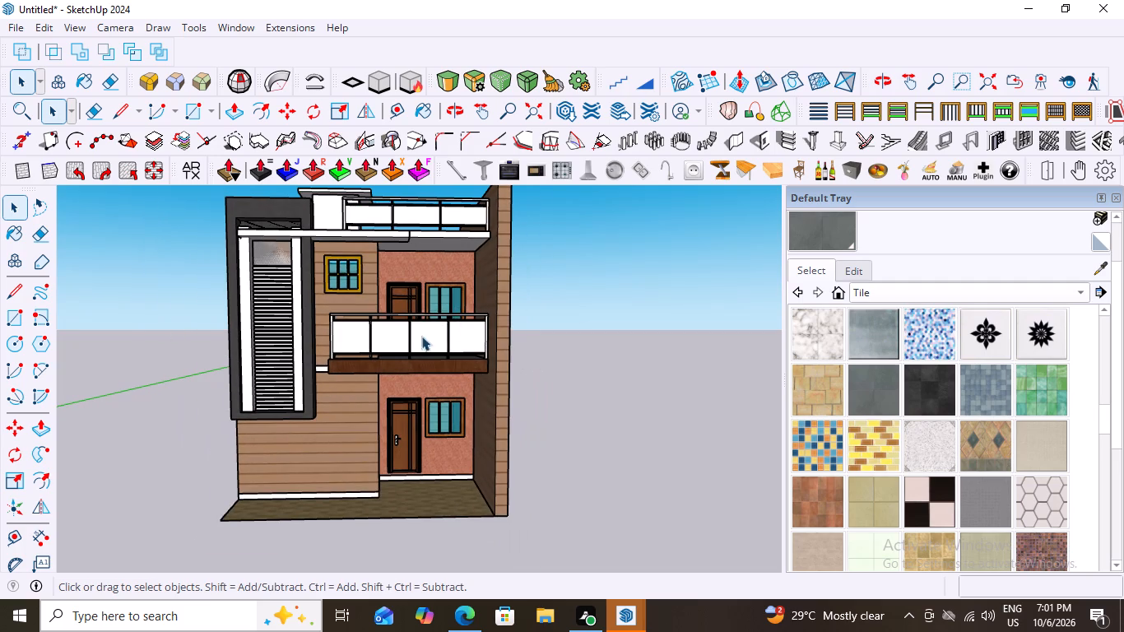
scroll(398, 244, up, 3)
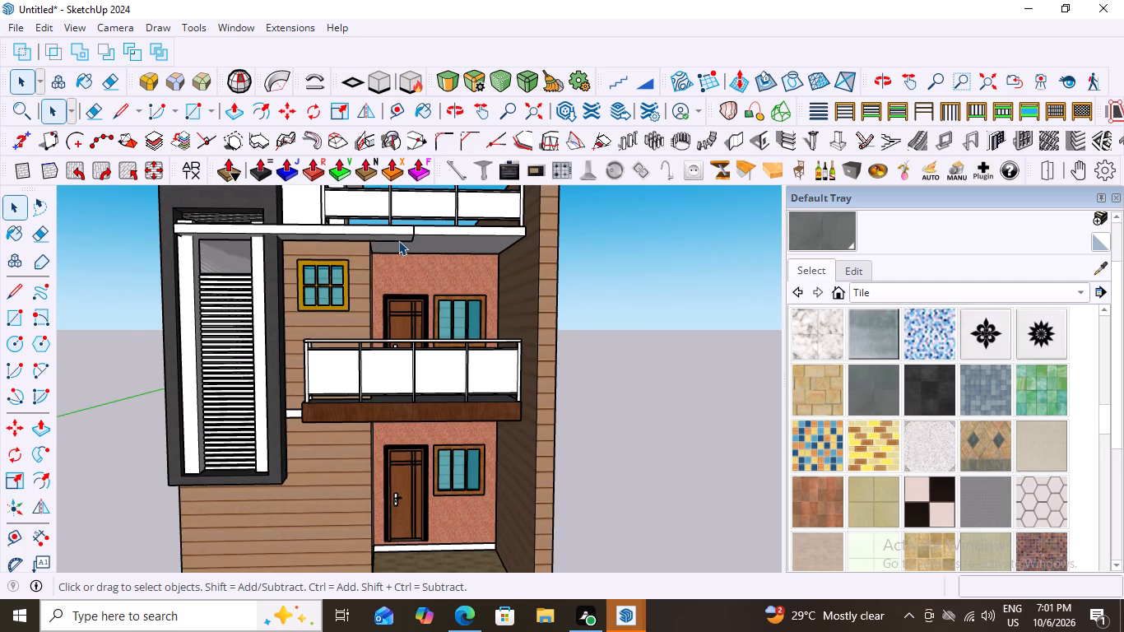
scroll(401, 254, down, 2)
scroll(436, 241, up, 5)
middle_drag(470, 286, 405, 410)
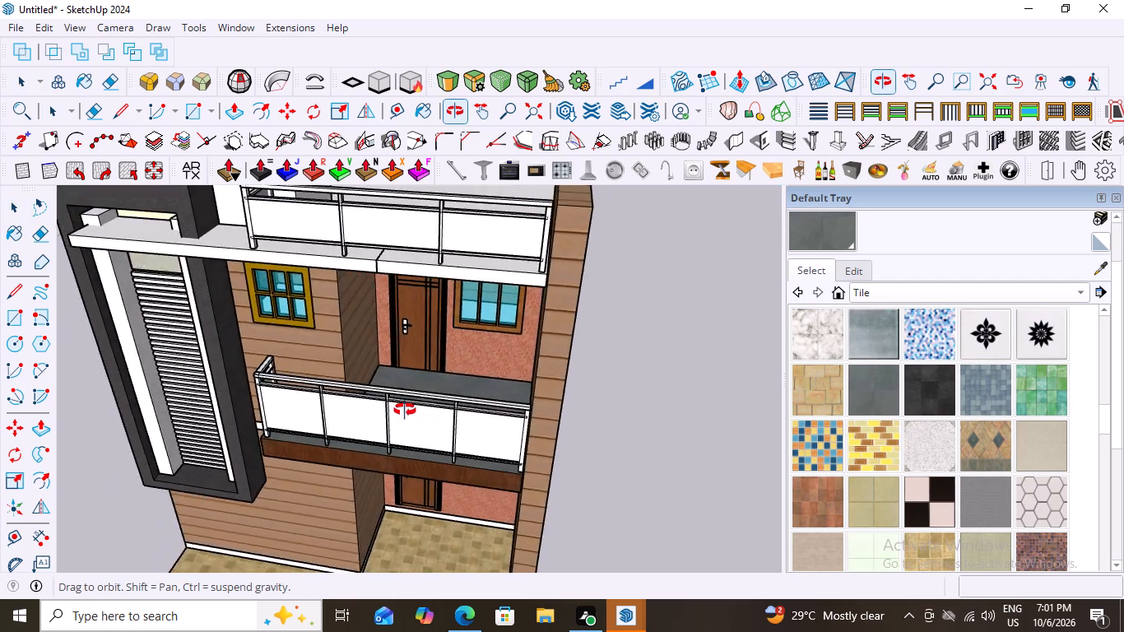
middle_drag(405, 410, 466, 346)
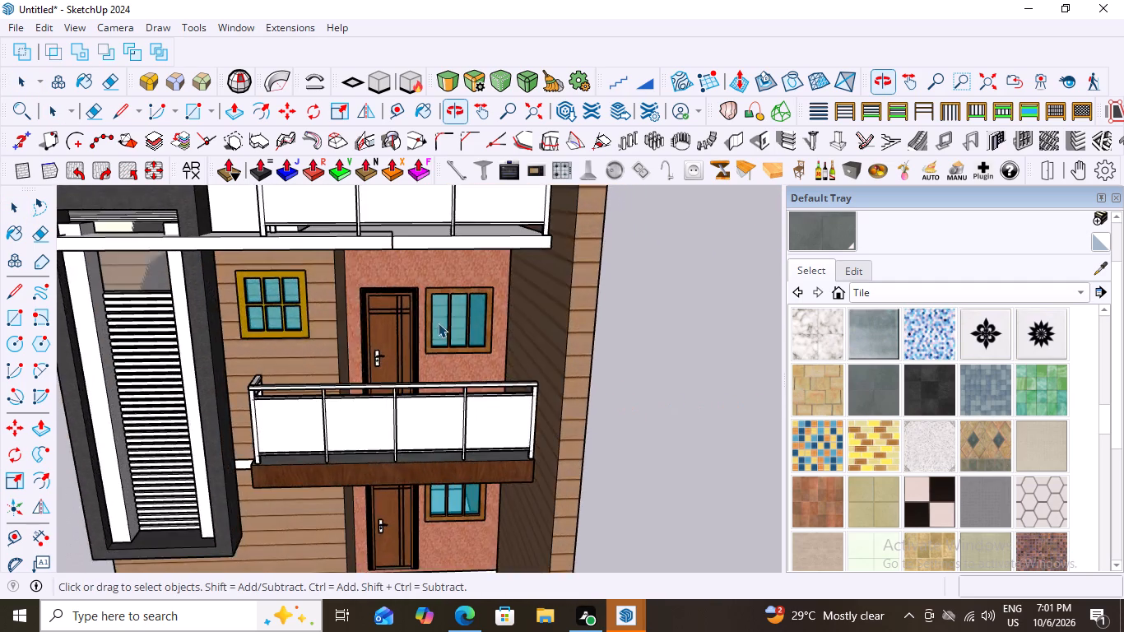
Examine the whole house from below, the front and above, including the rooftop structures.
scroll(438, 323, down, 9)
middle_drag(406, 372, 537, 250)
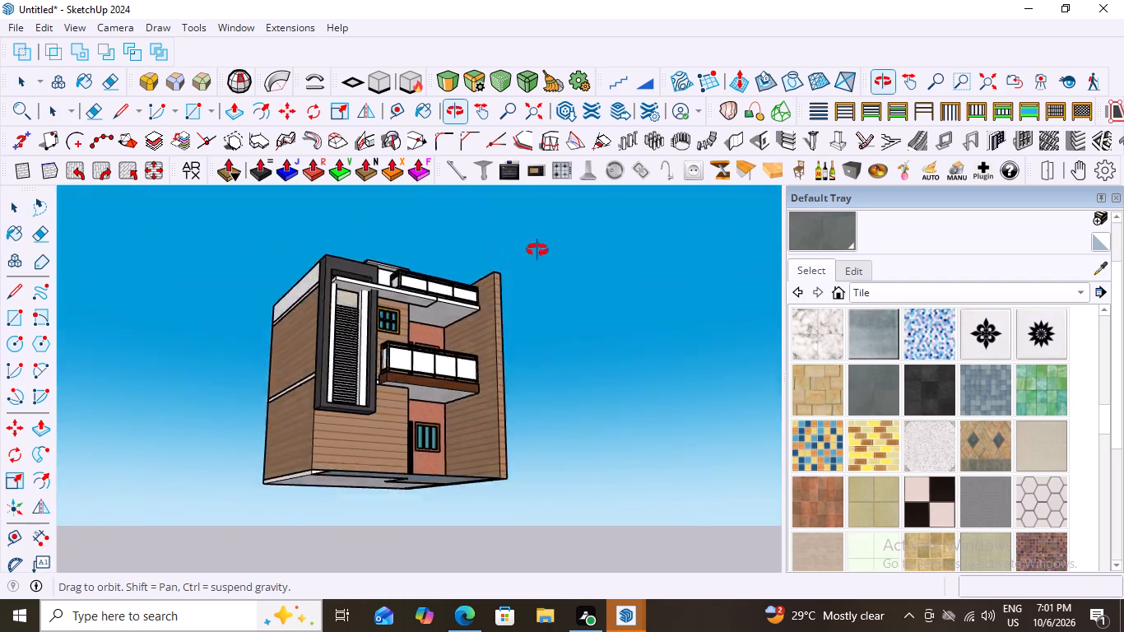
middle_drag(537, 250, 447, 339)
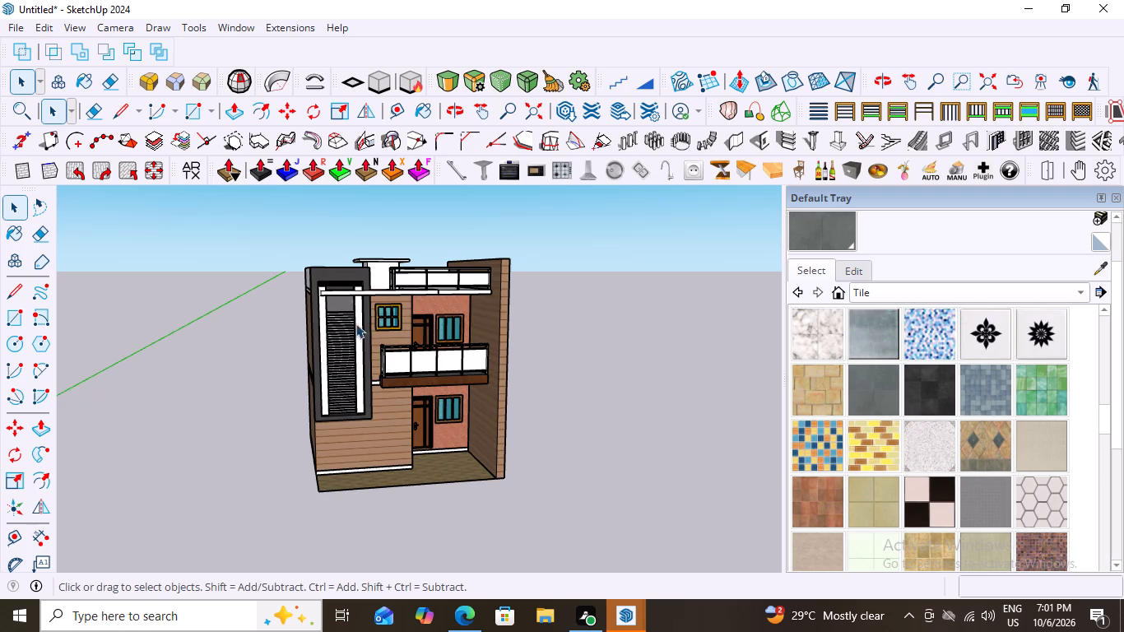
scroll(453, 355, down, 1)
scroll(471, 353, up, 2)
middle_drag(420, 345, 379, 343)
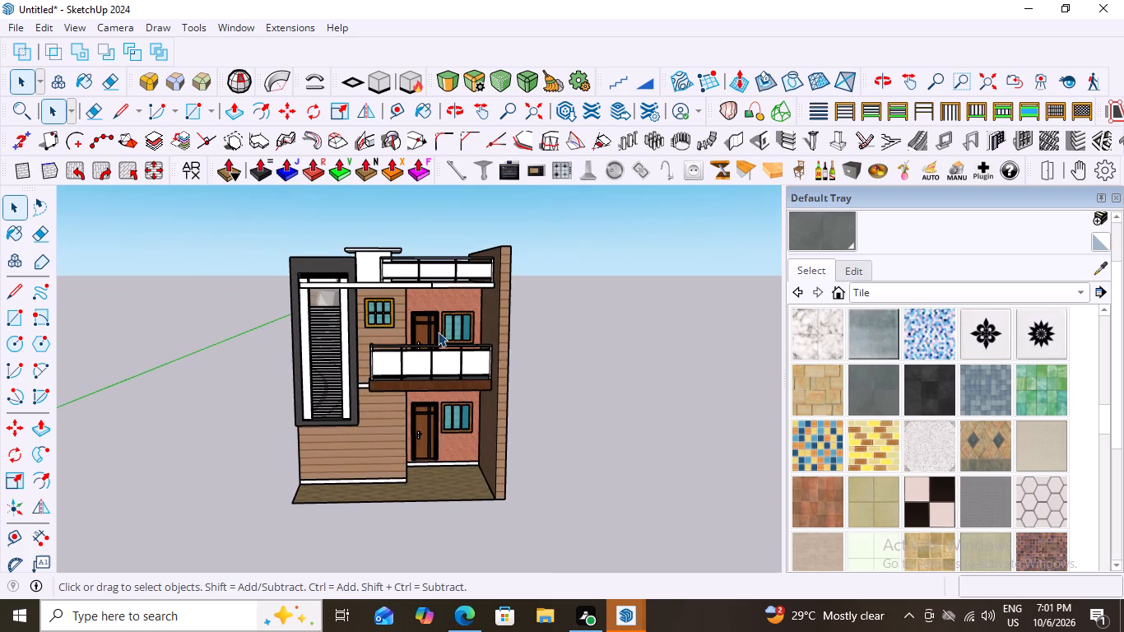
middle_drag(550, 324, 477, 325)
middle_drag(477, 325, 545, 341)
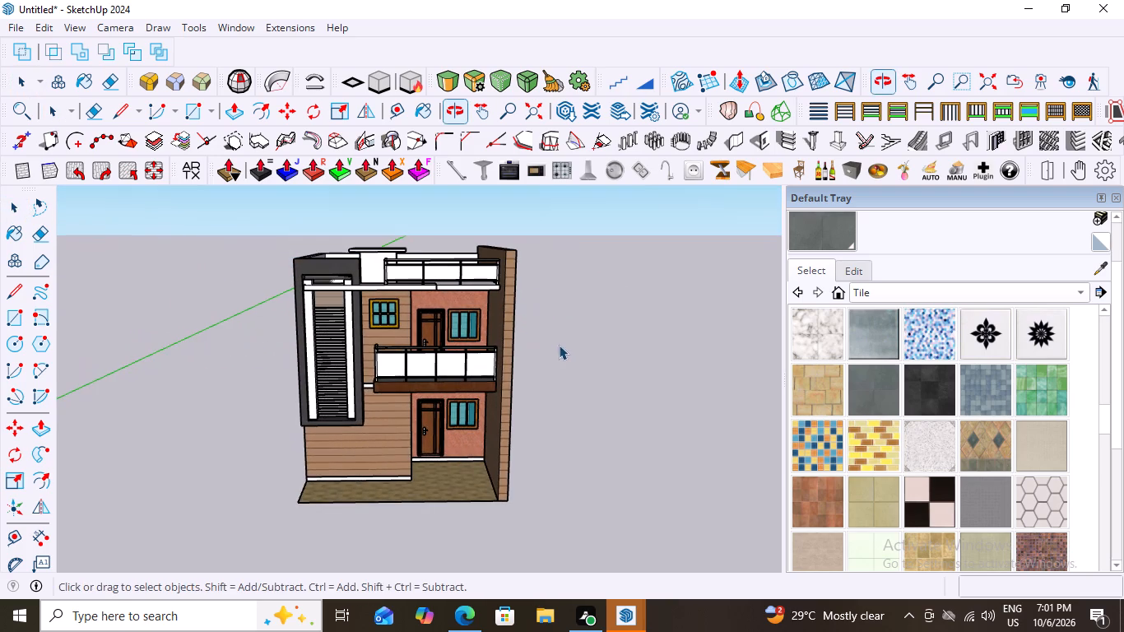
scroll(369, 246, up, 8)
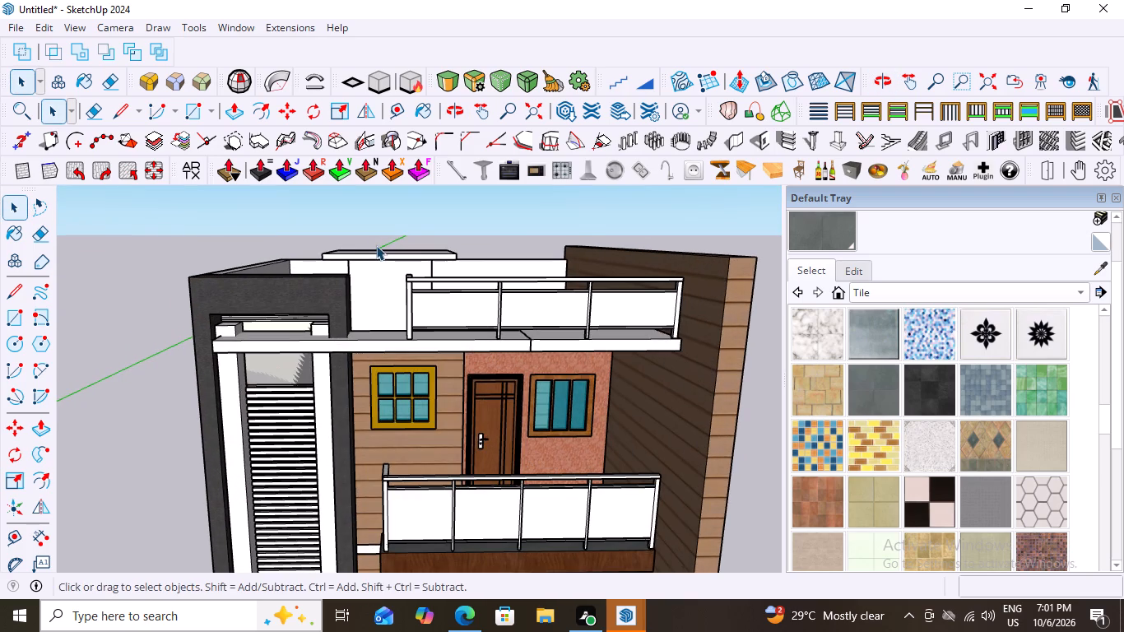
scroll(378, 245, up, 2)
scroll(378, 245, down, 7)
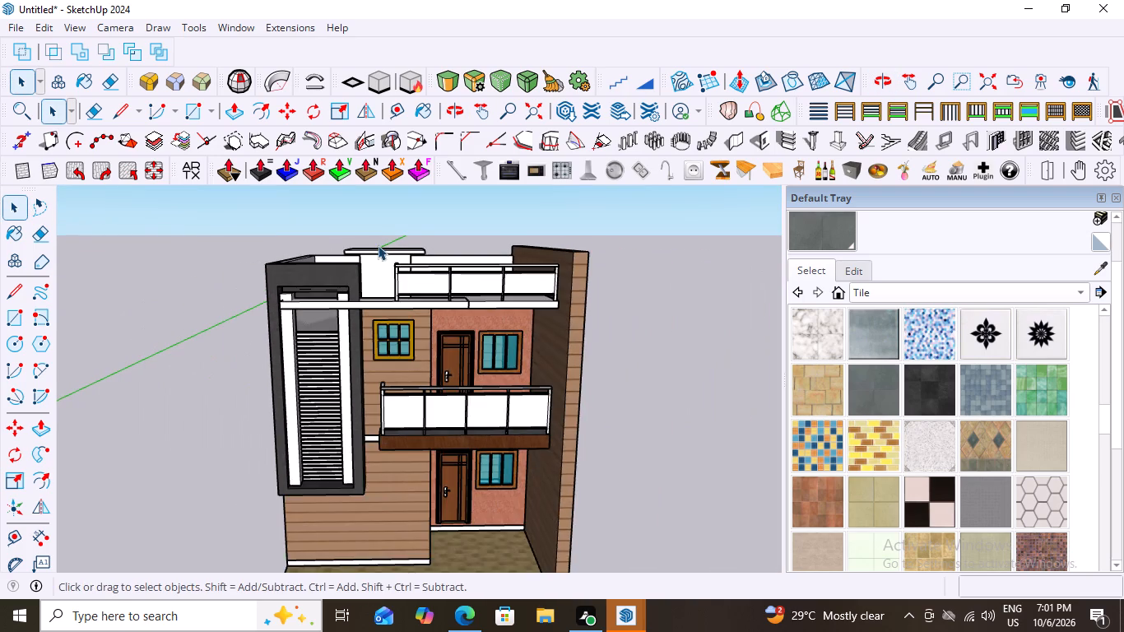
scroll(378, 245, down, 5)
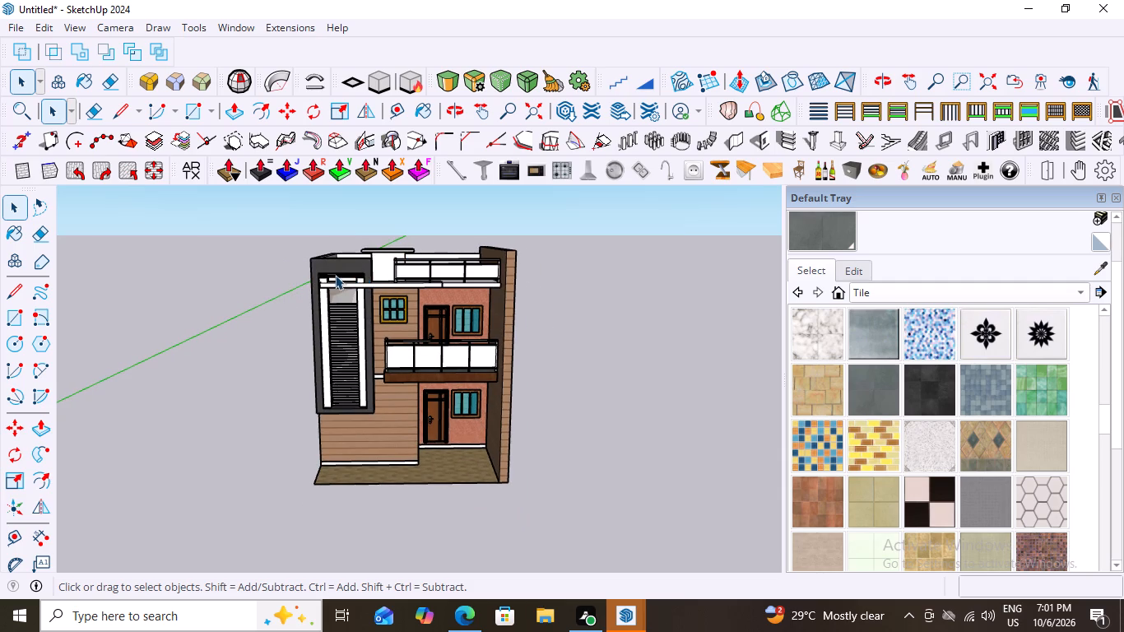
scroll(329, 263, up, 4)
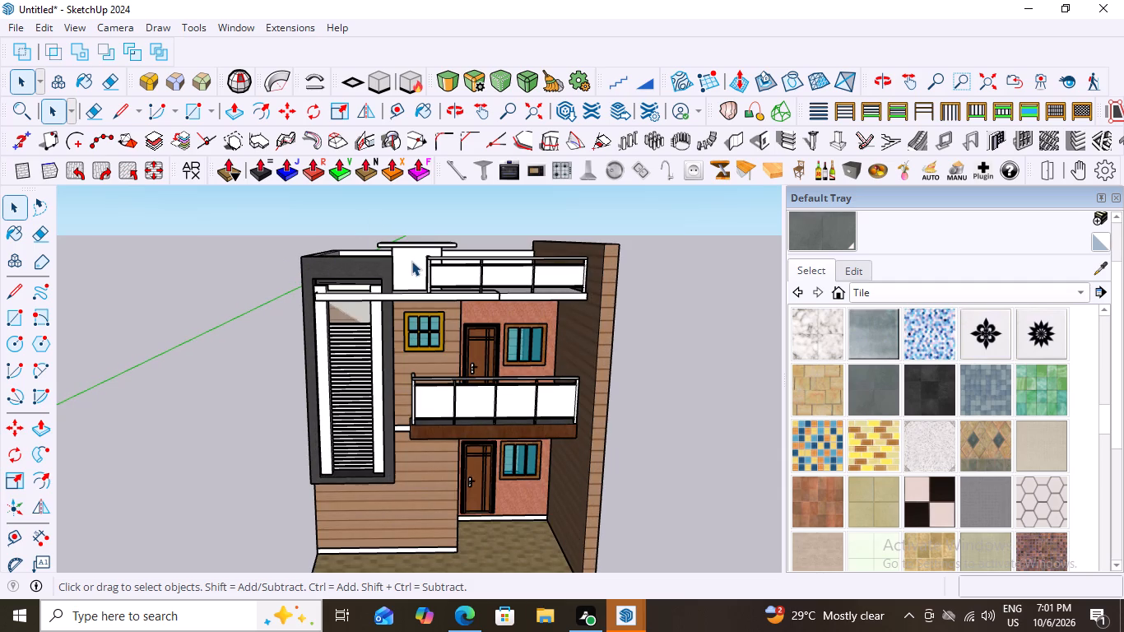
Open the small rooftop room's group, paint its front and side wall faces with the model's brown horizontal siding, and exit the group.
click(411, 254)
scroll(411, 256, up, 3)
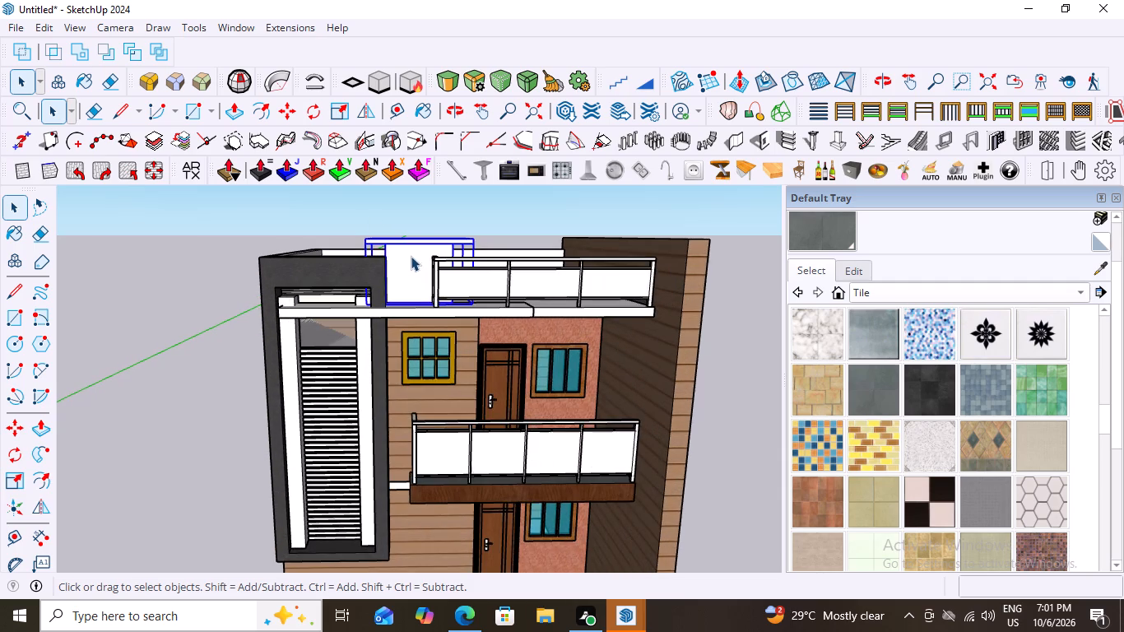
click(411, 256)
click(411, 256)
scroll(405, 258, up, 4)
click(409, 256)
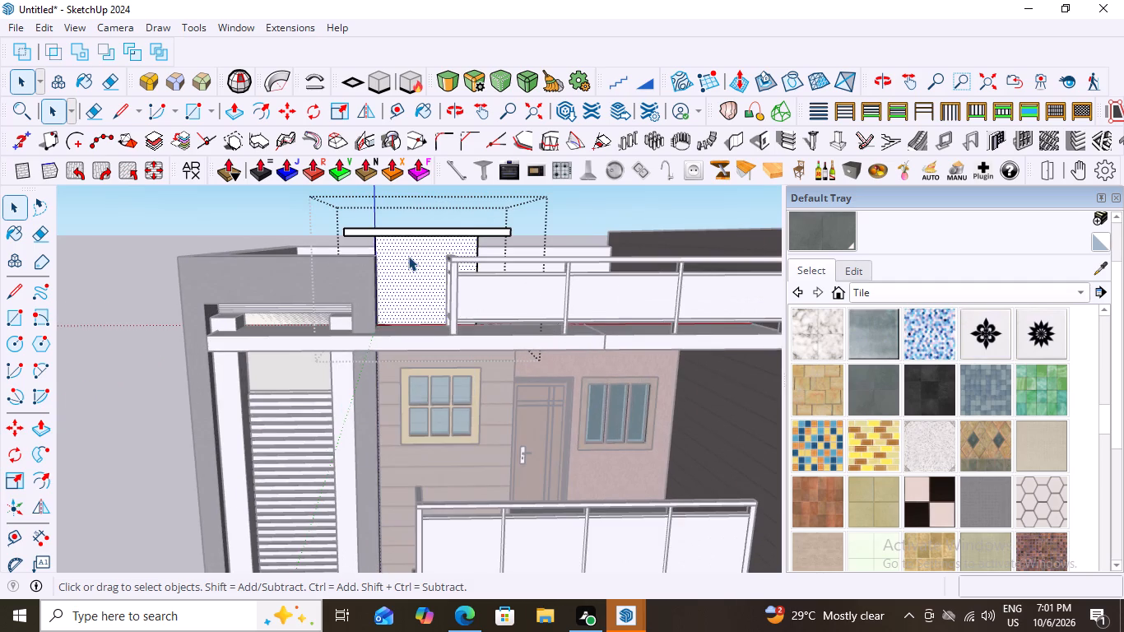
scroll(408, 256, up, 3)
scroll(413, 249, down, 3)
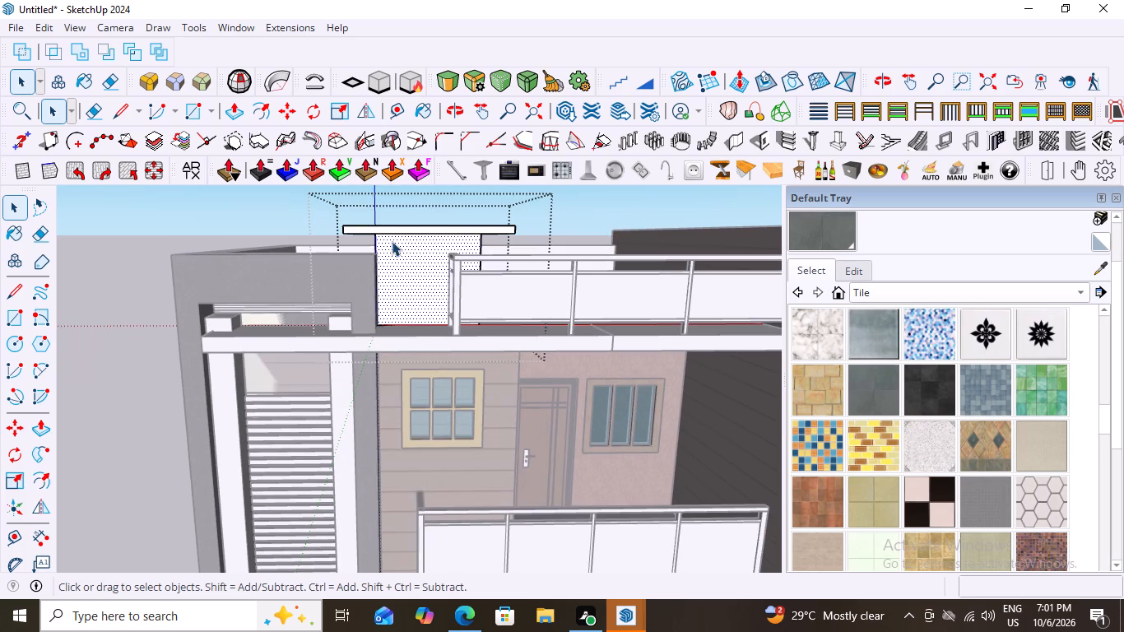
double_click(392, 241)
scroll(406, 248, up, 2)
middle_drag(437, 251, 319, 285)
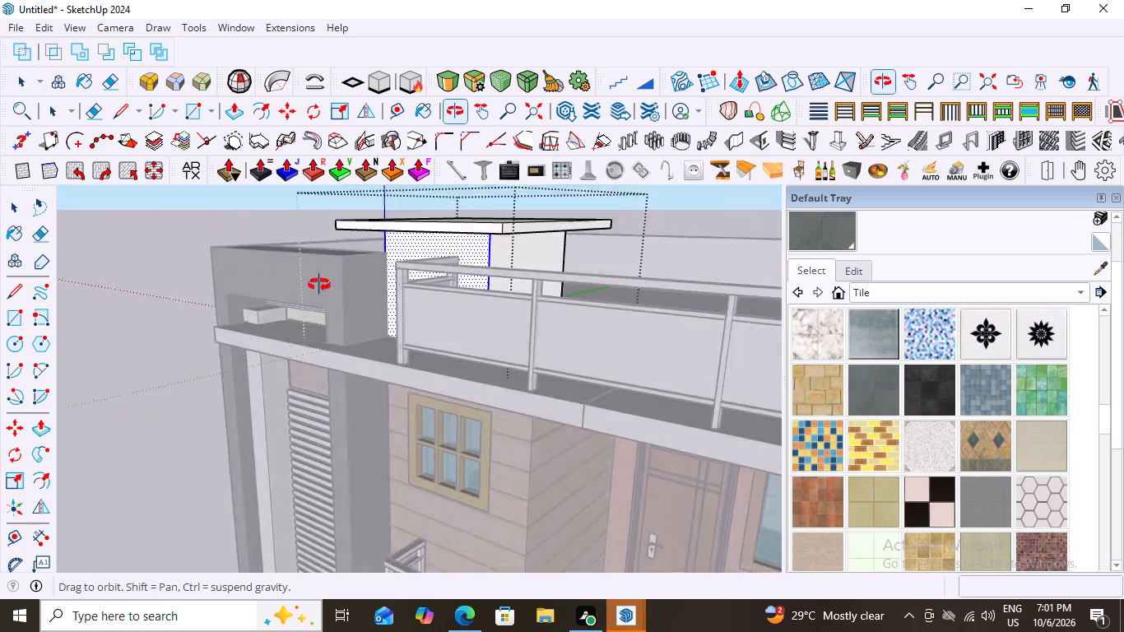
middle_drag(319, 285, 394, 297)
middle_drag(490, 264, 335, 267)
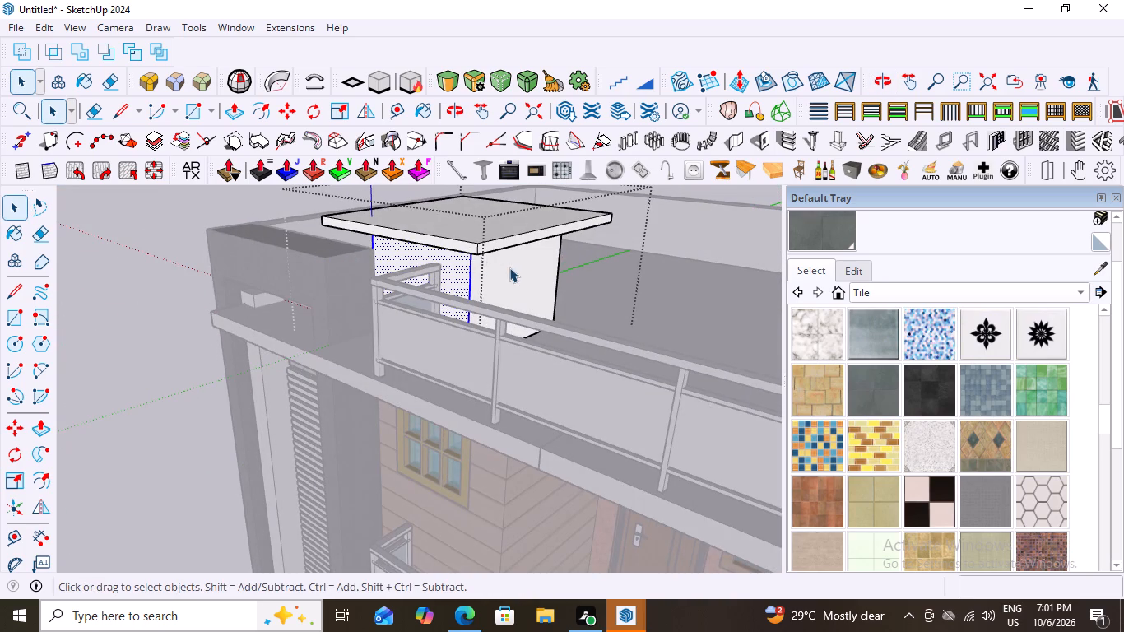
click(509, 267)
triple_click(509, 267)
scroll(593, 240, down, 4)
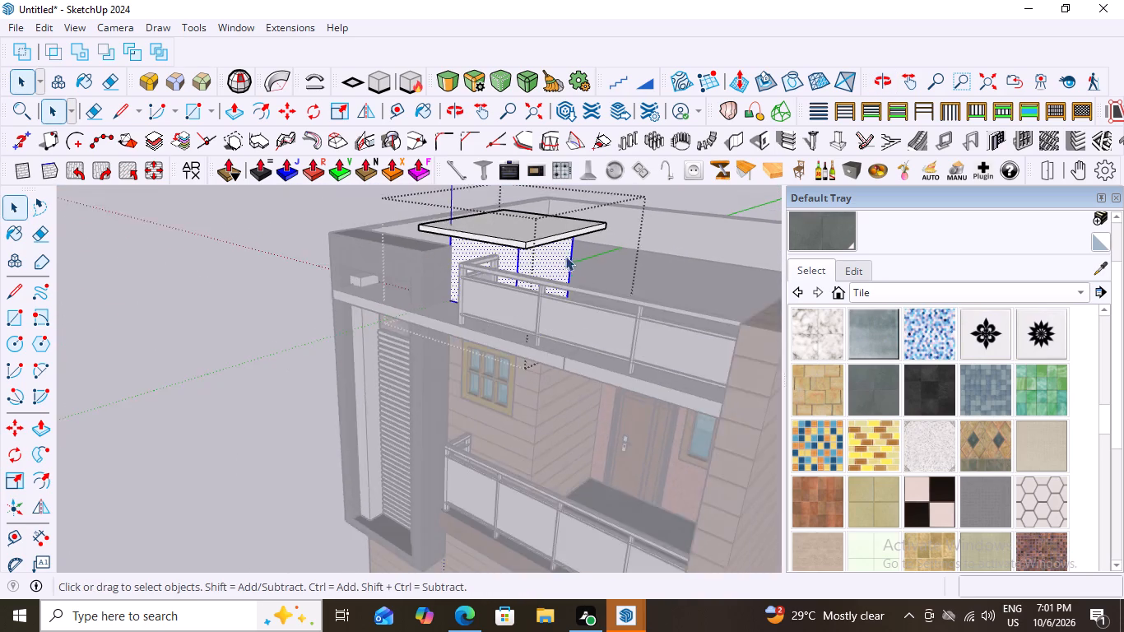
scroll(565, 256, down, 1)
middle_drag(553, 258, 628, 268)
scroll(560, 263, up, 2)
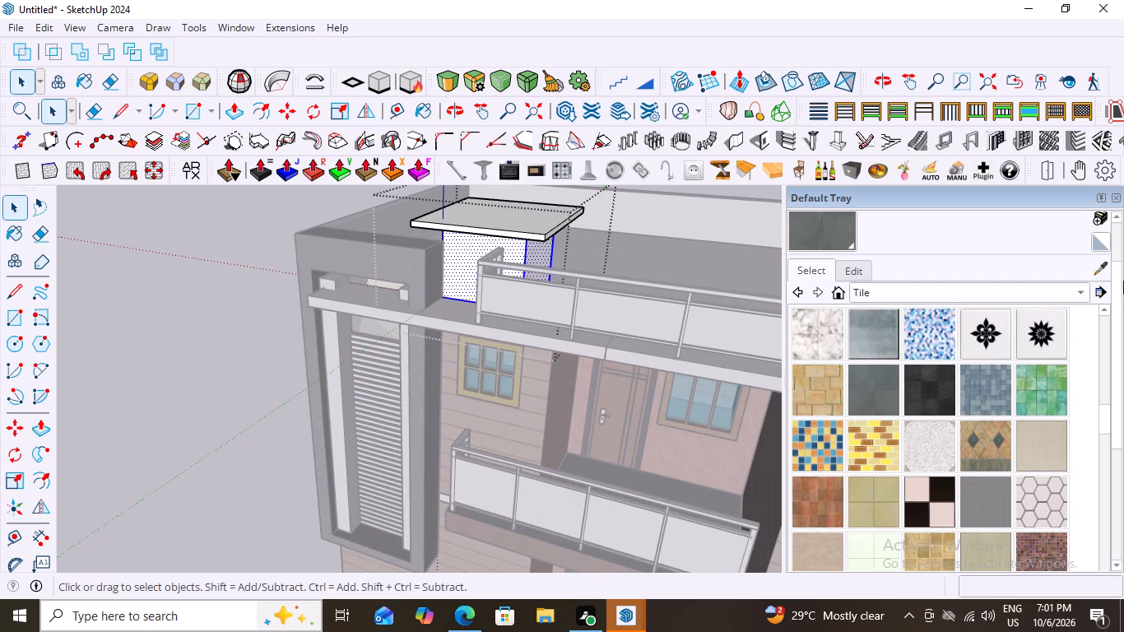
click(803, 290)
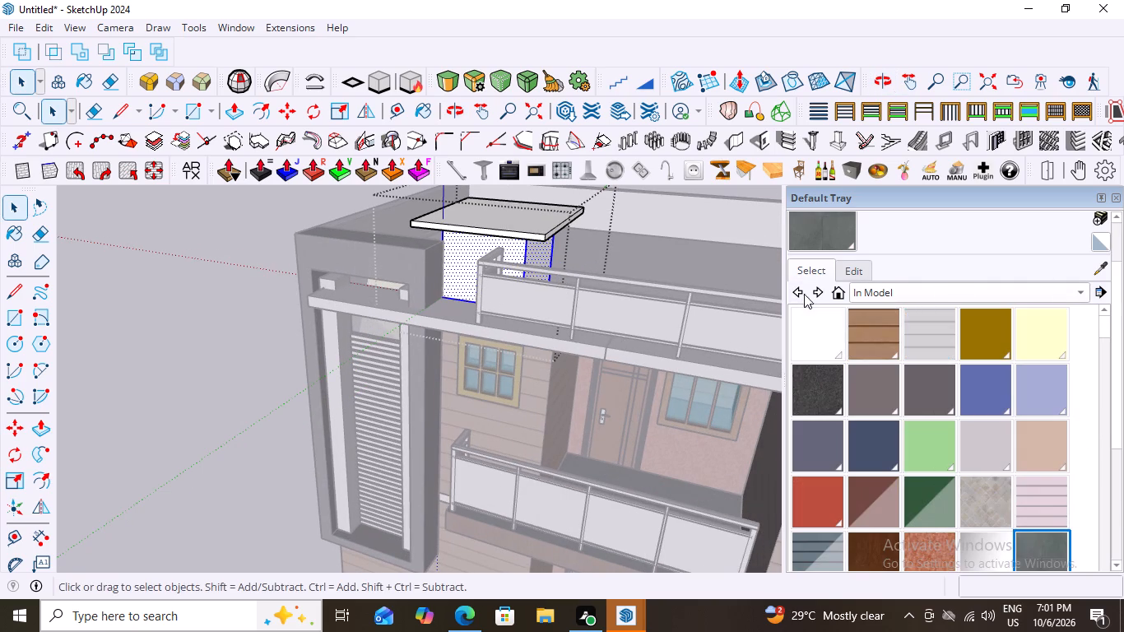
click(880, 328)
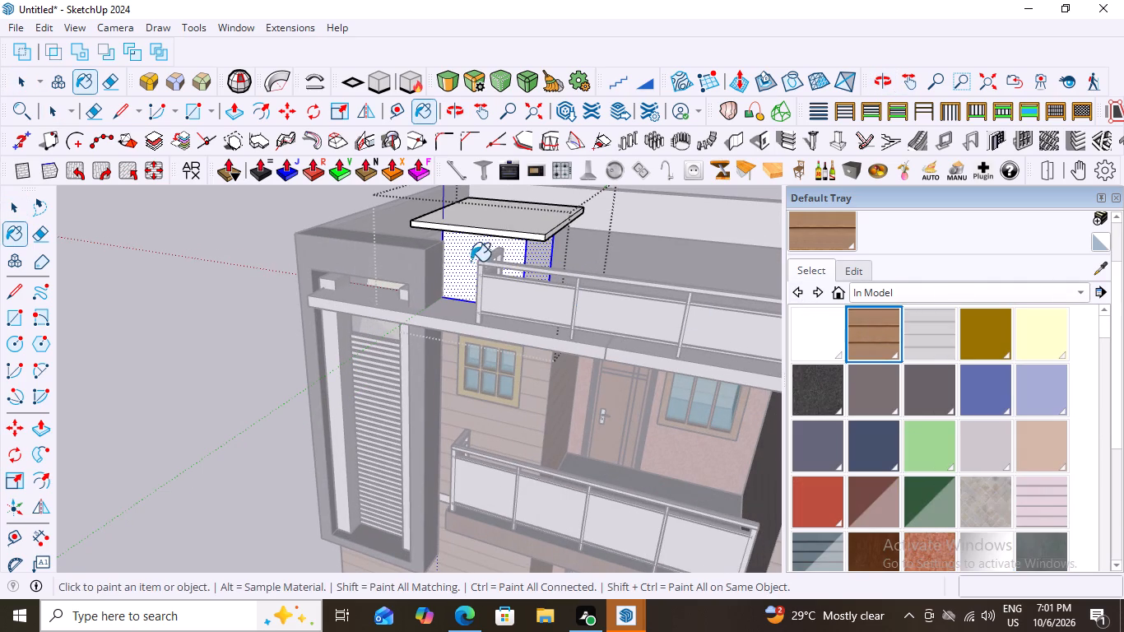
click(470, 261)
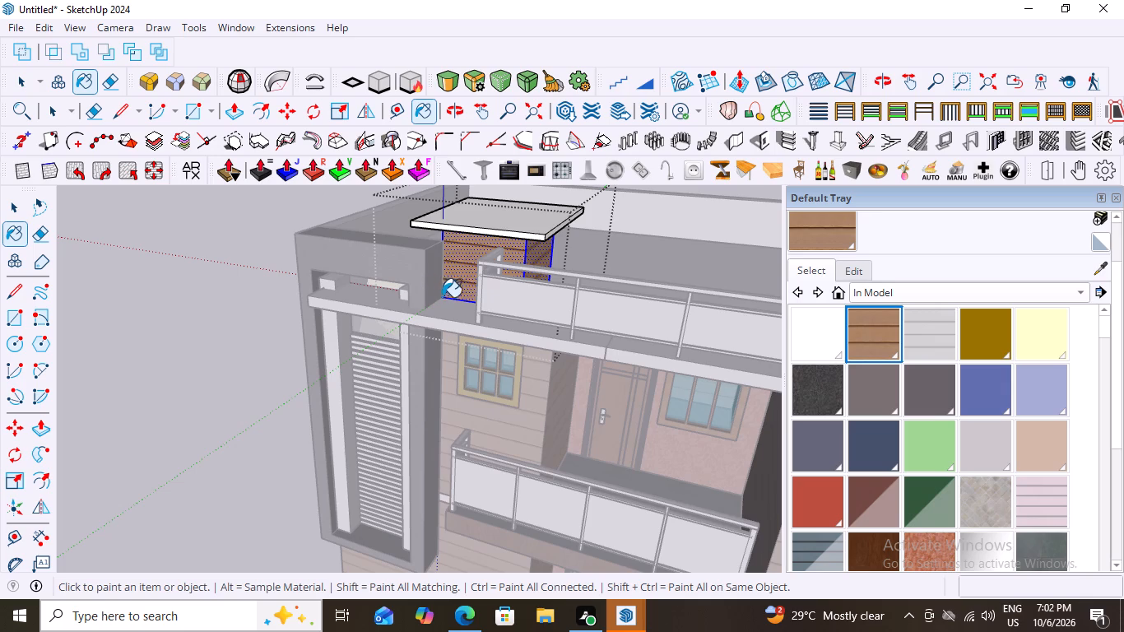
scroll(467, 297, down, 7)
key(space)
click(727, 291)
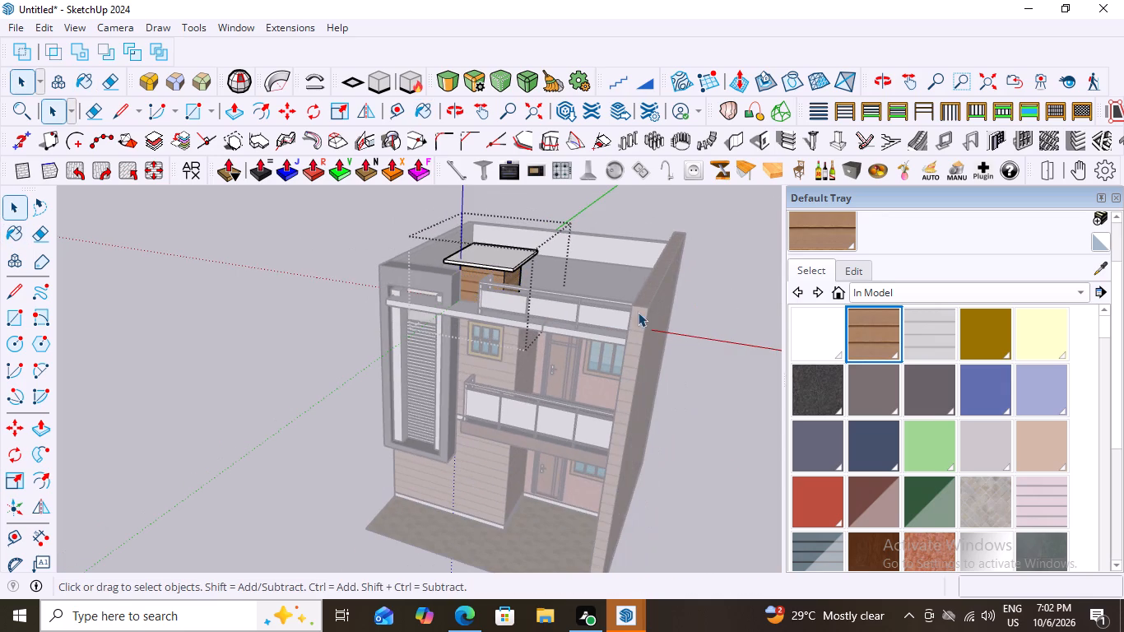
click(750, 258)
click(745, 261)
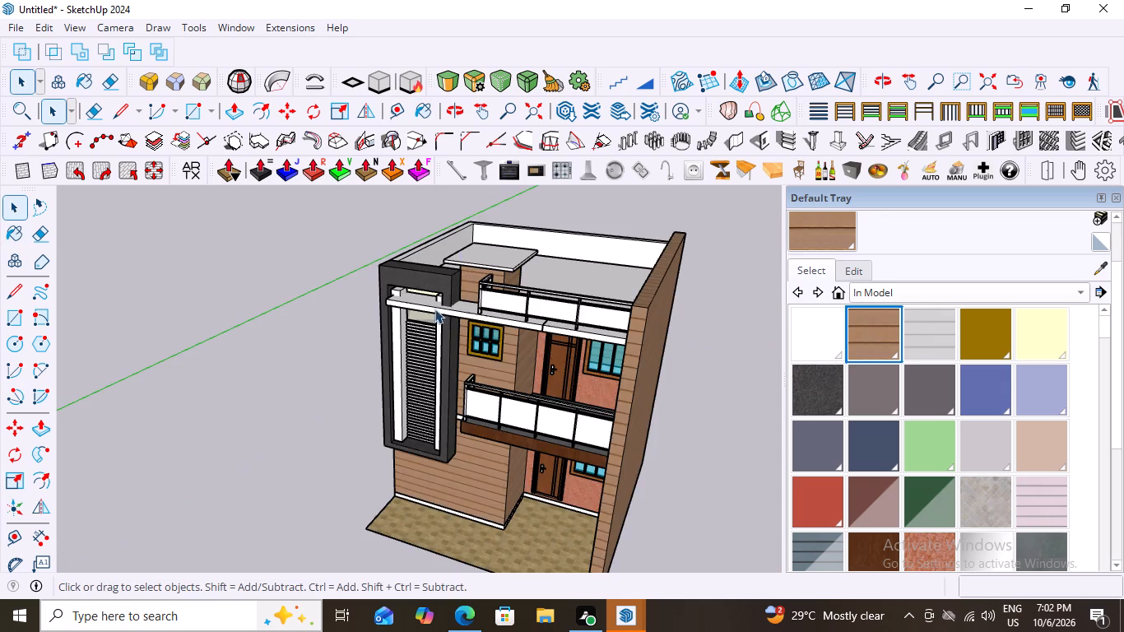
Open the rooftop room's group, paint its flat roof slab with the yellow-beige material from the Stone collection, and exit the group.
middle_drag(546, 298, 609, 224)
scroll(457, 262, up, 3)
middle_drag(499, 262, 564, 386)
scroll(504, 273, up, 3)
click(499, 254)
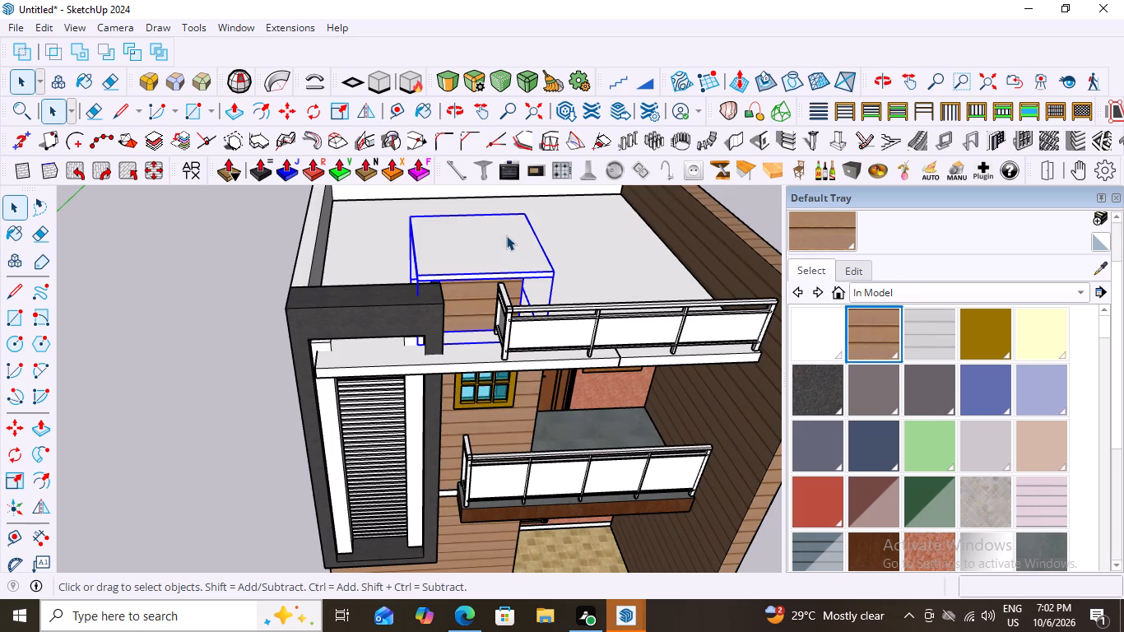
double_click(506, 235)
scroll(495, 245, up, 2)
click(495, 245)
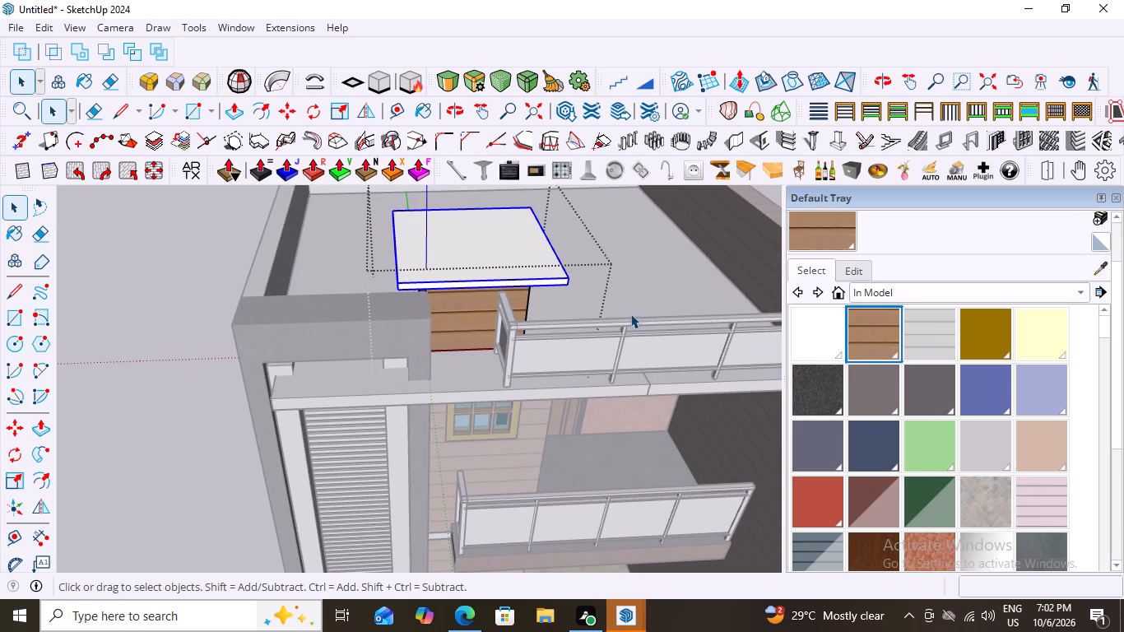
click(1078, 291)
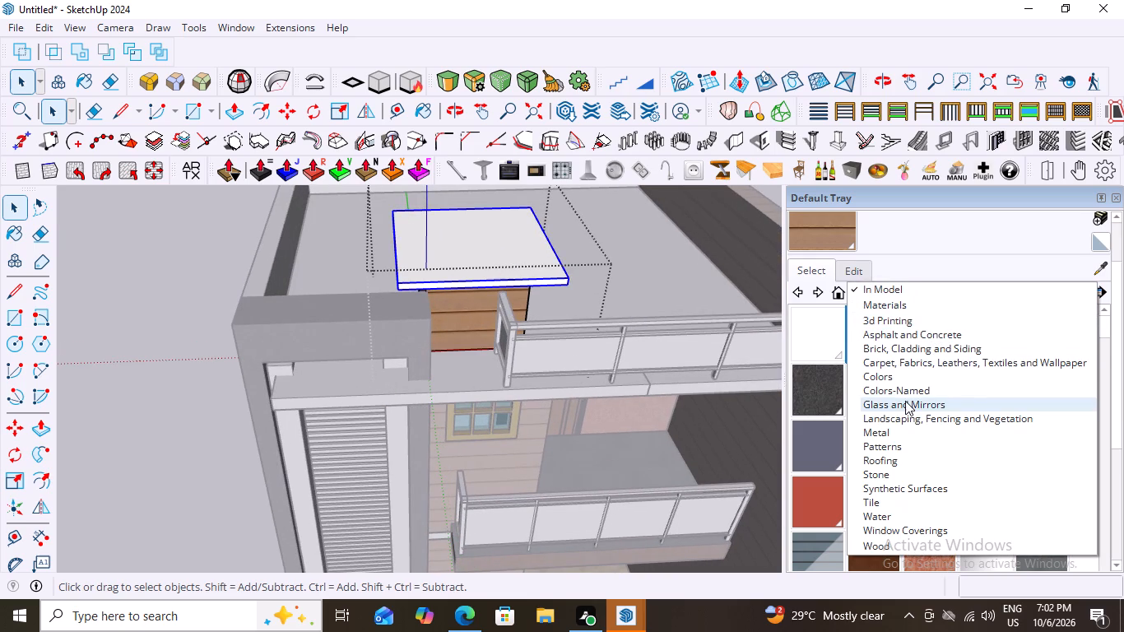
click(885, 471)
click(829, 384)
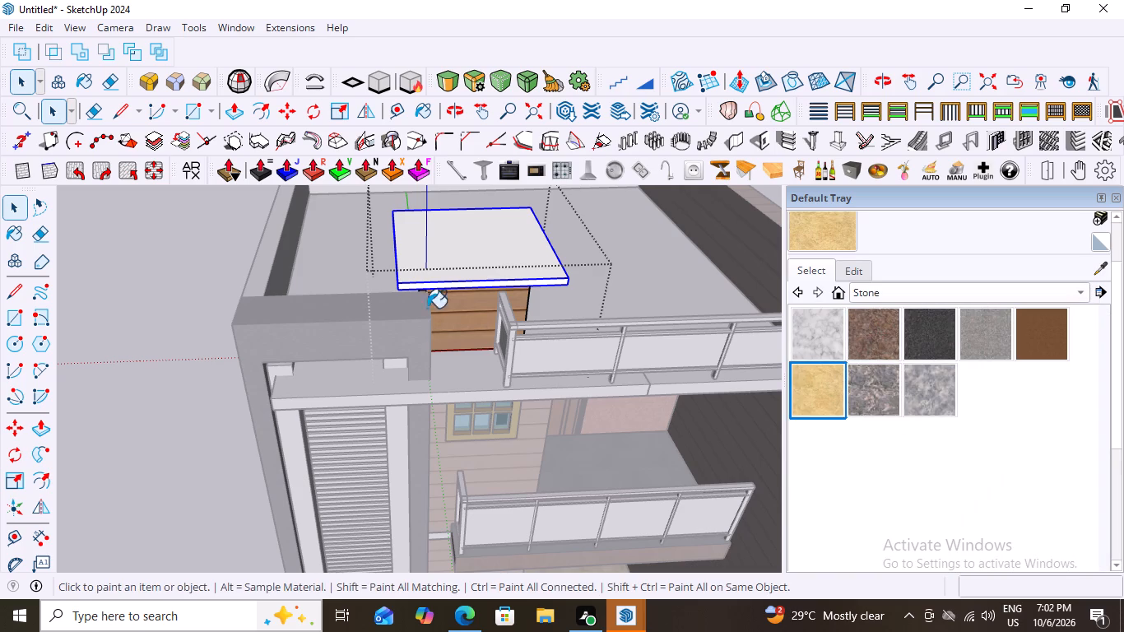
click(460, 228)
scroll(444, 286, down, 8)
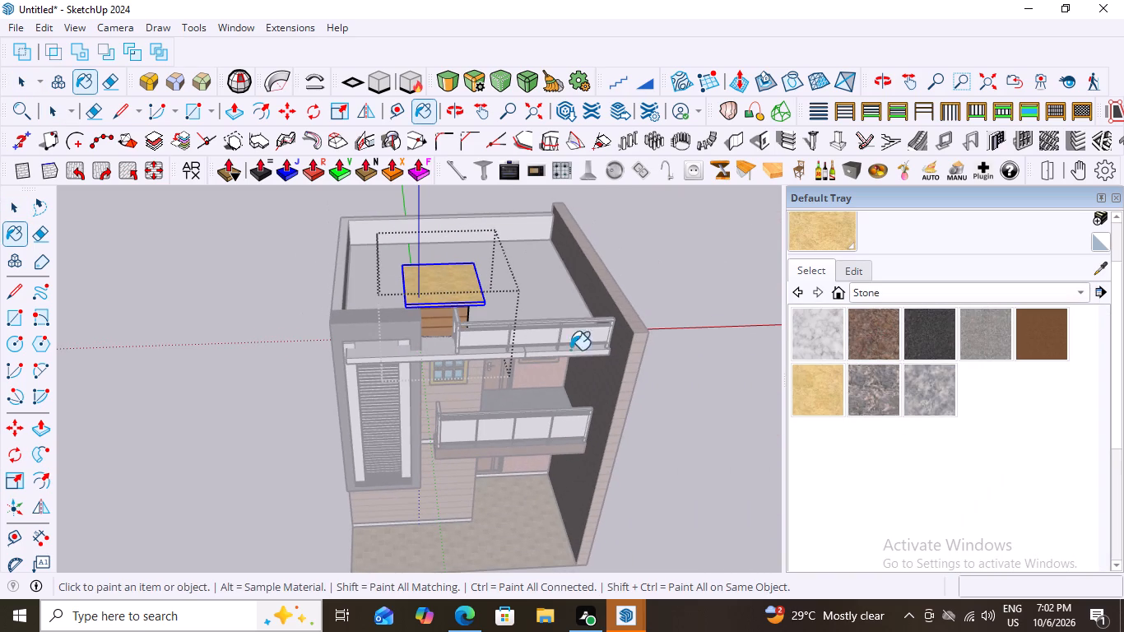
key(space)
click(694, 248)
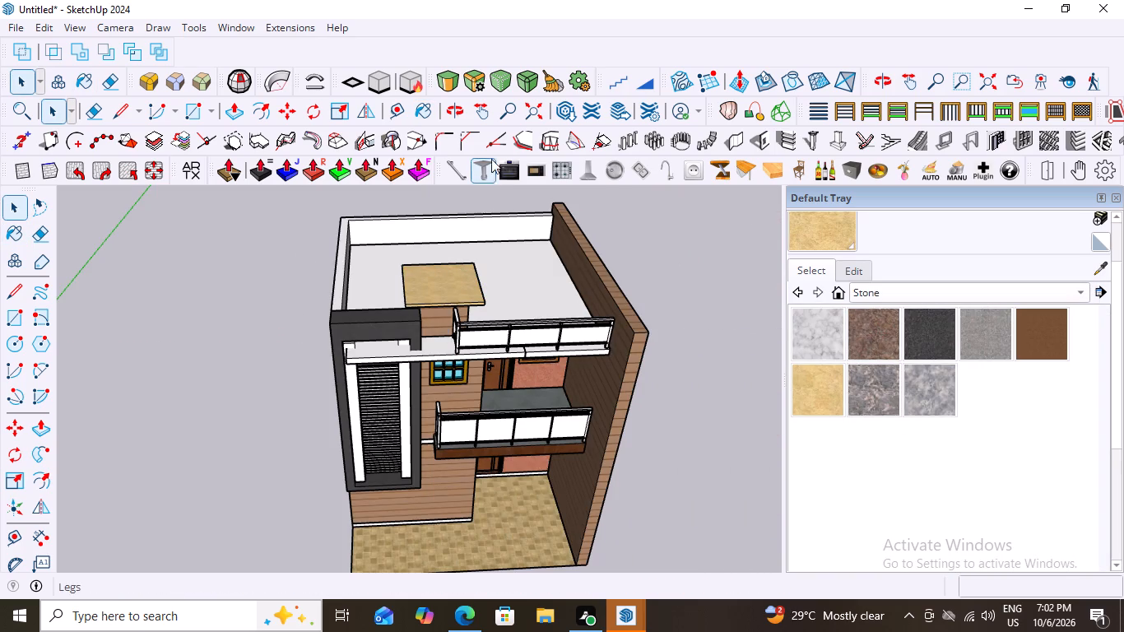
Examine the whole front facade and the white louvred panel inside the dark grey frame up close.
scroll(516, 335, down, 2)
middle_drag(537, 310, 520, 207)
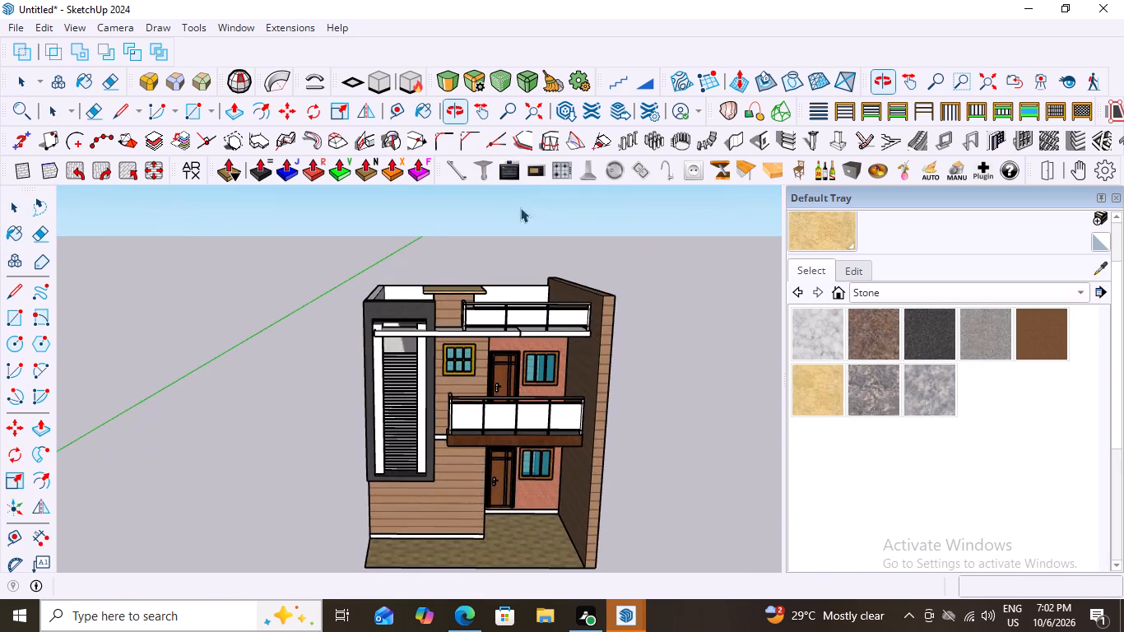
scroll(453, 287, up, 3)
scroll(430, 250, down, 5)
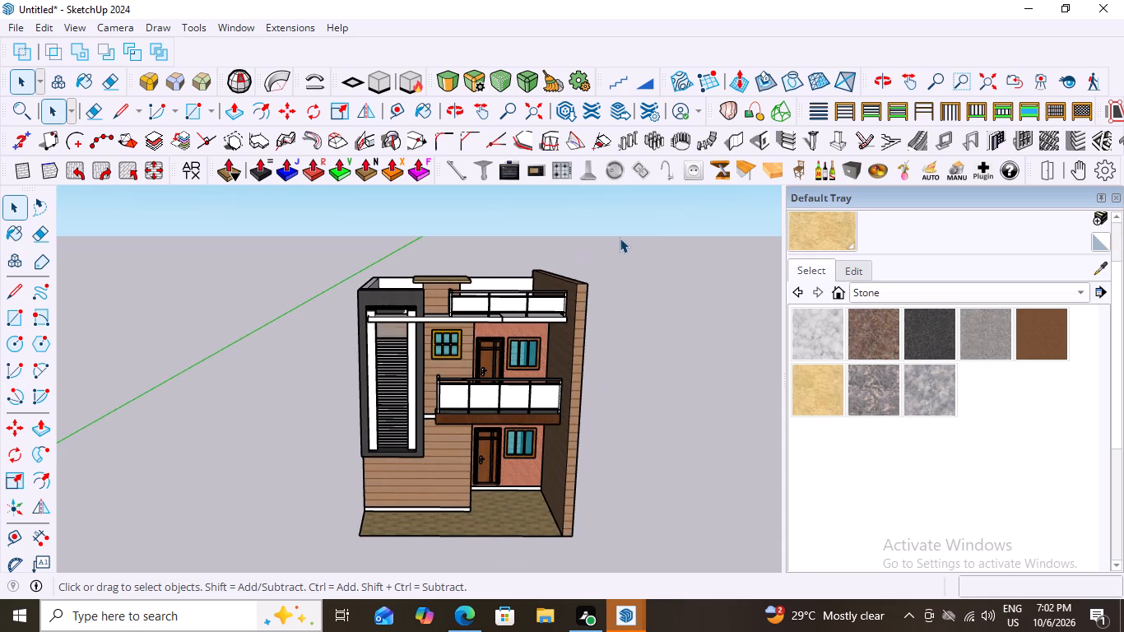
click(620, 238)
scroll(639, 359, down, 2)
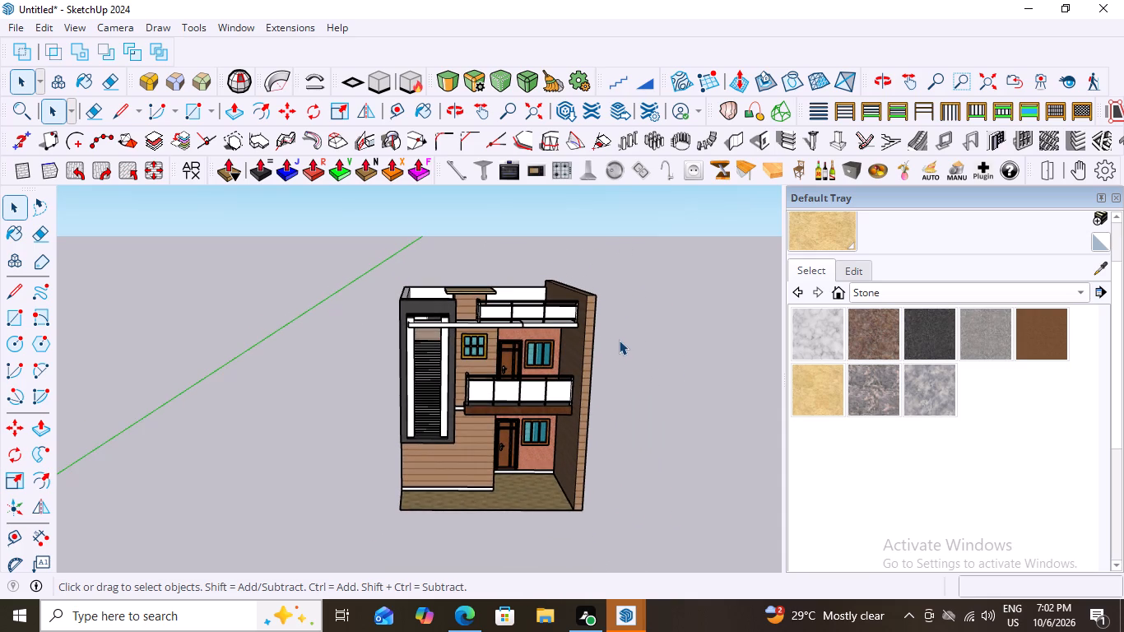
middle_drag(617, 355, 625, 306)
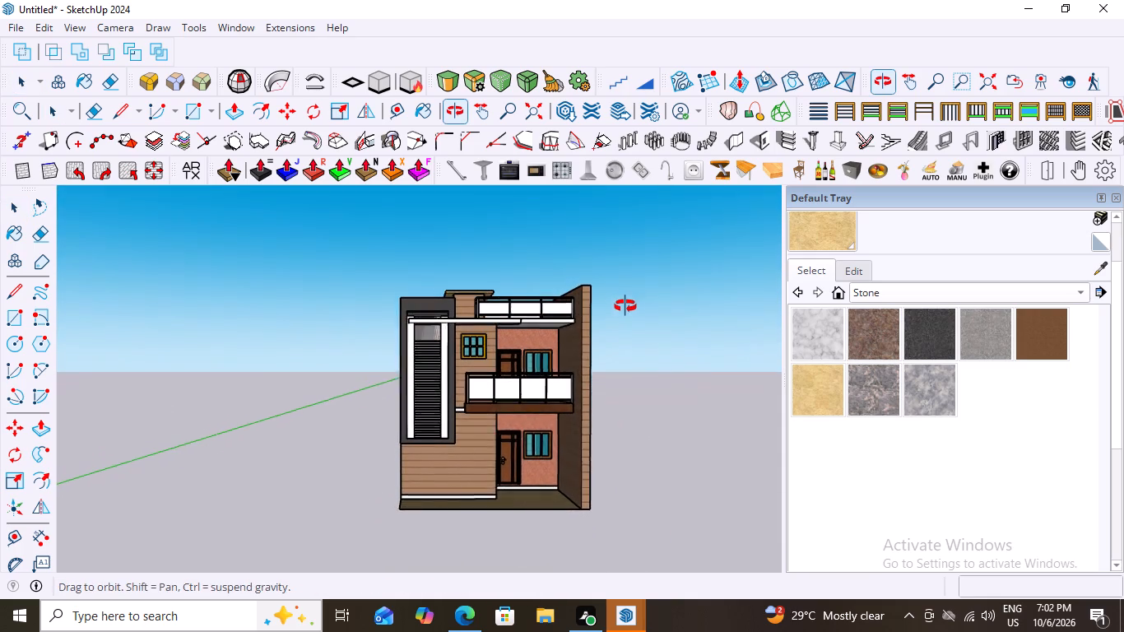
middle_drag(625, 306, 618, 314)
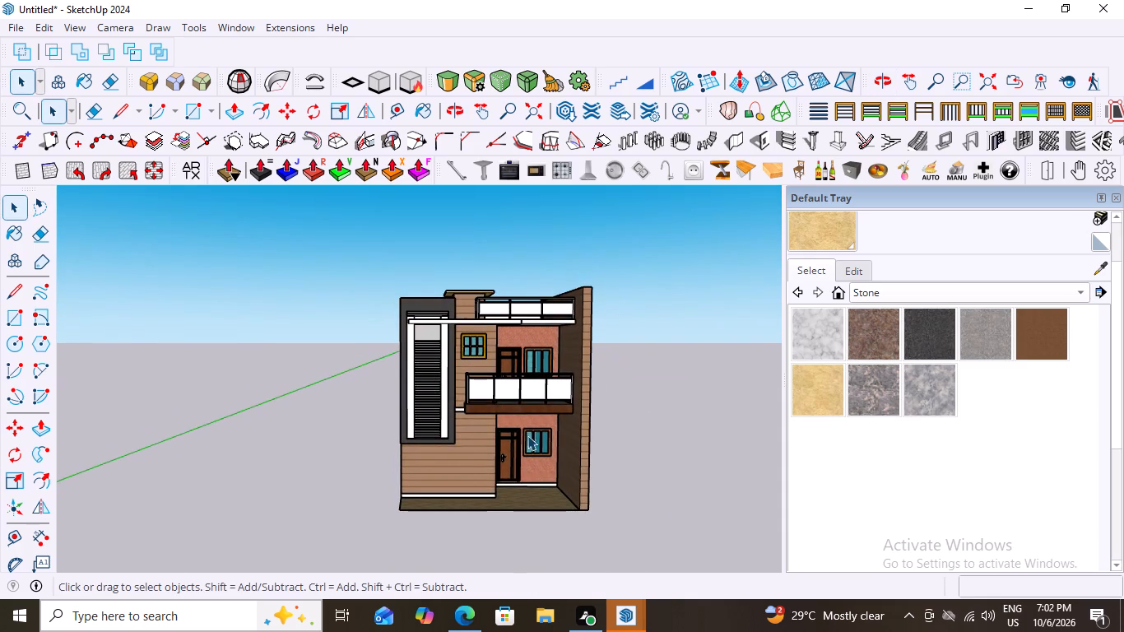
scroll(425, 432, up, 13)
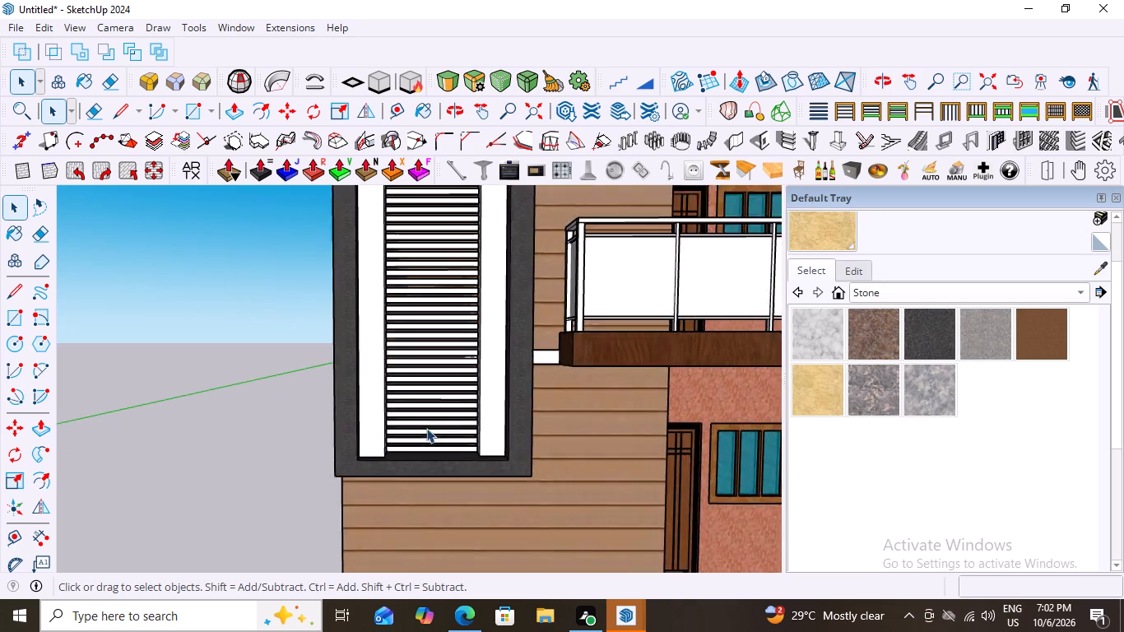
scroll(426, 428, up, 11)
scroll(435, 416, down, 7)
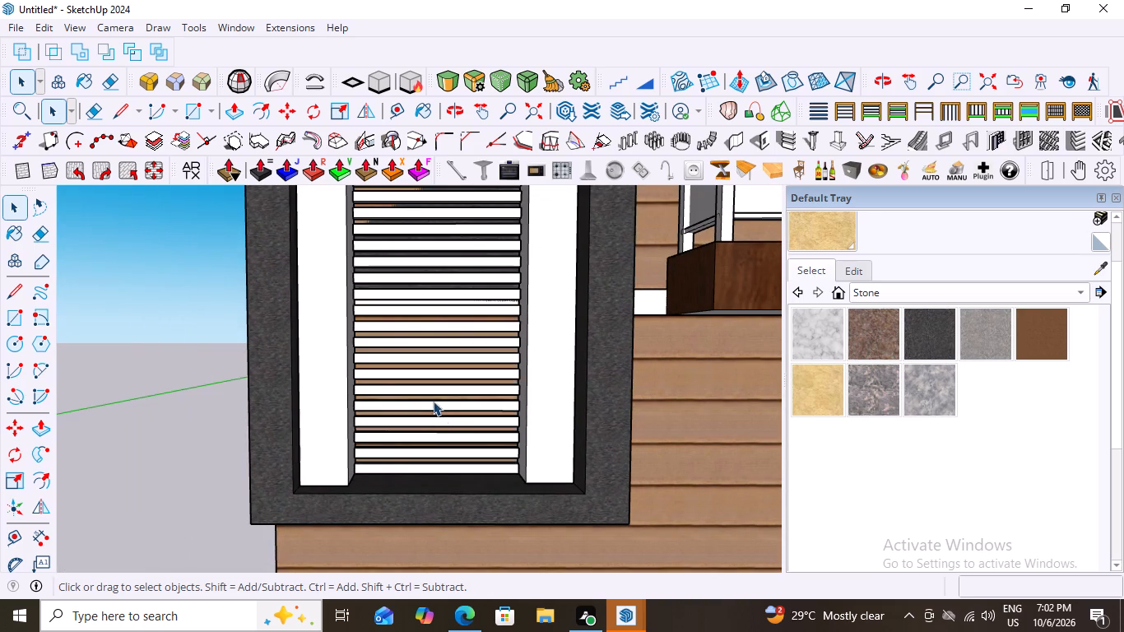
scroll(433, 401, down, 12)
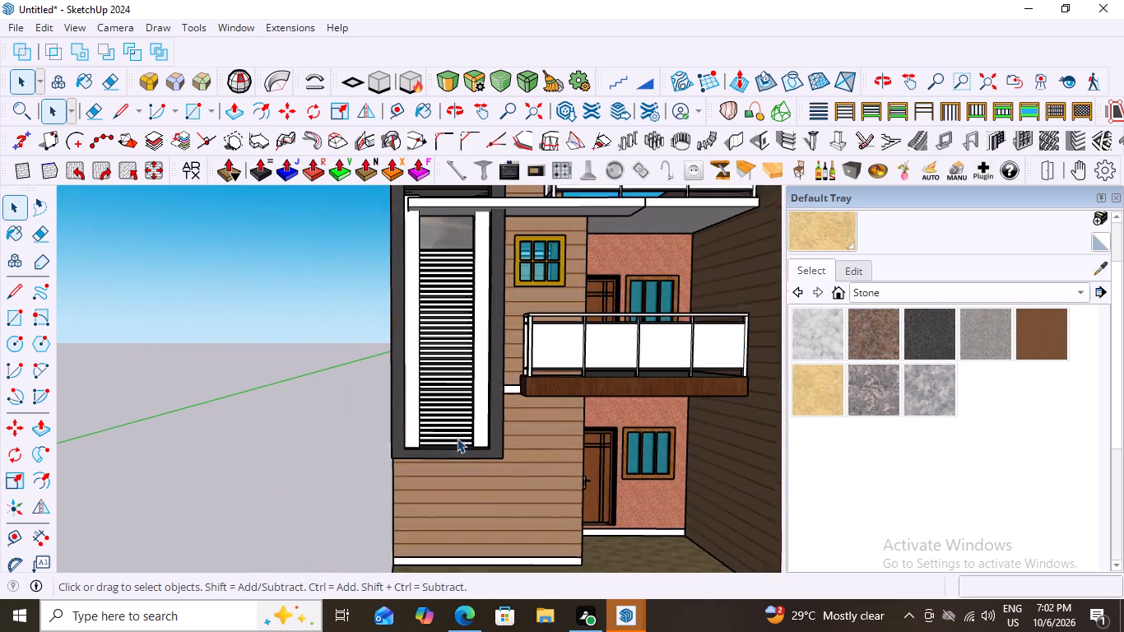
scroll(457, 438, down, 1)
scroll(408, 233, up, 3)
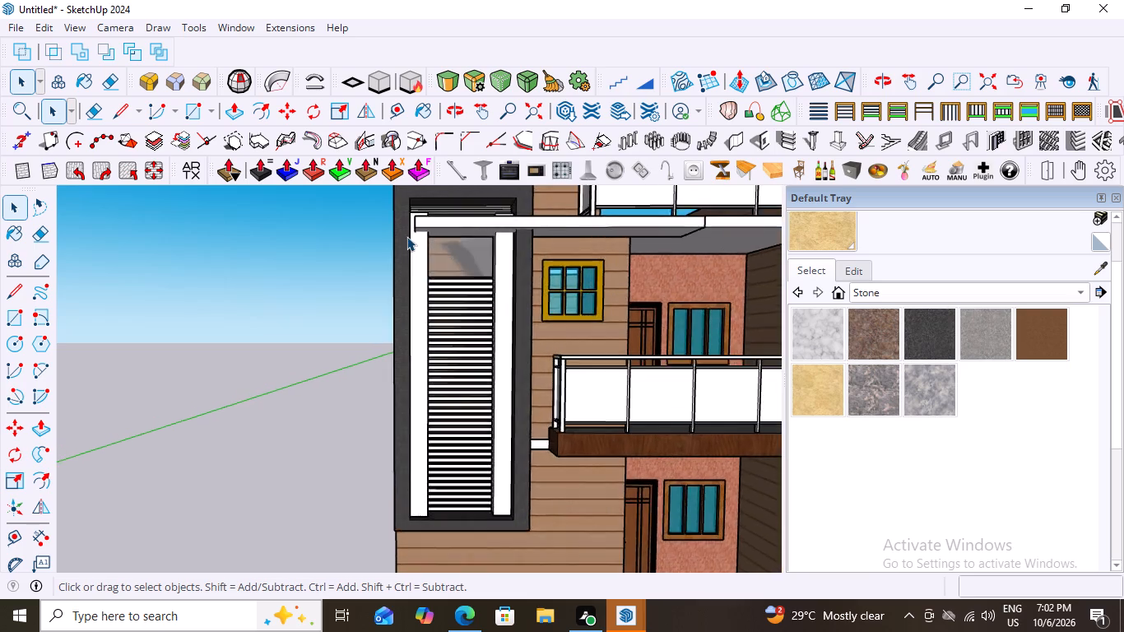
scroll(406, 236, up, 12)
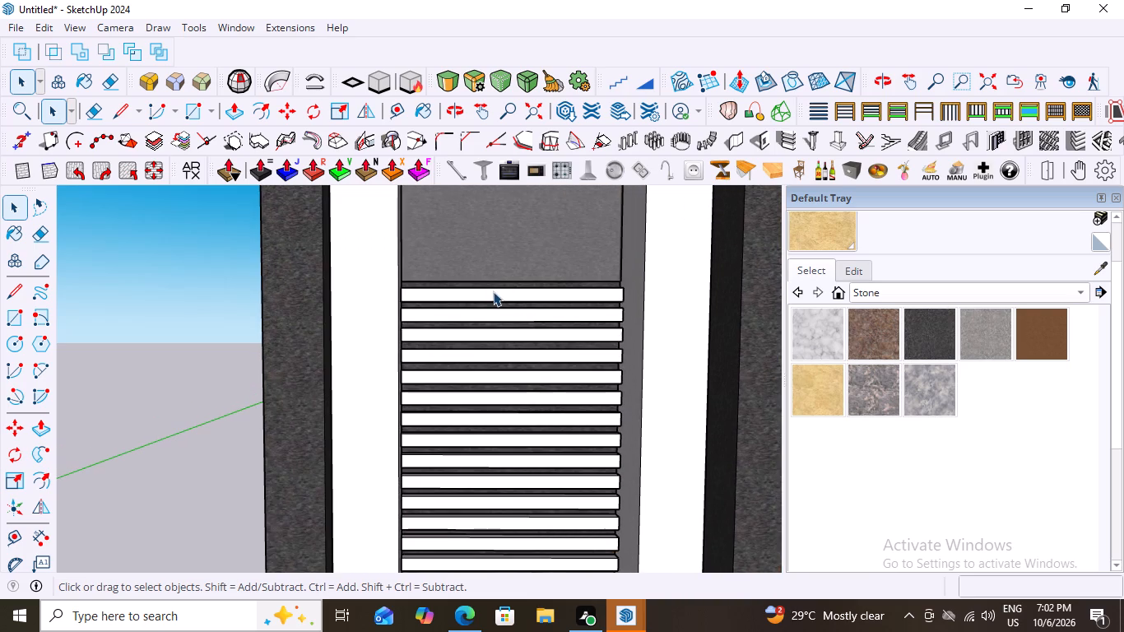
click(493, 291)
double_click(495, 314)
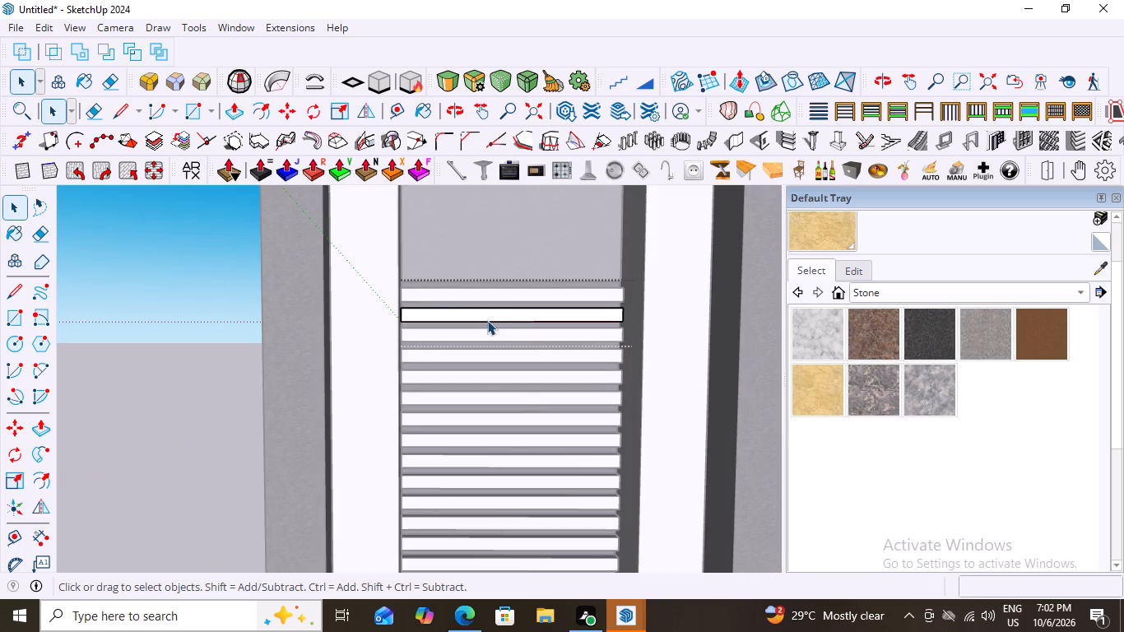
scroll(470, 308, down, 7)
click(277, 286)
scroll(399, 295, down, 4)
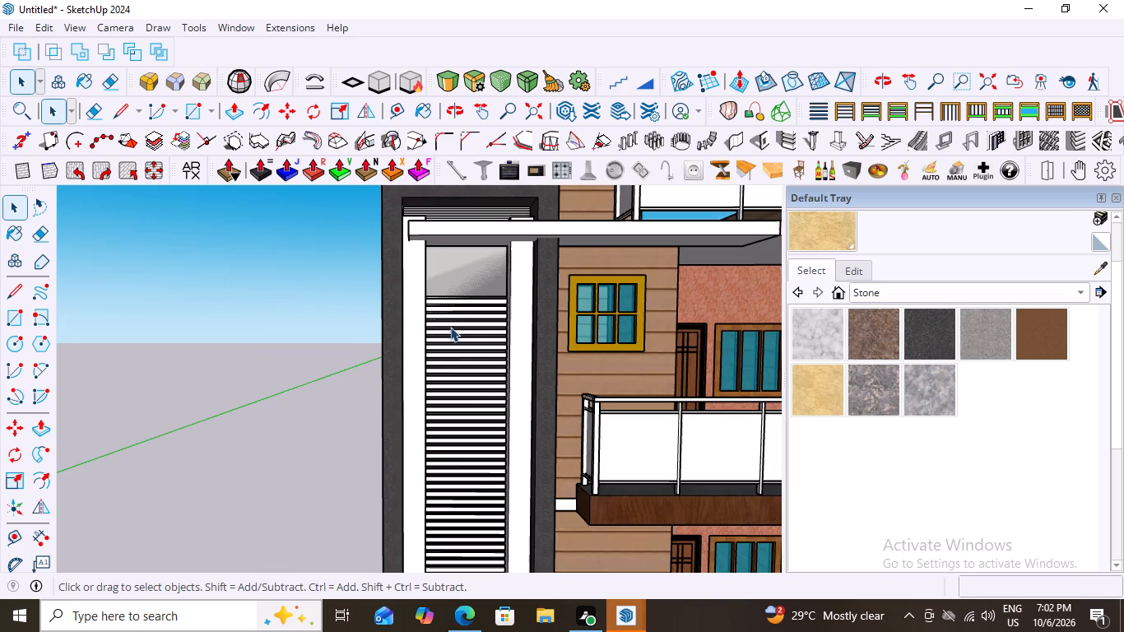
Select the seven lowest white slats of the louvred panel inside the dark grey frame.
scroll(422, 393, down, 7)
scroll(430, 528, up, 9)
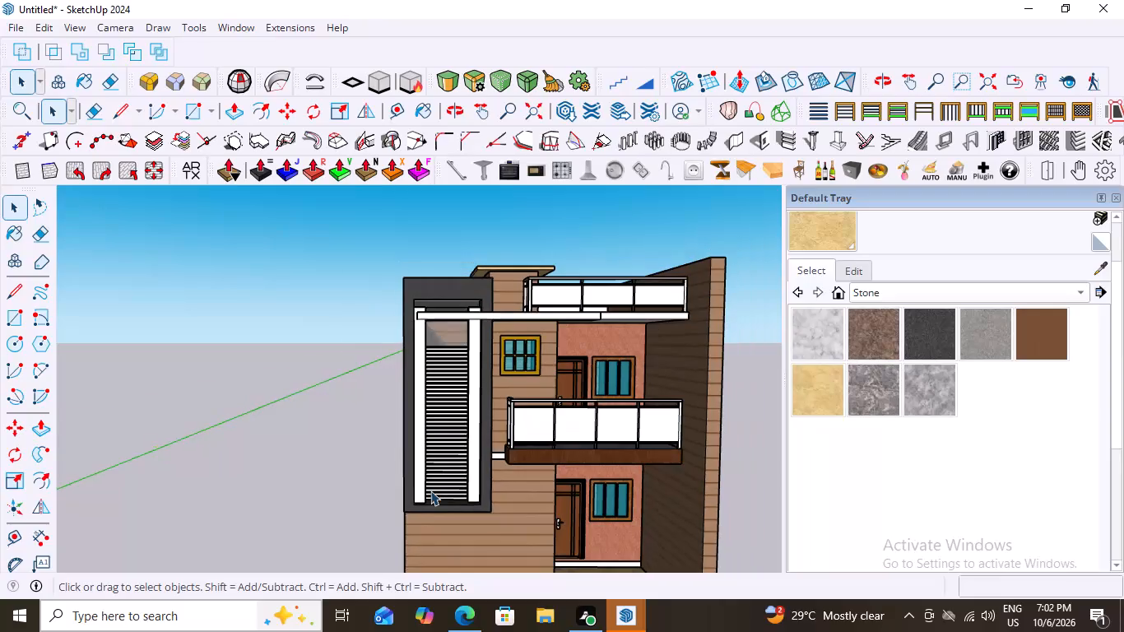
scroll(430, 490, up, 10)
click(415, 473)
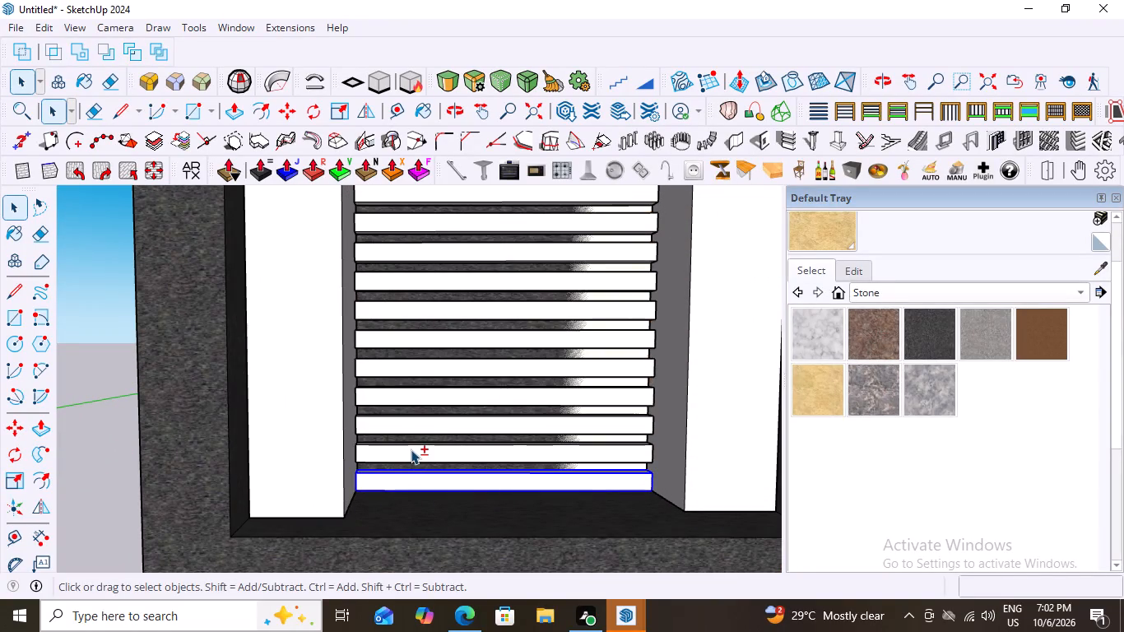
shift+click(412, 449)
shift+click(416, 421)
shift+click(423, 397)
shift+click(419, 361)
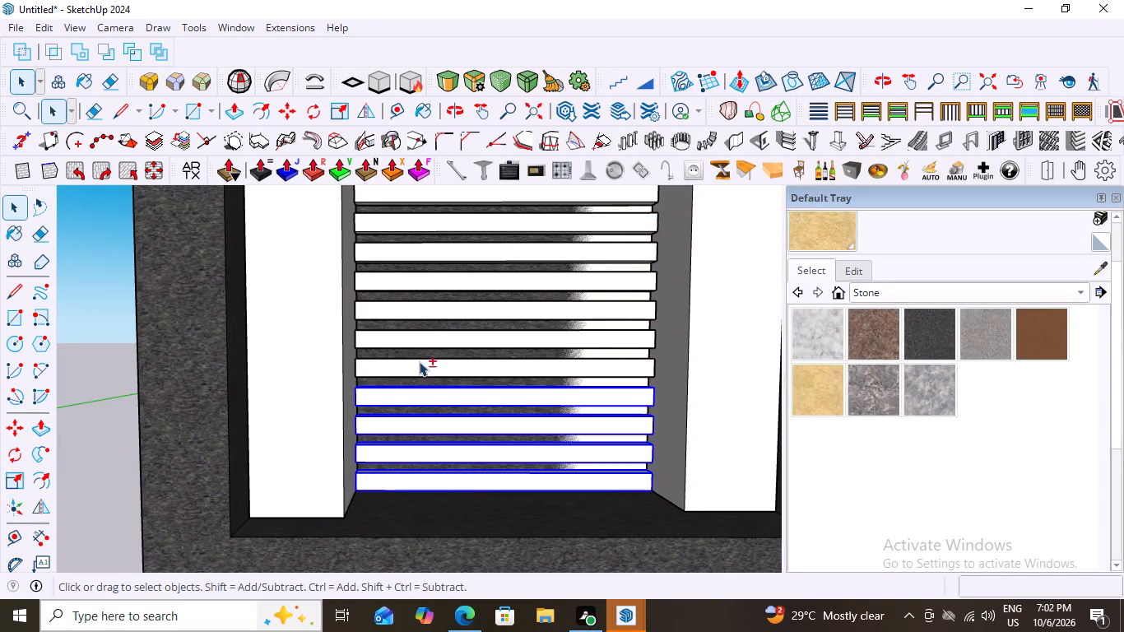
shift+click(418, 340)
shift+click(420, 305)
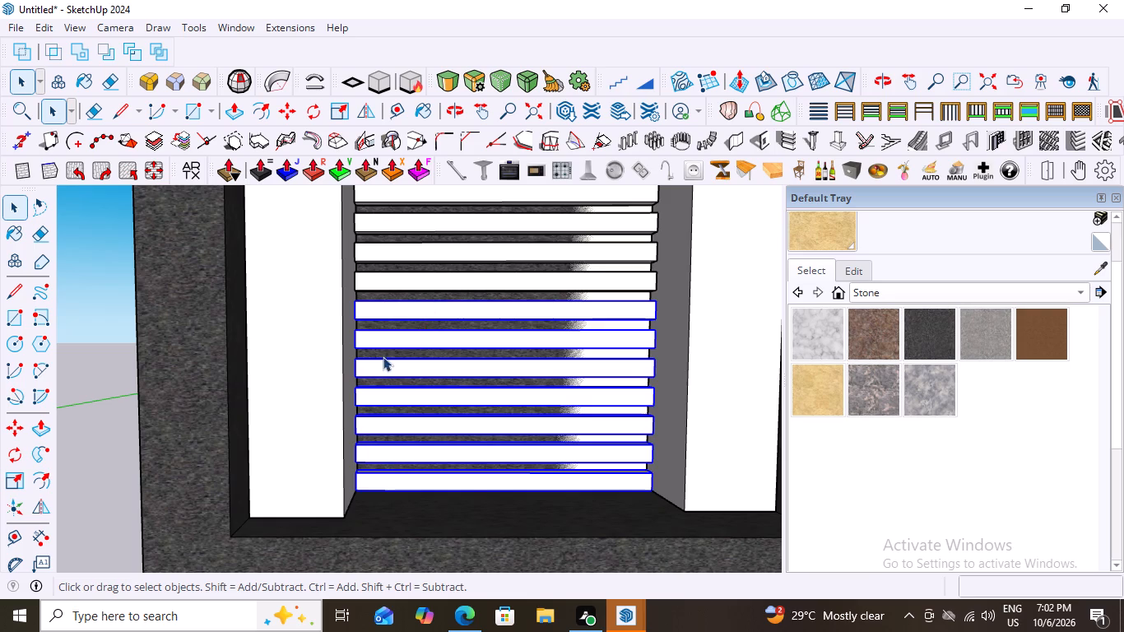
Add the nine topmost slats of the louvred panel to the selection.
scroll(385, 369, down, 17)
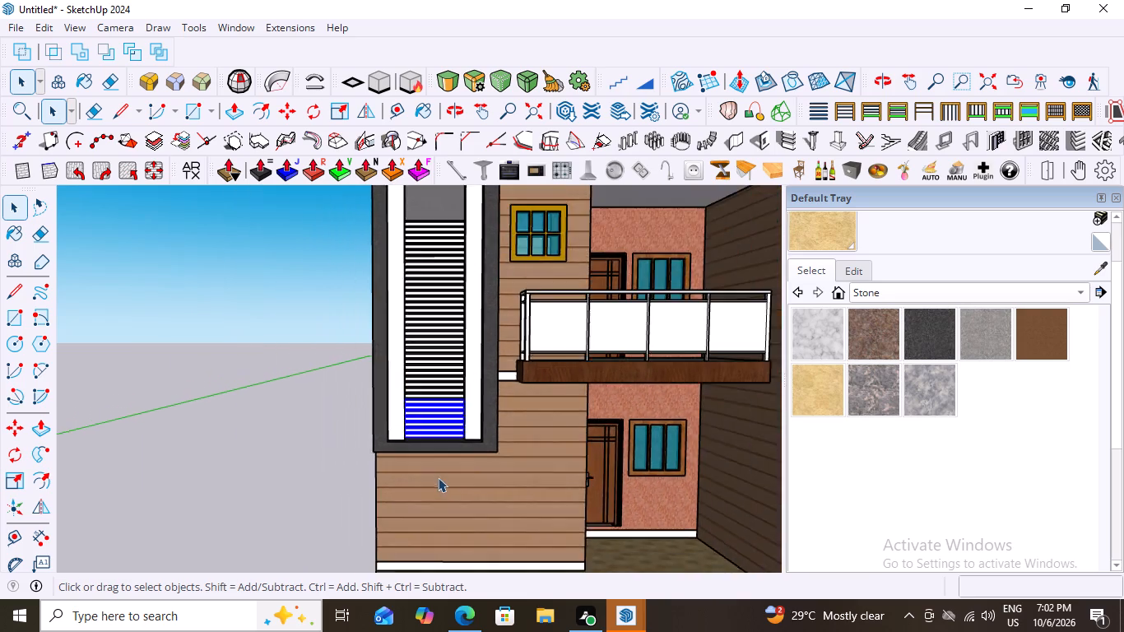
scroll(438, 477, down, 3)
scroll(380, 259, up, 11)
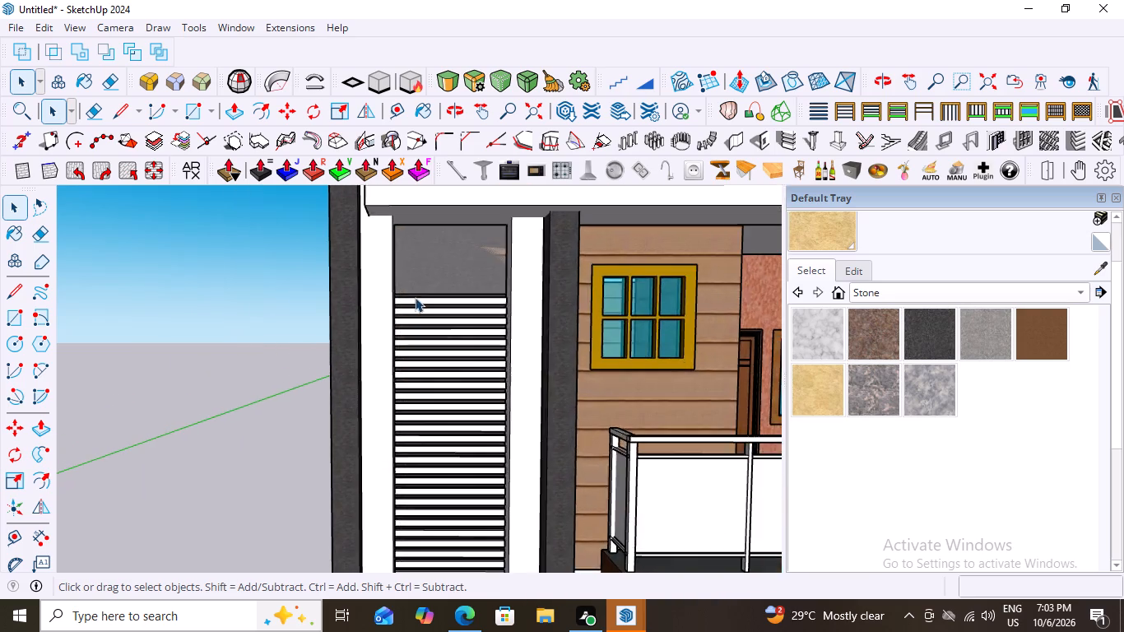
scroll(415, 297, up, 7)
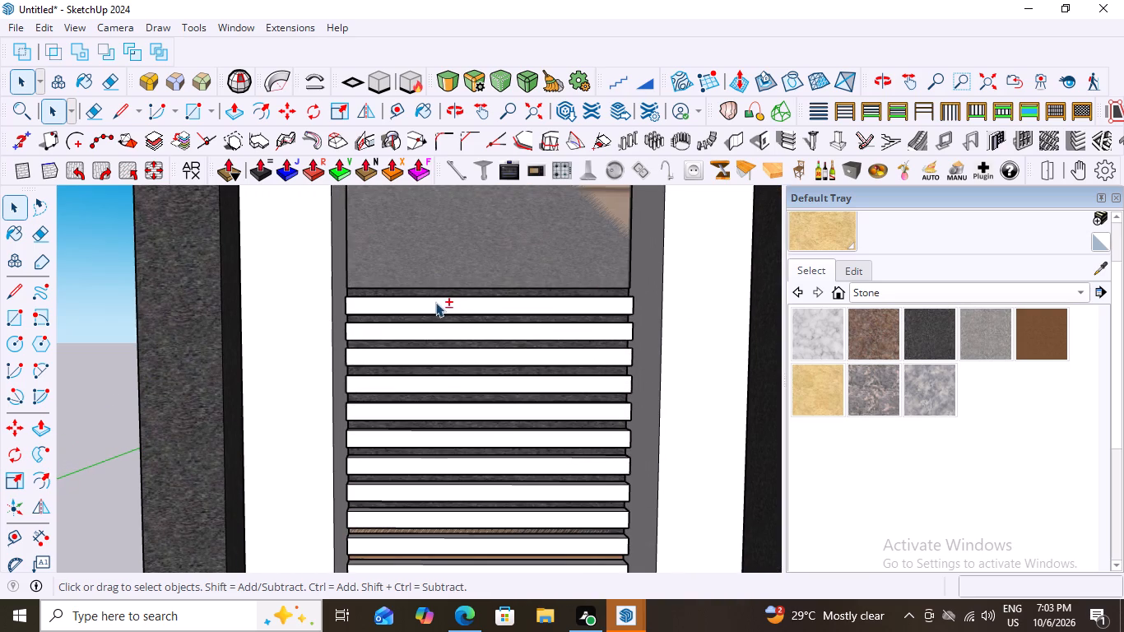
shift+click(435, 302)
shift+click(416, 330)
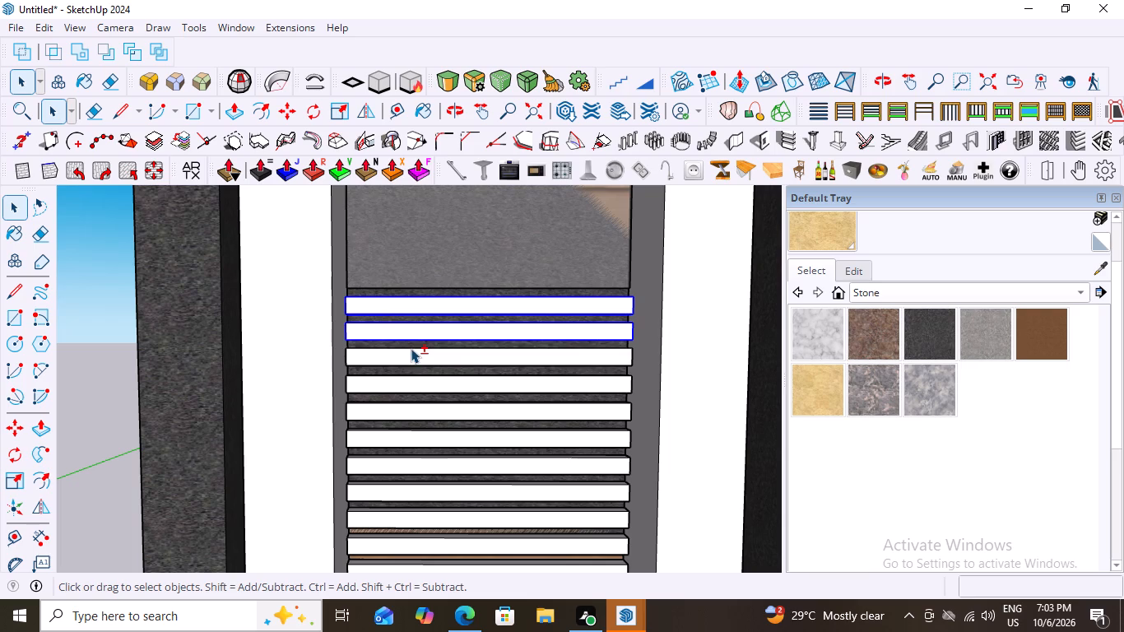
shift+click(411, 348)
shift+click(407, 383)
shift+click(411, 411)
shift+scroll(436, 361, down, 3)
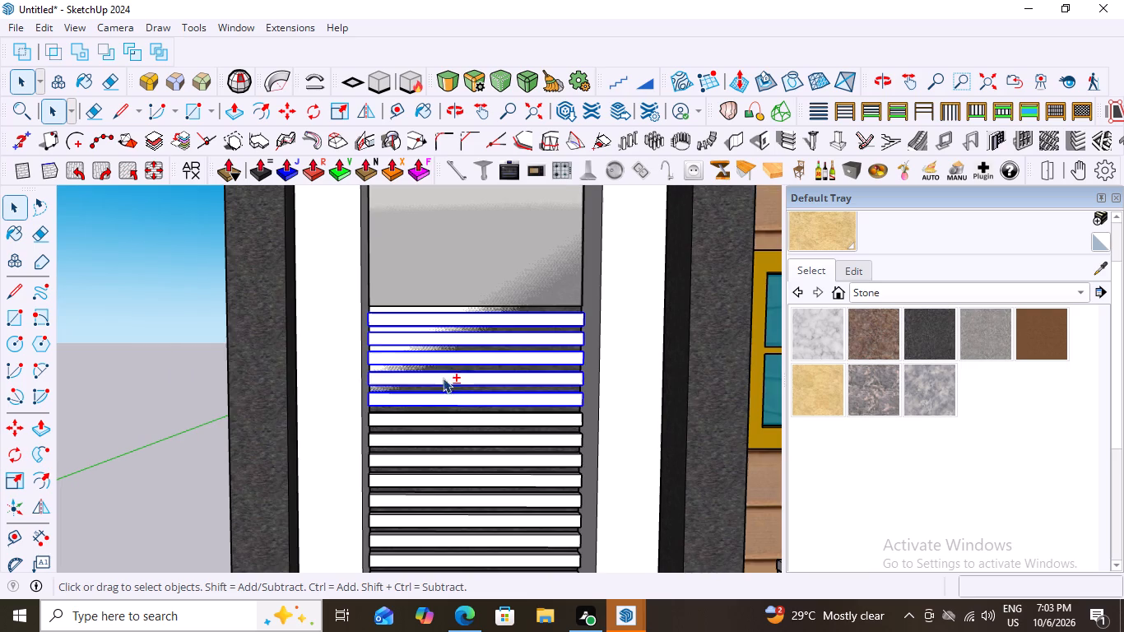
shift+click(413, 418)
shift+click(415, 438)
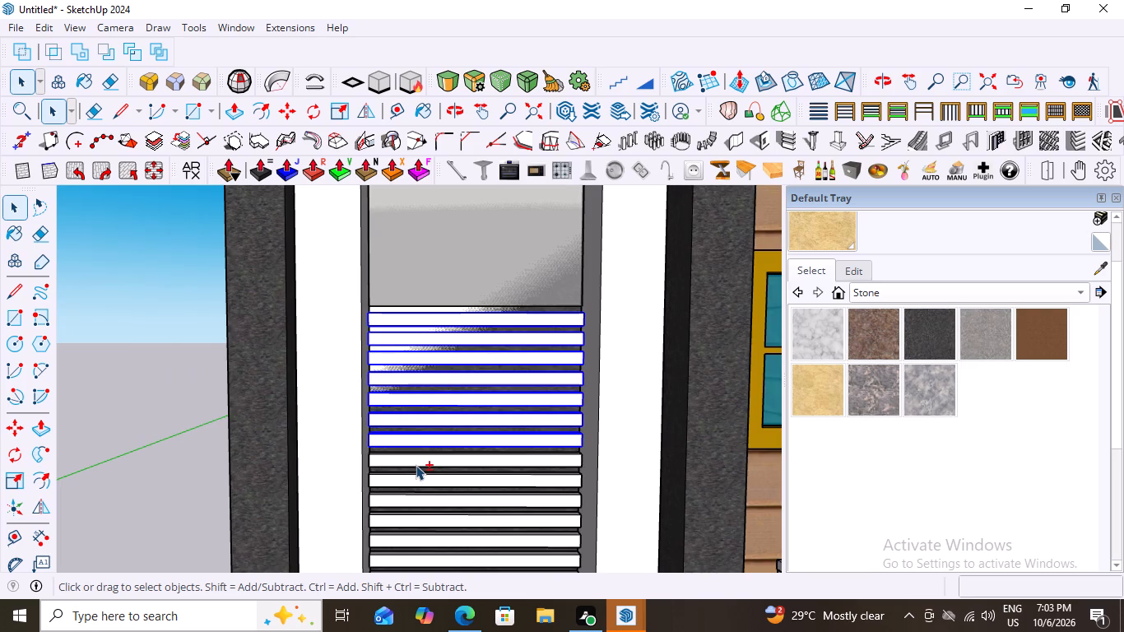
shift+click(416, 465)
shift+click(424, 478)
Extend the slat selection upward from the selected lower slats by the next eight slats.
shift+scroll(385, 388, down, 9)
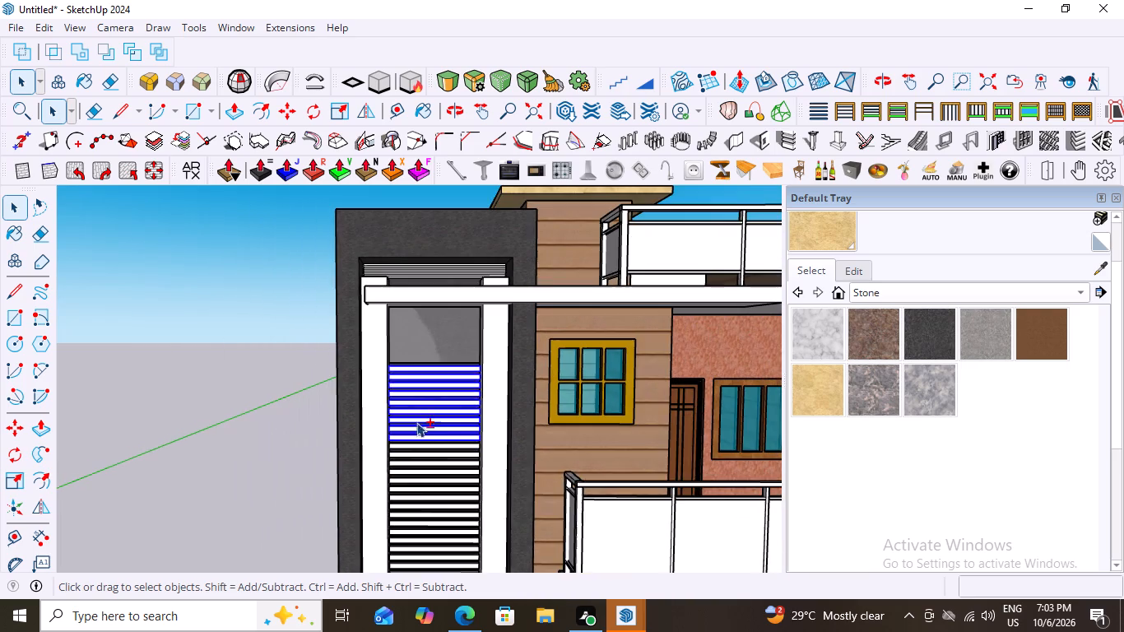
shift+scroll(417, 424, down, 7)
shift+scroll(427, 543, up, 4)
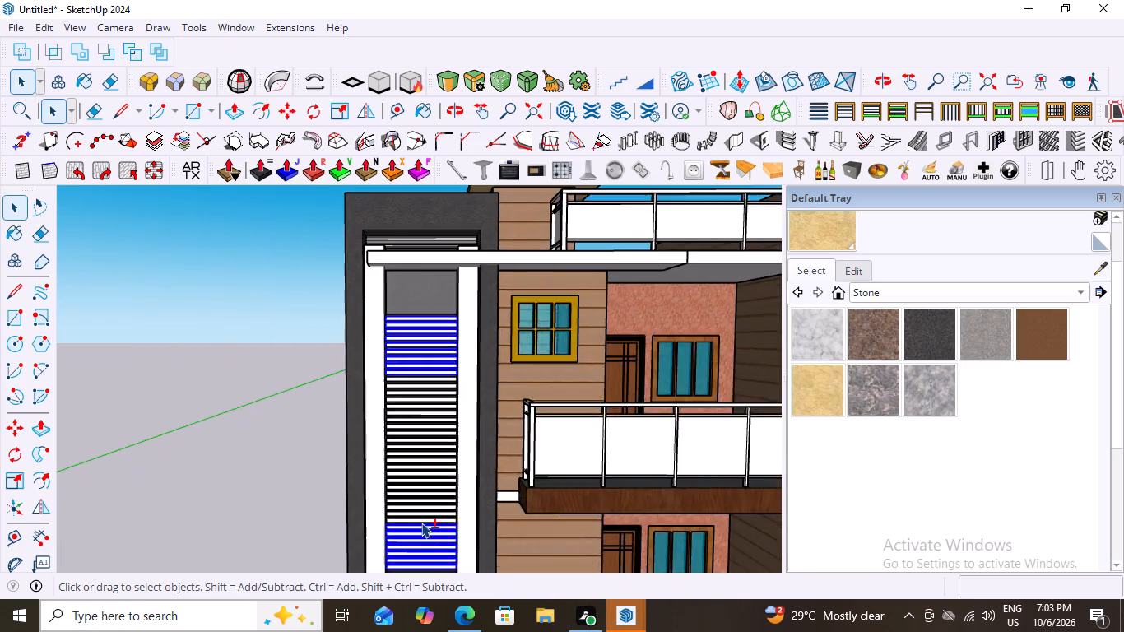
shift+scroll(421, 523, up, 15)
shift+click(410, 492)
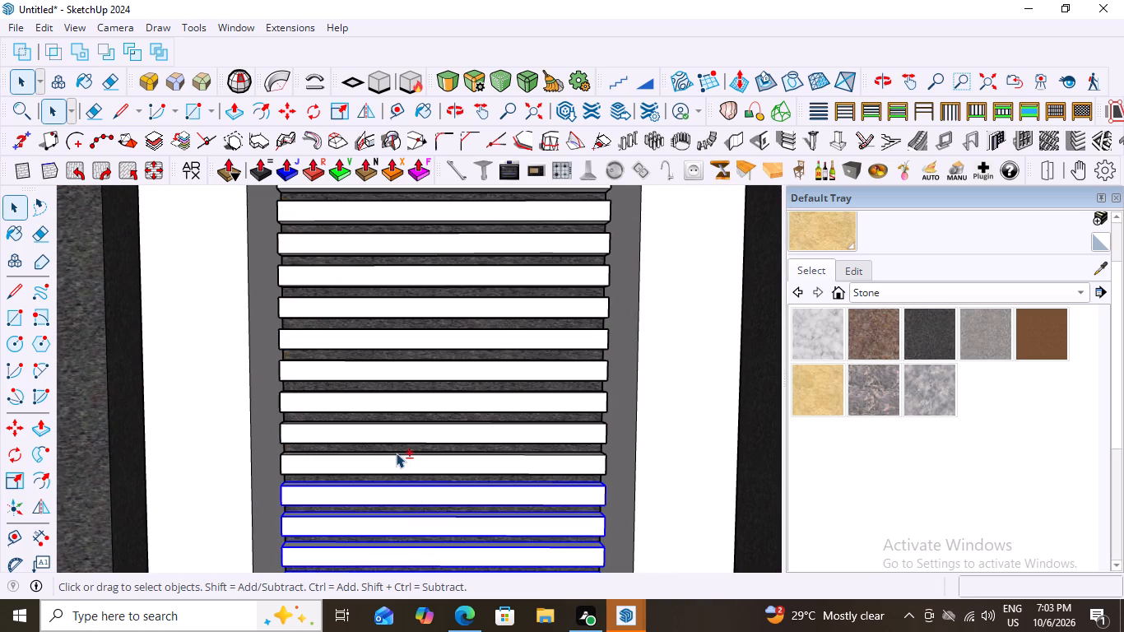
shift+click(396, 453)
shift+click(394, 430)
shift+click(393, 402)
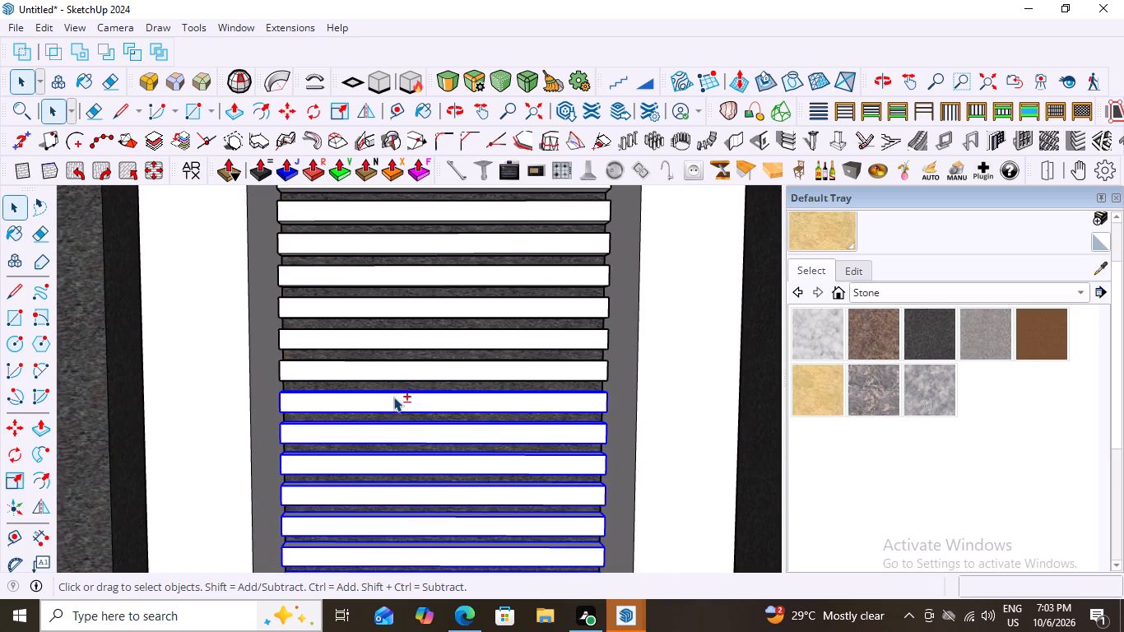
shift+click(396, 373)
shift+click(407, 340)
shift+scroll(367, 425, down, 3)
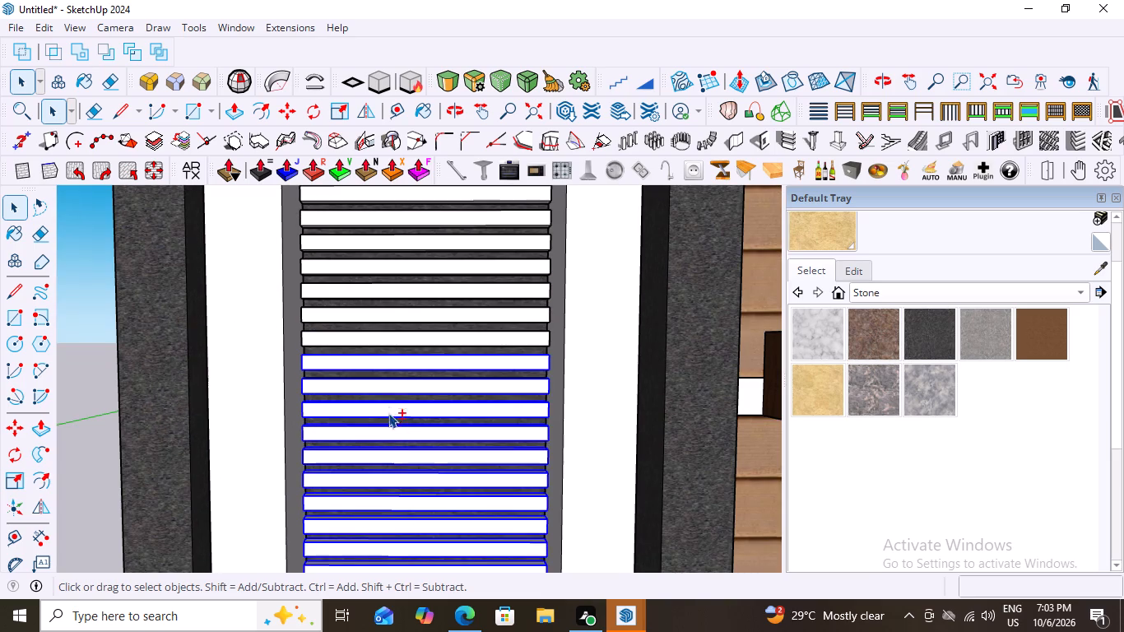
shift+click(381, 337)
shift+click(382, 311)
Continue extending the selection upward through the next slats in the middle of the louvred panel.
shift+scroll(355, 425, down, 2)
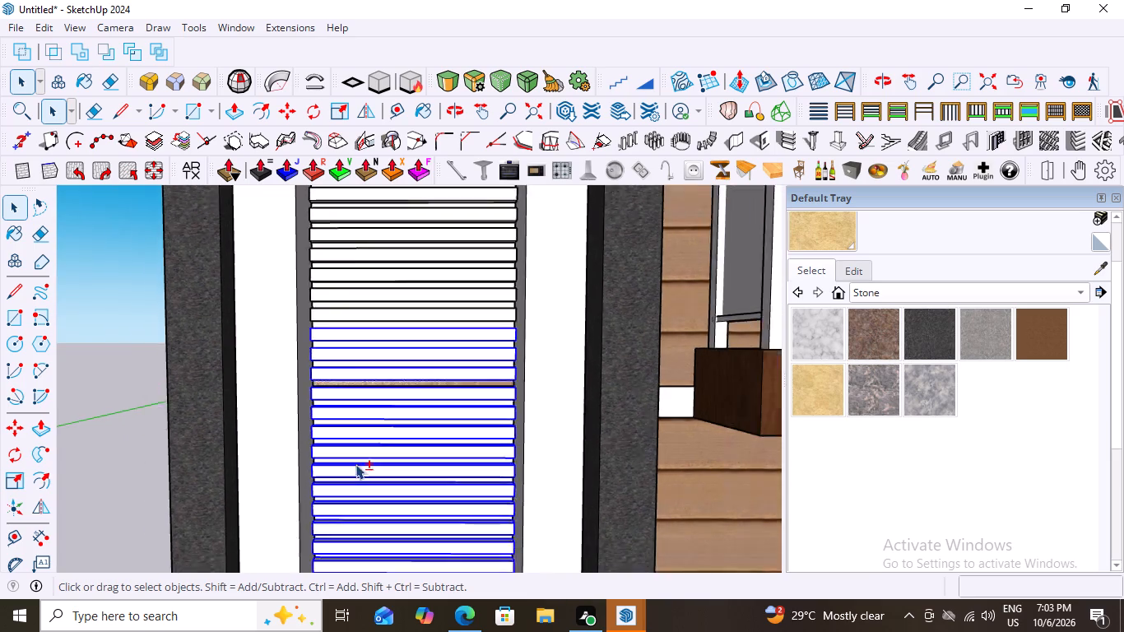
shift+scroll(355, 464, down, 6)
shift+scroll(335, 370, up, 3)
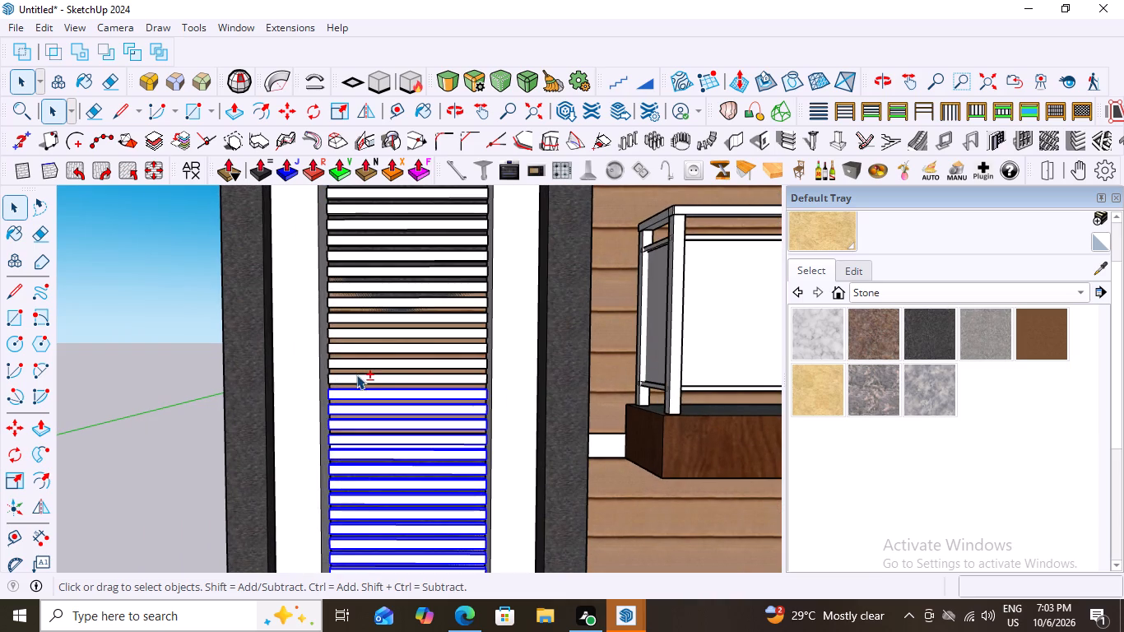
shift+click(357, 375)
shift+click(362, 362)
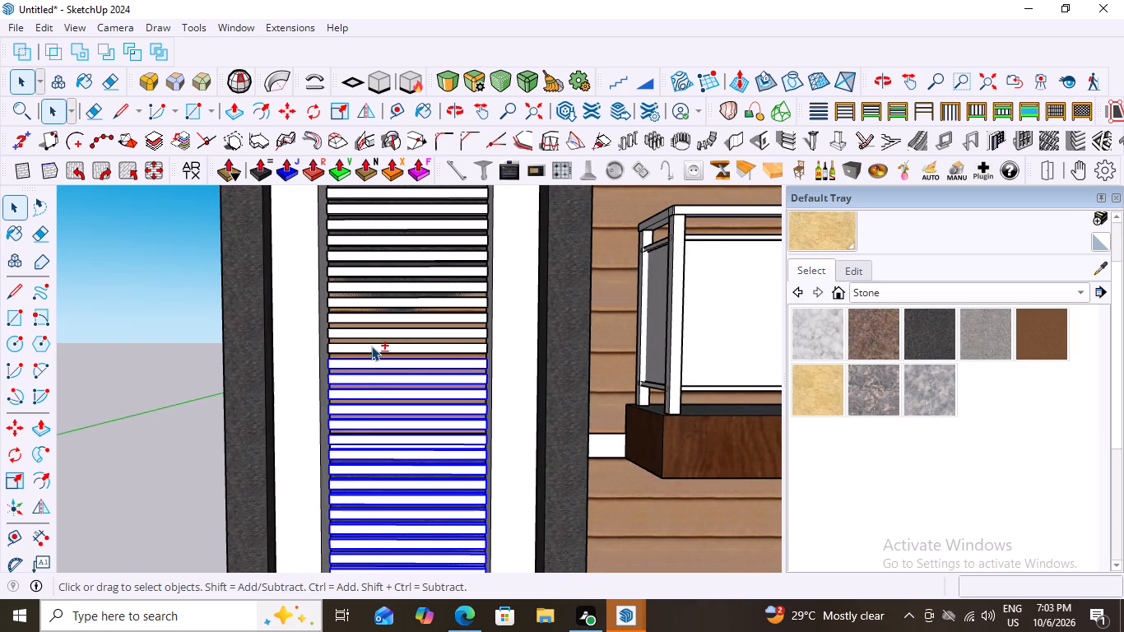
shift+click(371, 346)
shift+click(374, 332)
shift+click(378, 318)
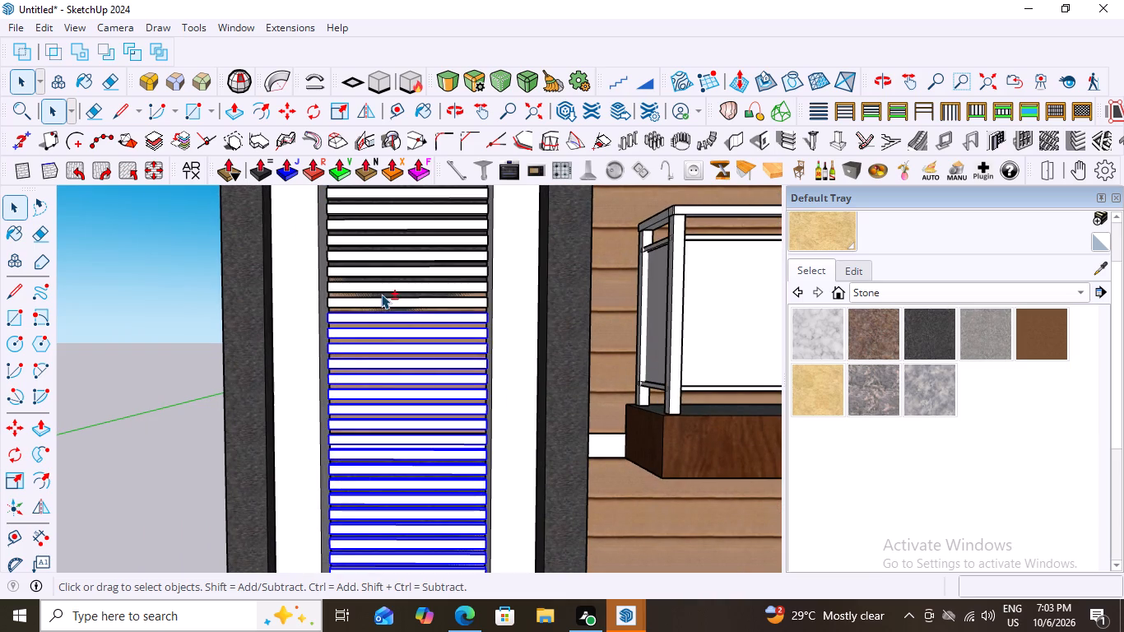
shift+click(381, 297)
shift+click(383, 286)
shift+scroll(365, 289, up, 4)
shift+click(358, 263)
Add the remaining middle slats to the selection and paint all the louvre slats with the brown sandstone material from the Stone collection.
shift+scroll(355, 332, down, 4)
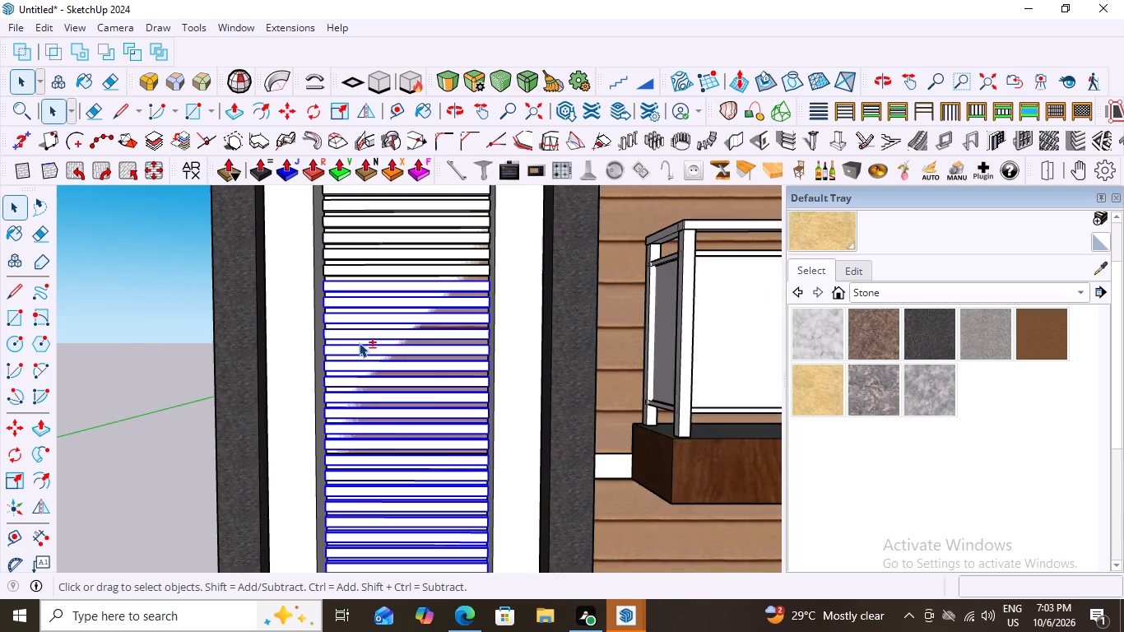
shift+scroll(359, 342, down, 2)
shift+scroll(341, 281, up, 3)
shift+click(341, 281)
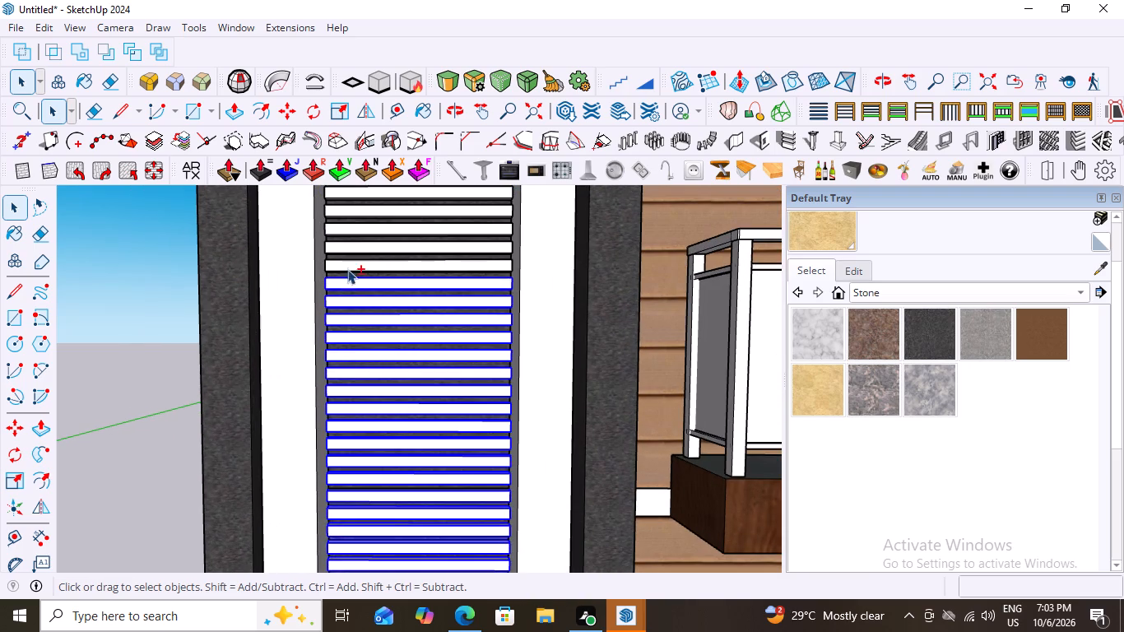
shift+click(352, 263)
shift+click(359, 243)
shift+scroll(364, 342, down, 6)
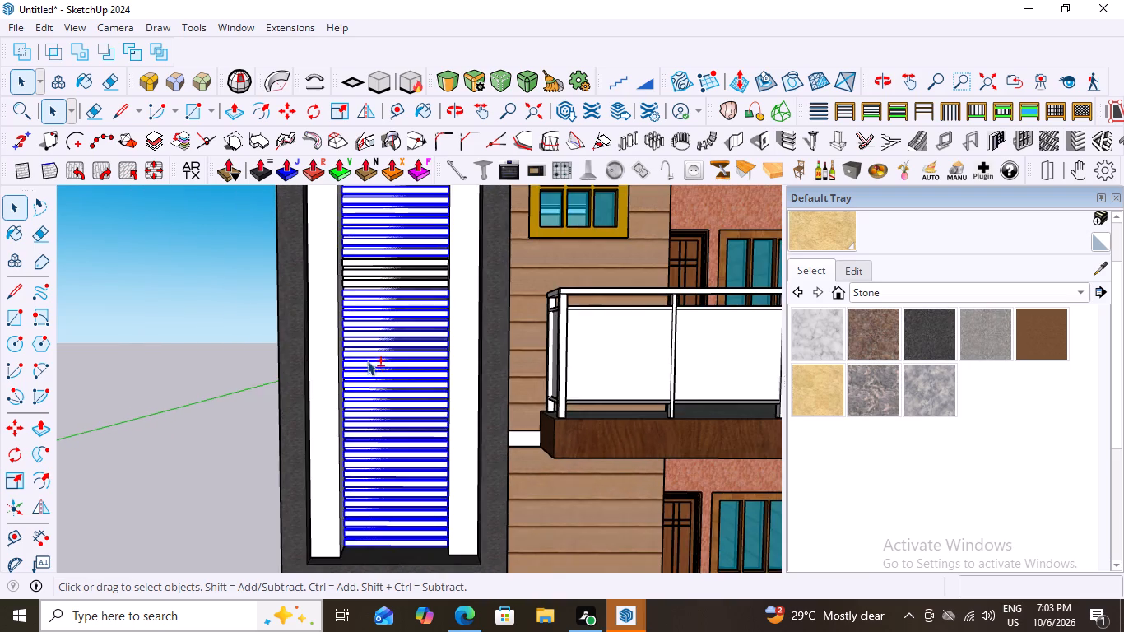
shift+scroll(351, 283, up, 6)
shift+click(360, 284)
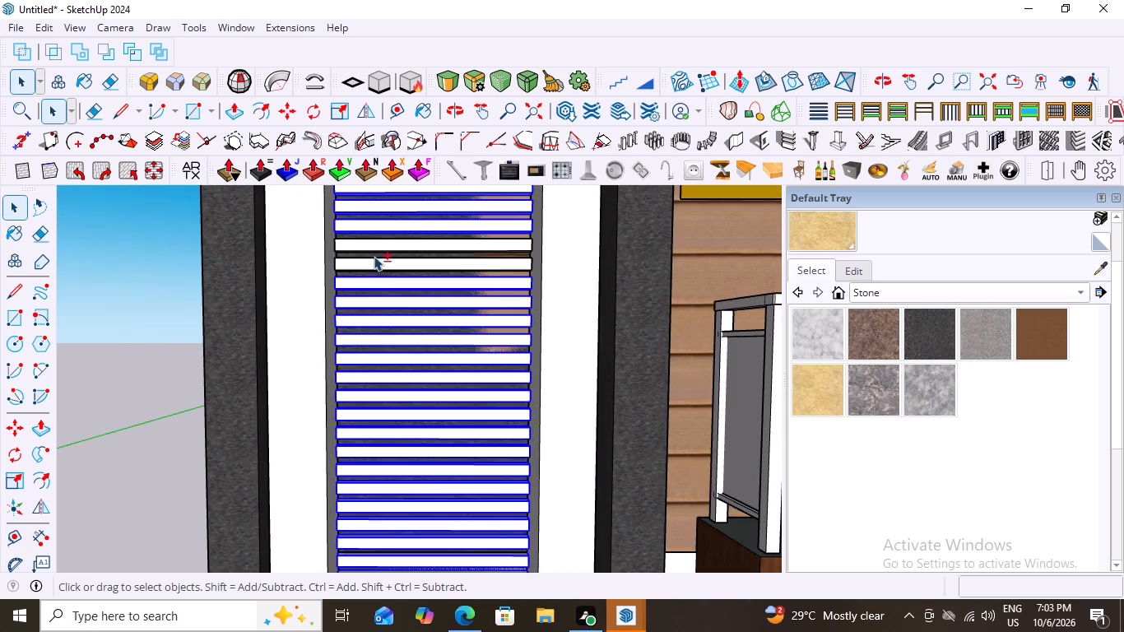
shift+click(374, 257)
shift+click(377, 237)
shift+scroll(401, 340, down, 3)
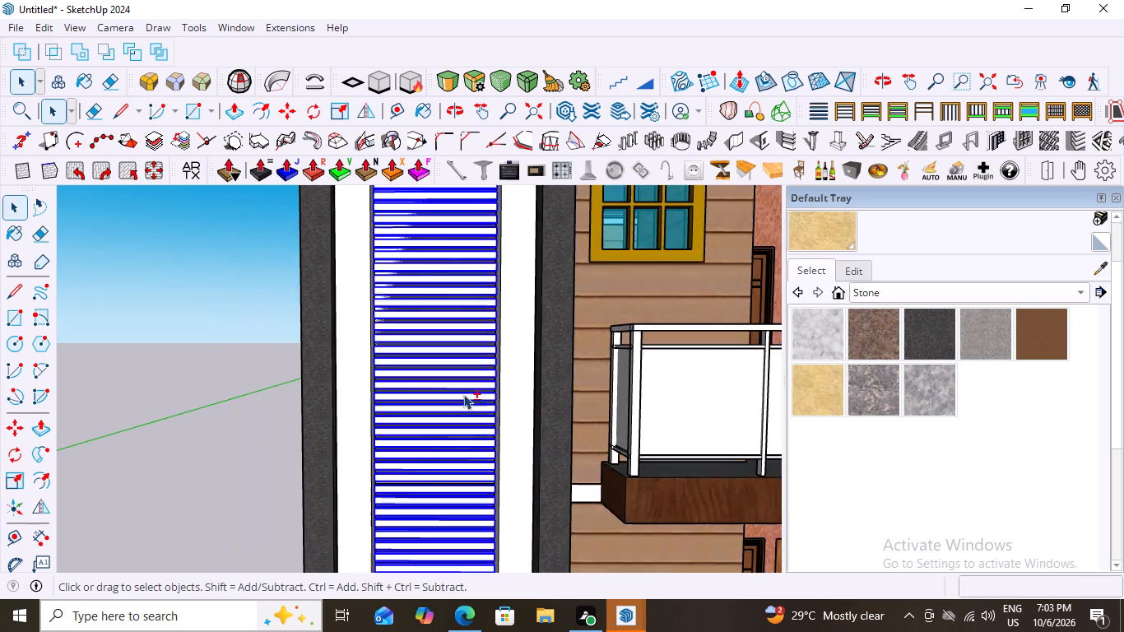
shift+scroll(463, 394, down, 7)
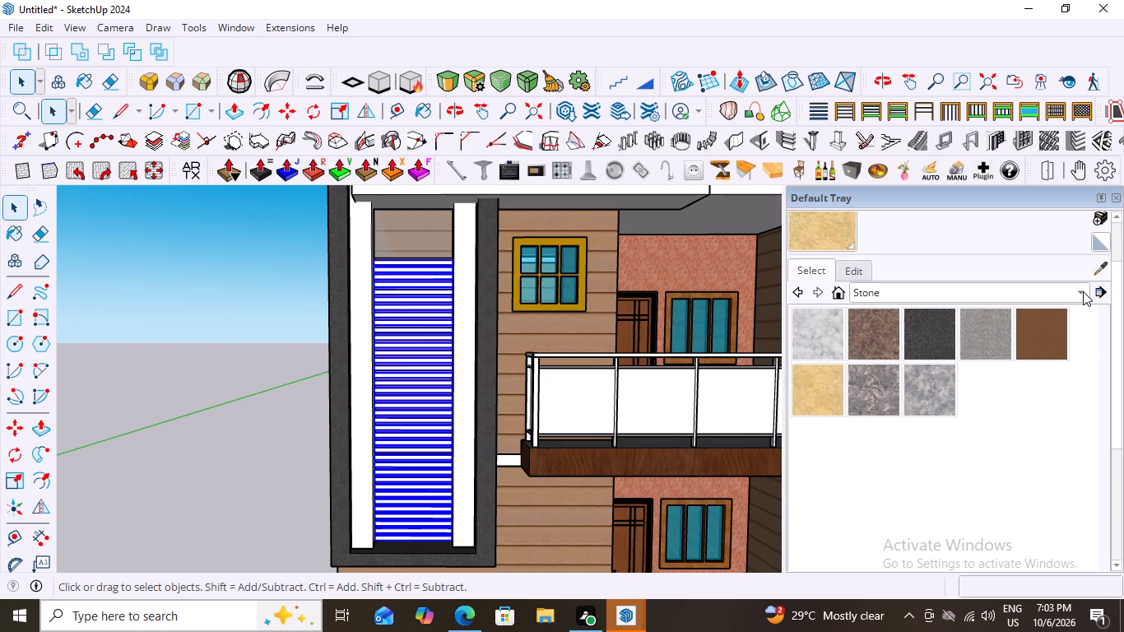
click(1045, 330)
click(414, 390)
scroll(408, 393, up, 1)
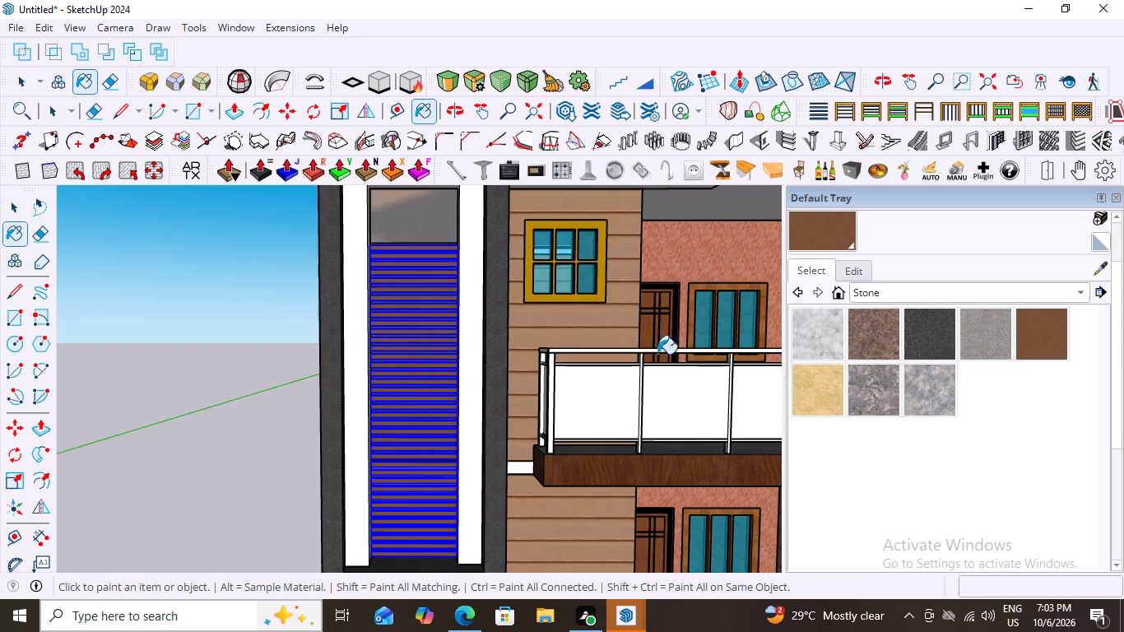
Create a dark red variant of the brown sandstone material, paint the selected louvre slats with it, and clear the selection.
click(1100, 213)
drag(557, 249, 560, 256)
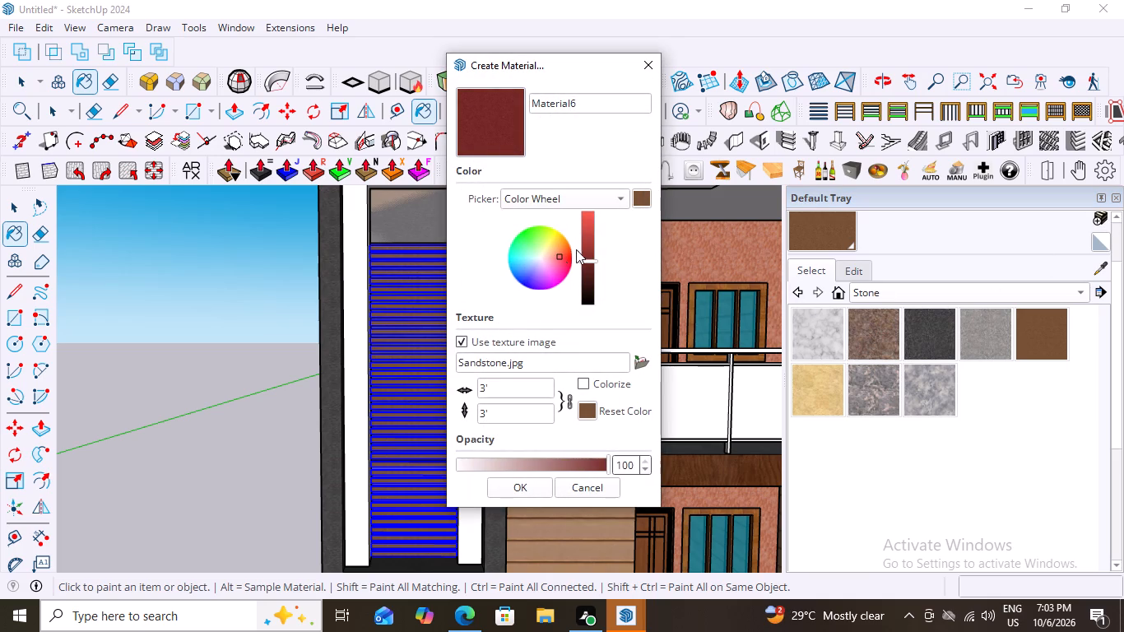
drag(587, 257, 597, 220)
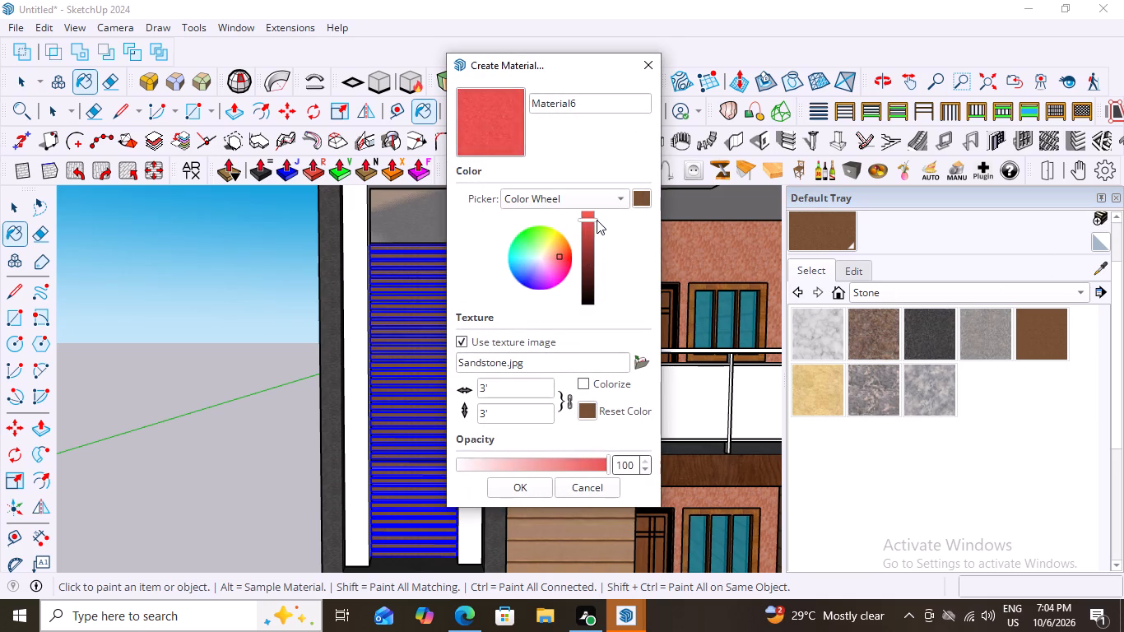
drag(597, 220, 600, 256)
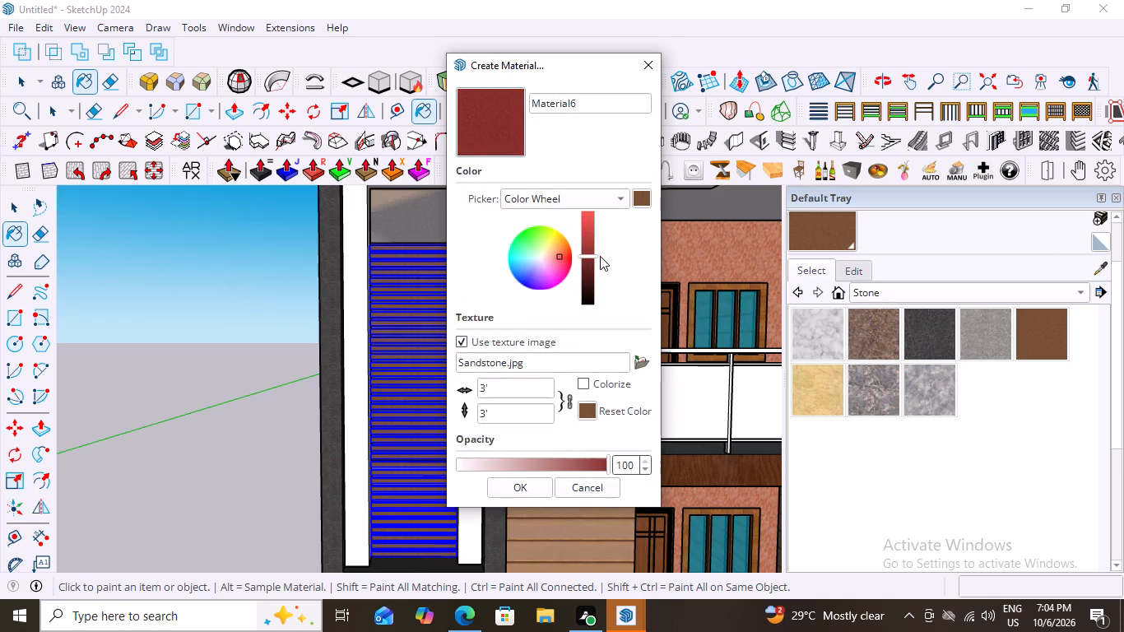
drag(585, 257, 593, 254)
drag(593, 254, 601, 250)
drag(601, 250, 599, 264)
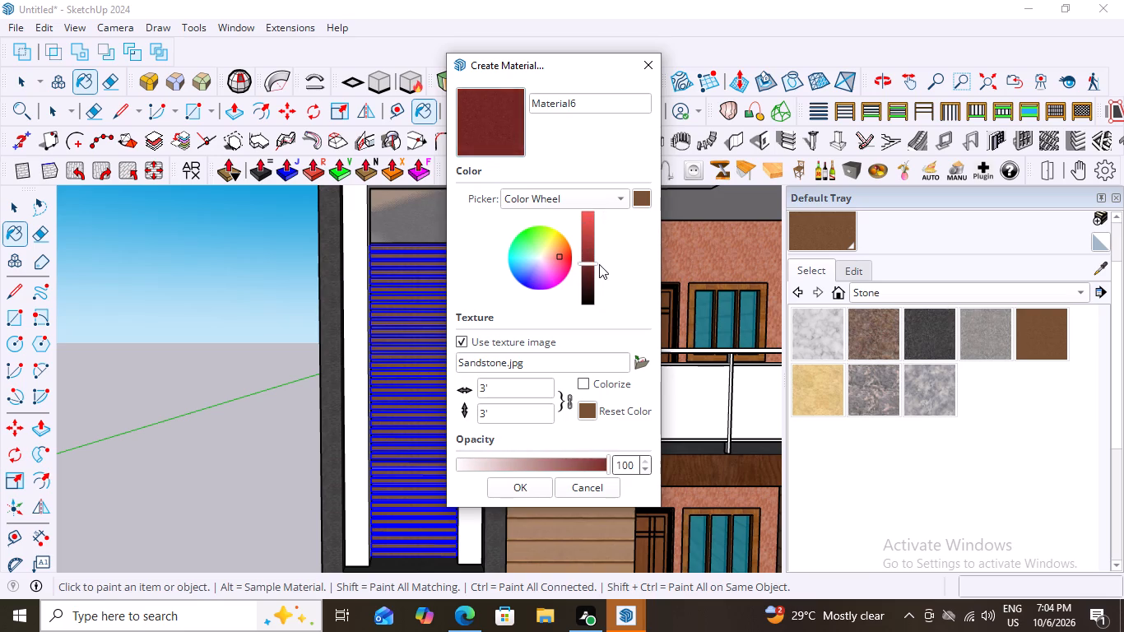
drag(599, 264, 598, 256)
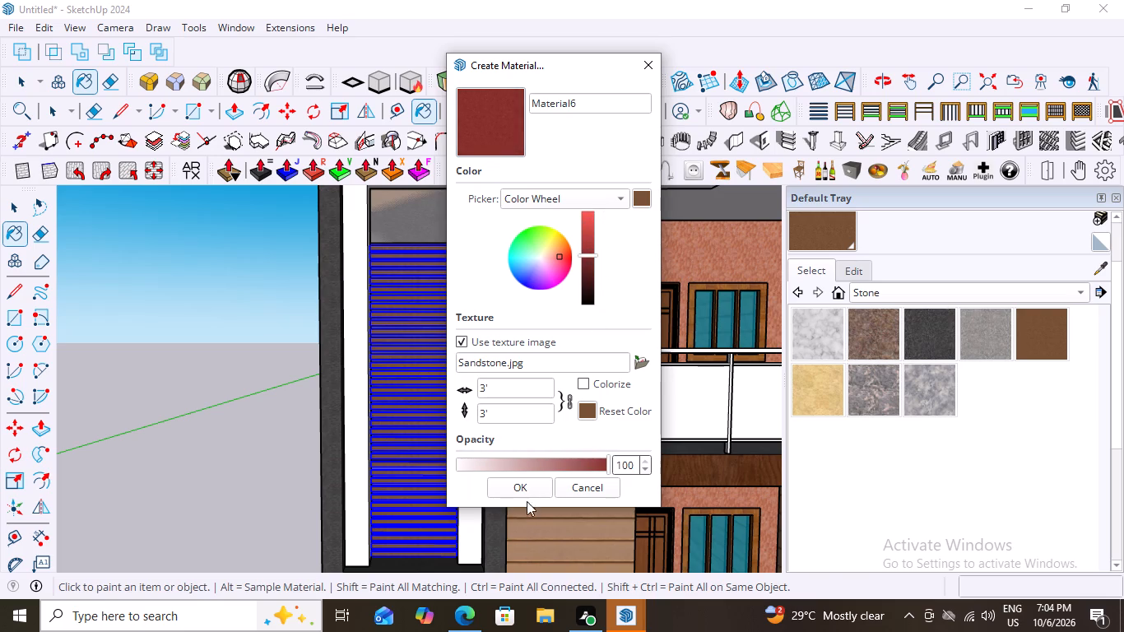
click(523, 482)
click(417, 380)
scroll(389, 384, up, 4)
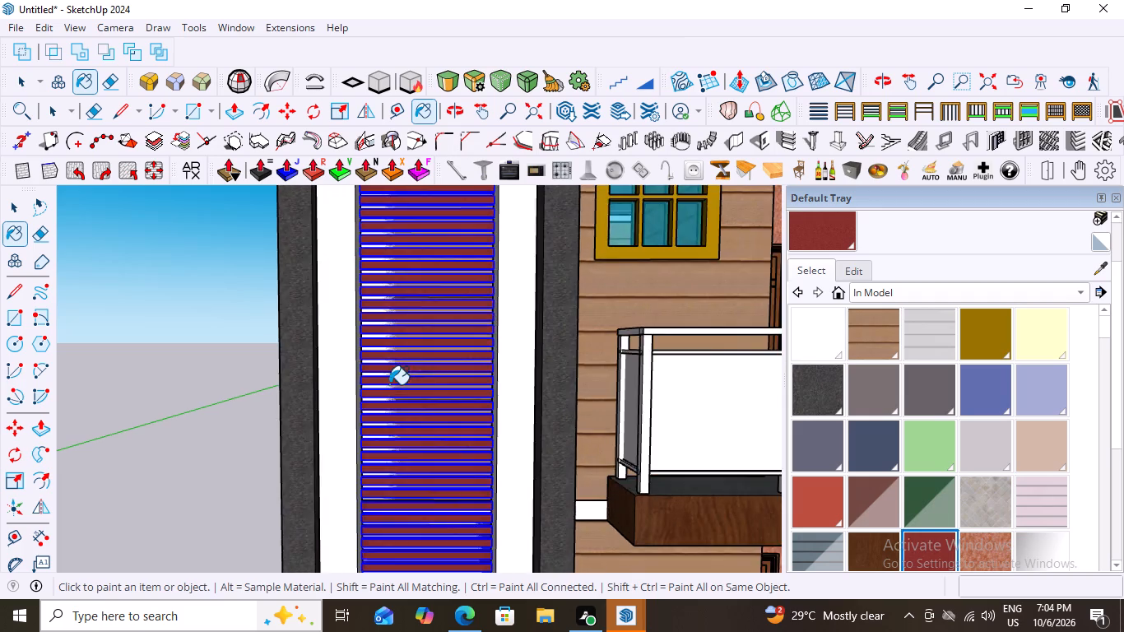
scroll(420, 382, down, 11)
scroll(339, 413, down, 2)
key(space)
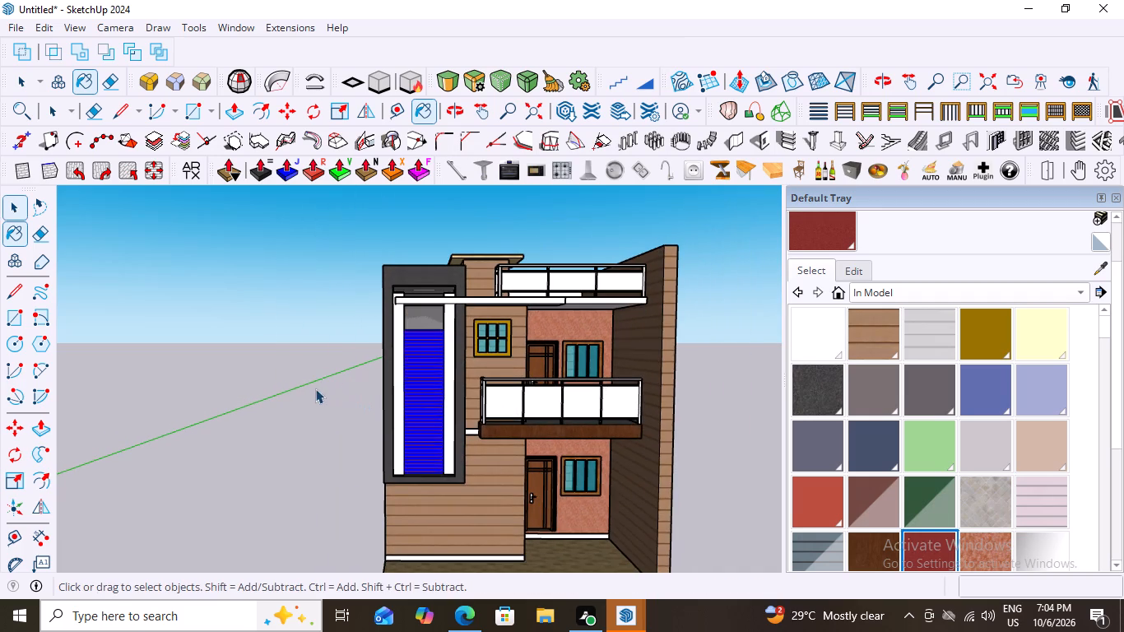
click(313, 376)
Examine the recoloured louvre slats up close and against the whole facade.
scroll(420, 400, up, 7)
scroll(361, 403, down, 4)
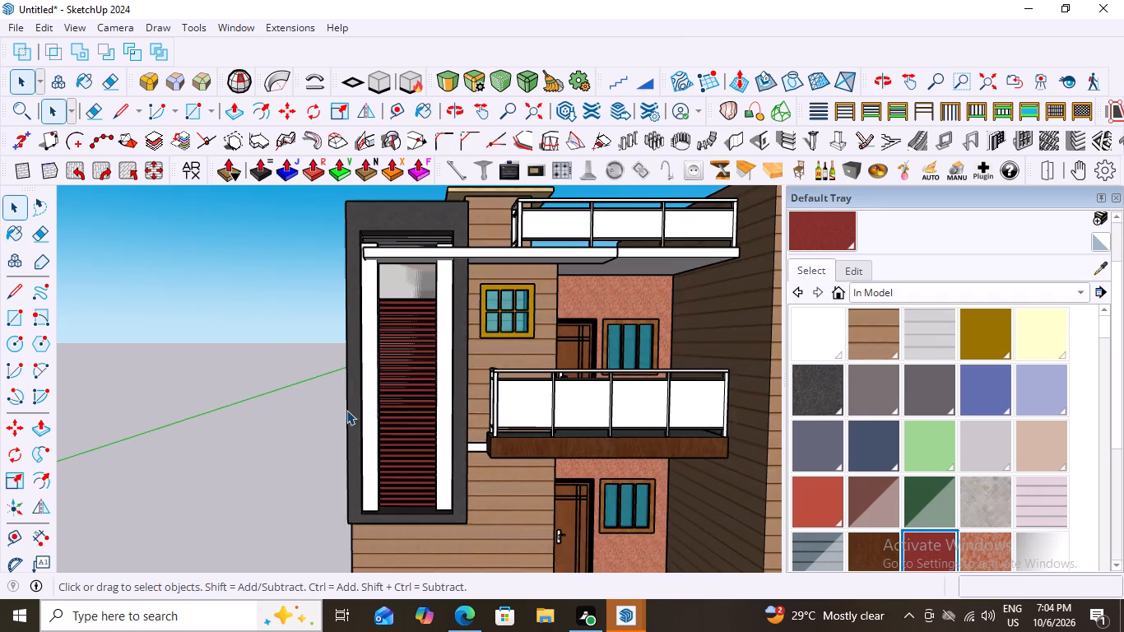
scroll(346, 411, down, 3)
scroll(404, 334, up, 7)
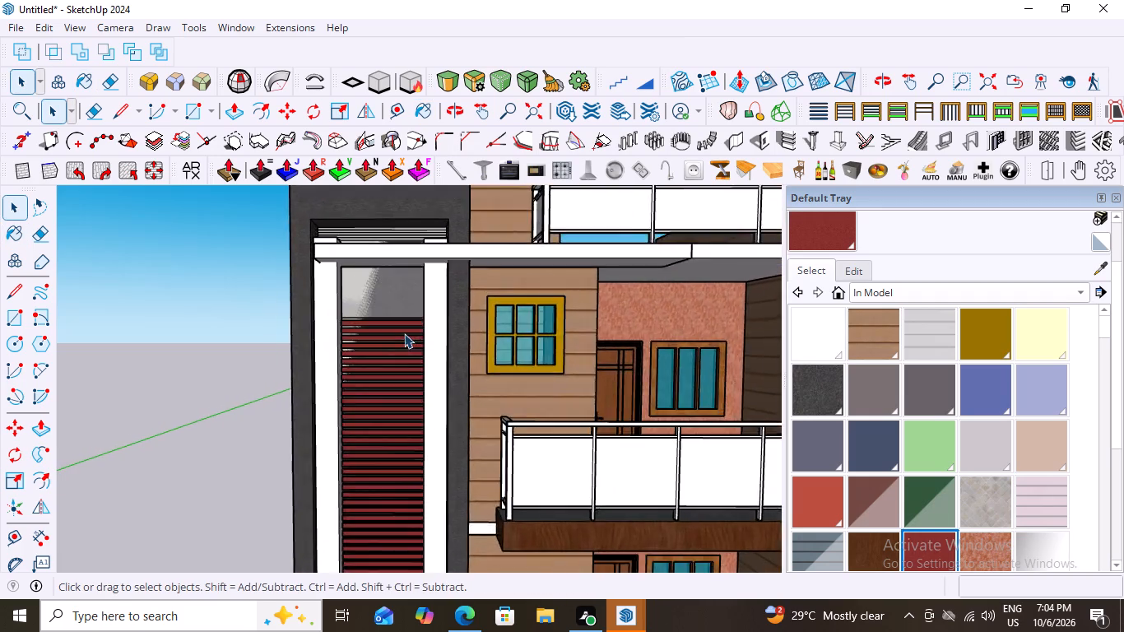
scroll(404, 333, up, 5)
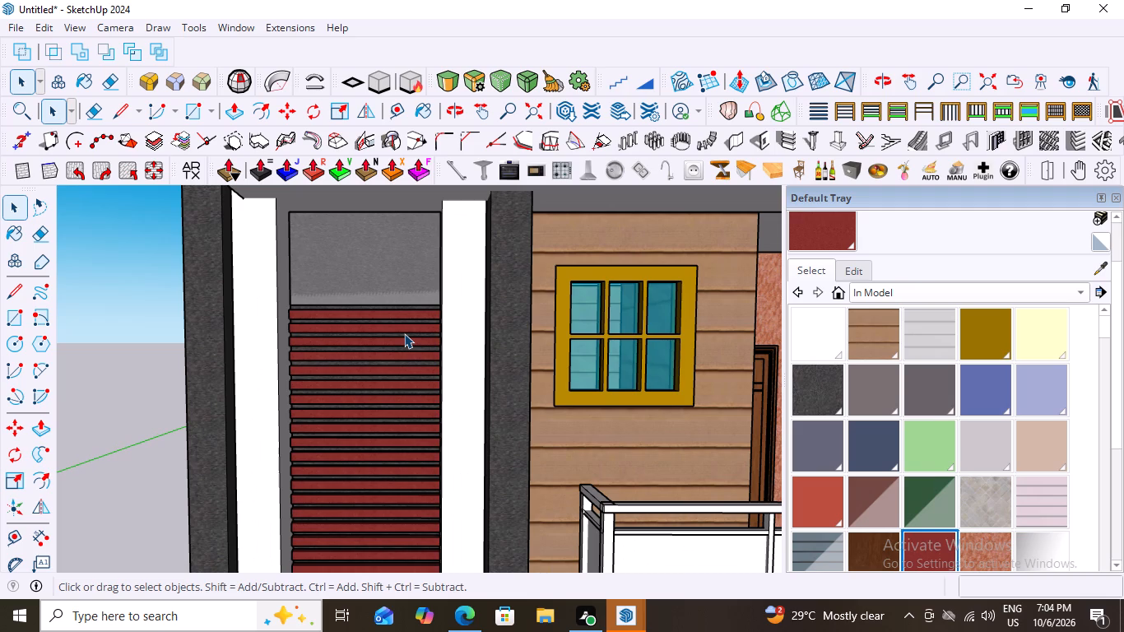
scroll(404, 333, down, 15)
scroll(388, 481, down, 3)
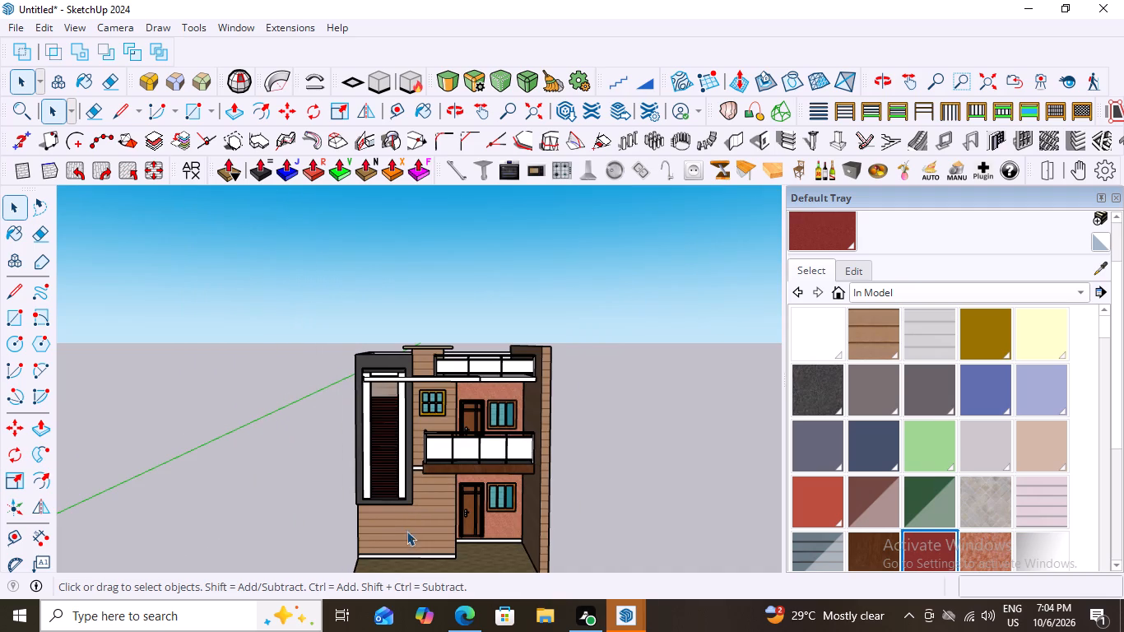
Open the white vertical post on the left side of the louvred panel for editing and select all its geometry.
middle_drag(320, 459, 282, 444)
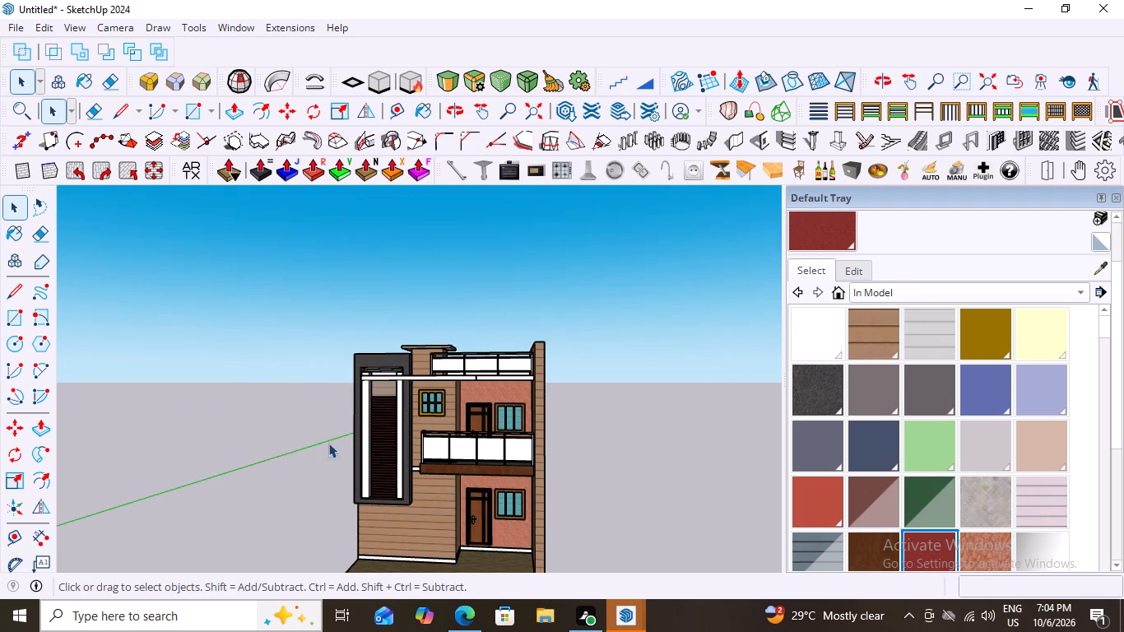
scroll(340, 448, up, 10)
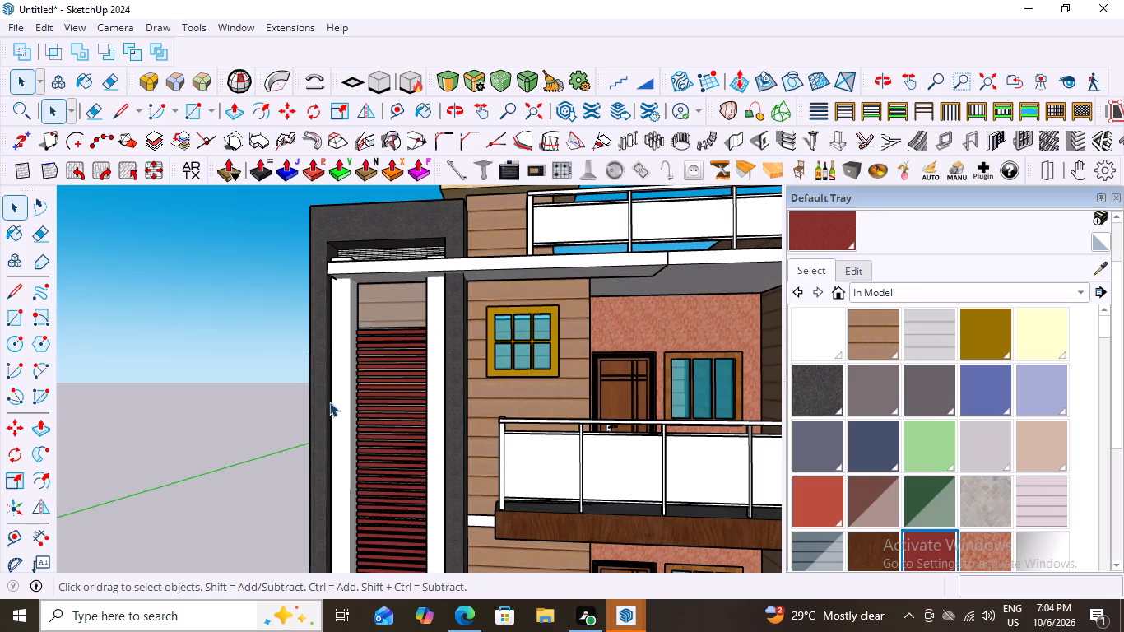
click(336, 402)
double_click(335, 374)
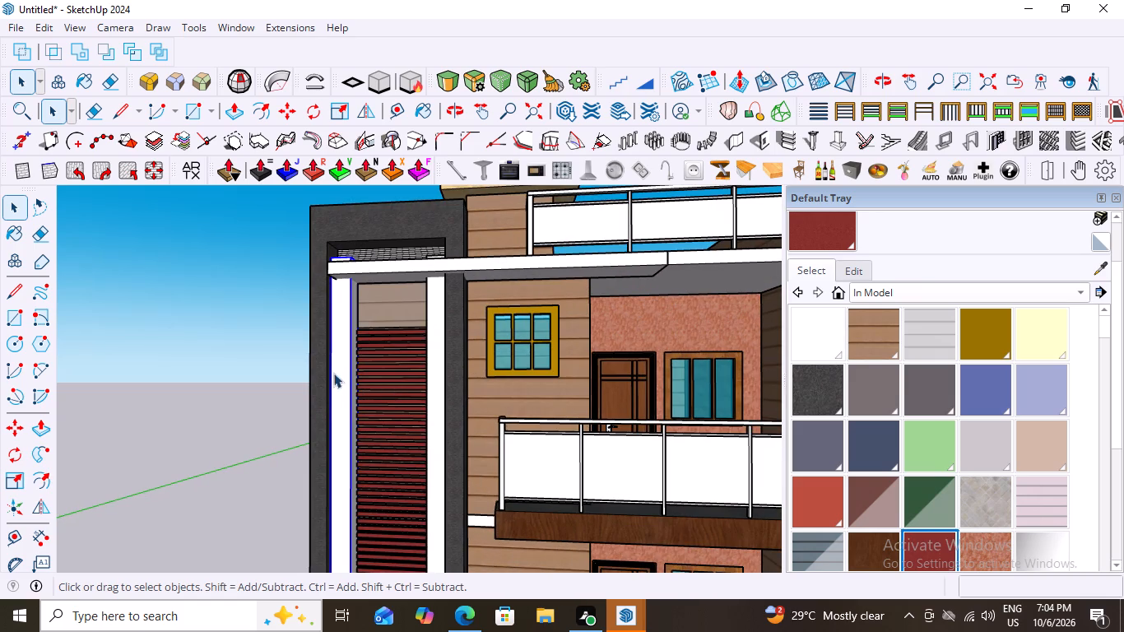
double_click(337, 374)
triple_click(338, 374)
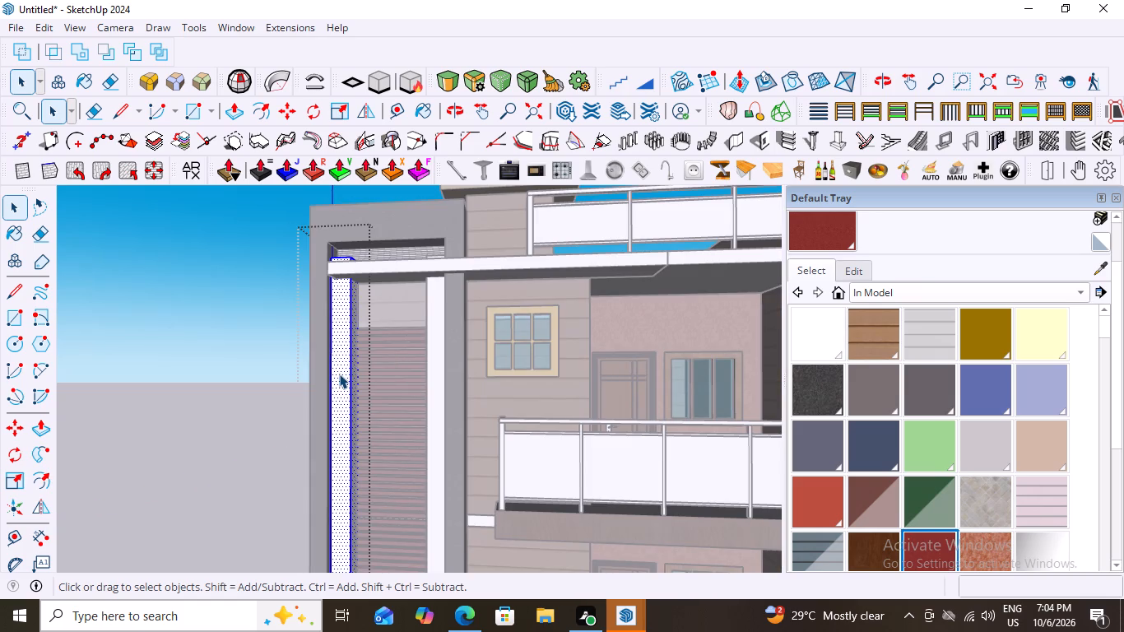
scroll(339, 374, down, 2)
middle_drag(355, 407, 485, 436)
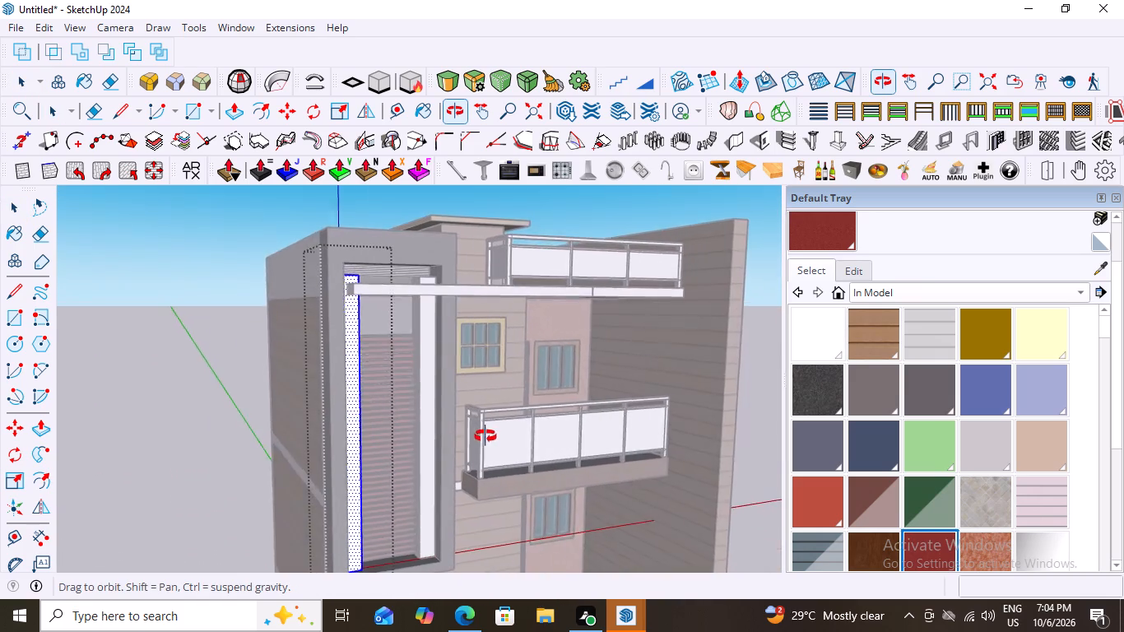
middle_drag(485, 436, 429, 416)
scroll(360, 410, up, 3)
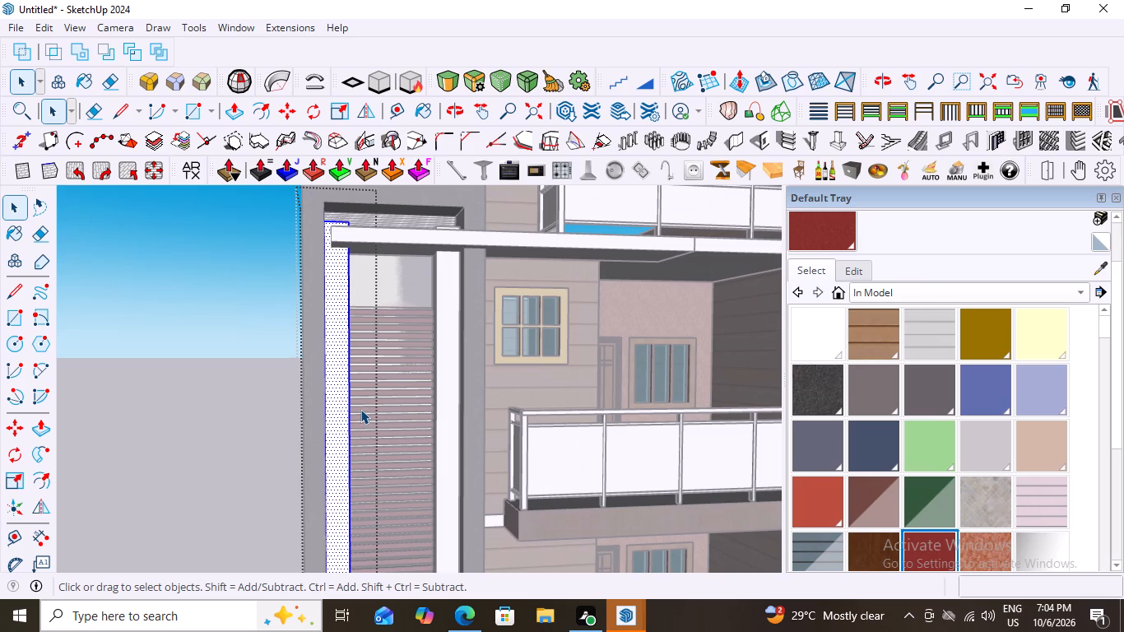
Paint the selected post with the rough coursed stone material from the Brick, Cladding and Siding collection.
click(1079, 289)
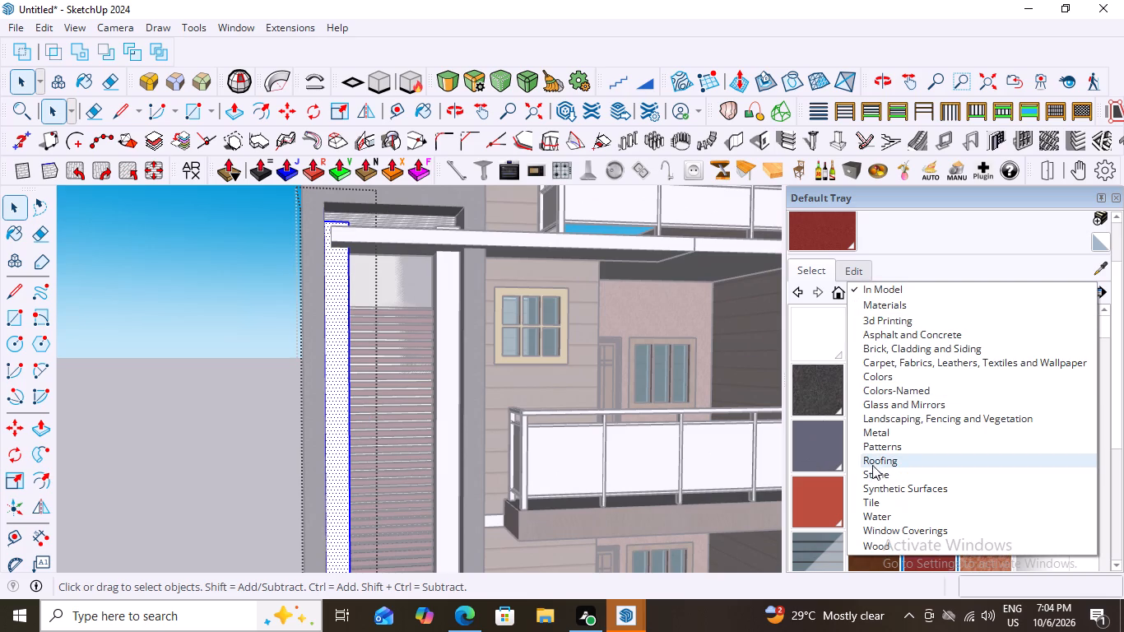
click(872, 471)
scroll(854, 467, down, 3)
scroll(964, 369, up, 3)
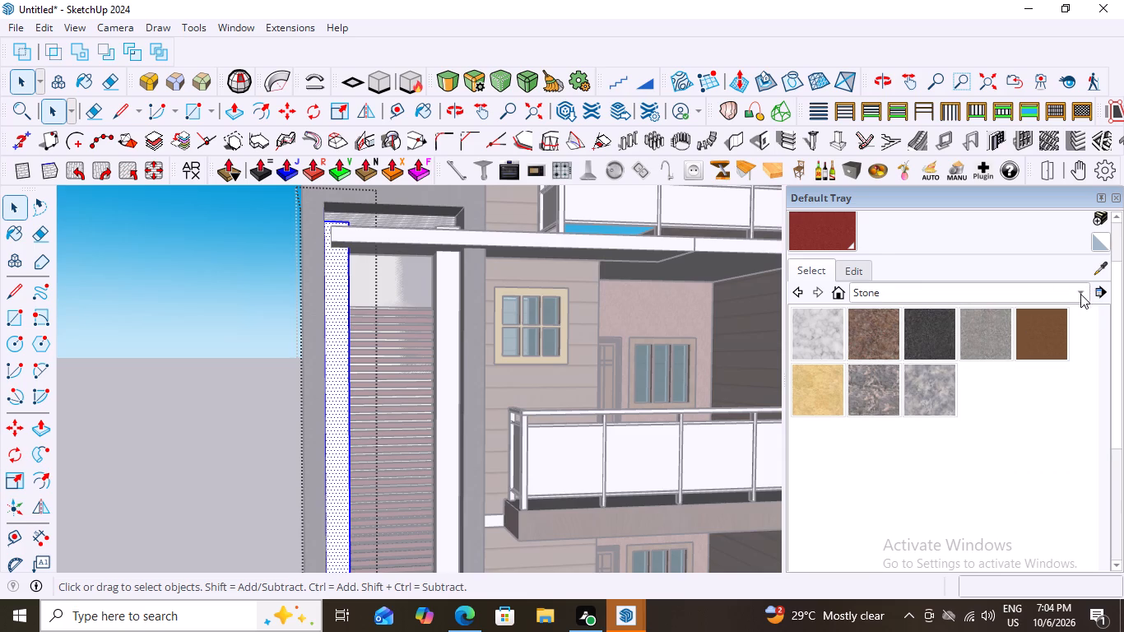
click(1080, 294)
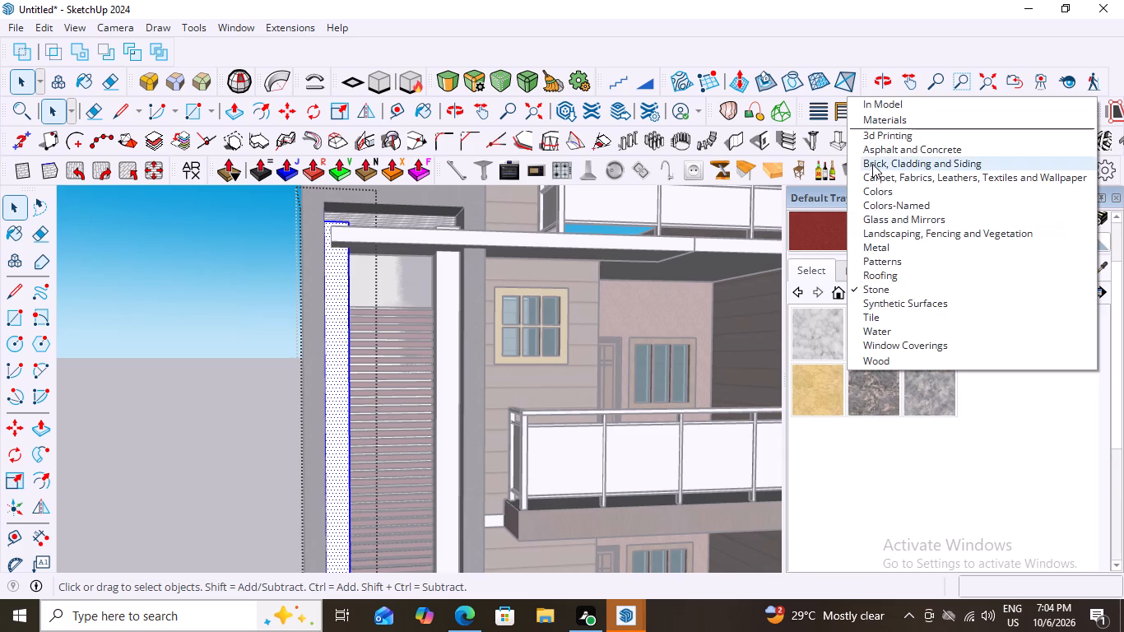
click(874, 160)
scroll(876, 355, down, 2)
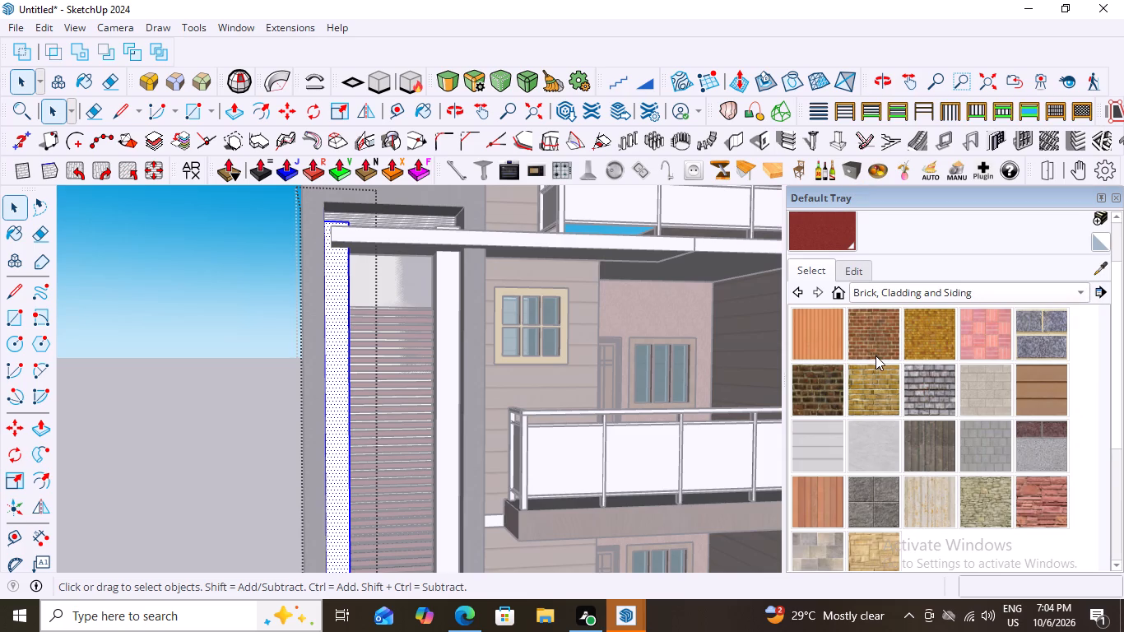
scroll(901, 383, down, 3)
scroll(909, 458, down, 5)
scroll(930, 490, up, 5)
scroll(919, 425, up, 4)
scroll(825, 343, up, 3)
scroll(1006, 510, down, 2)
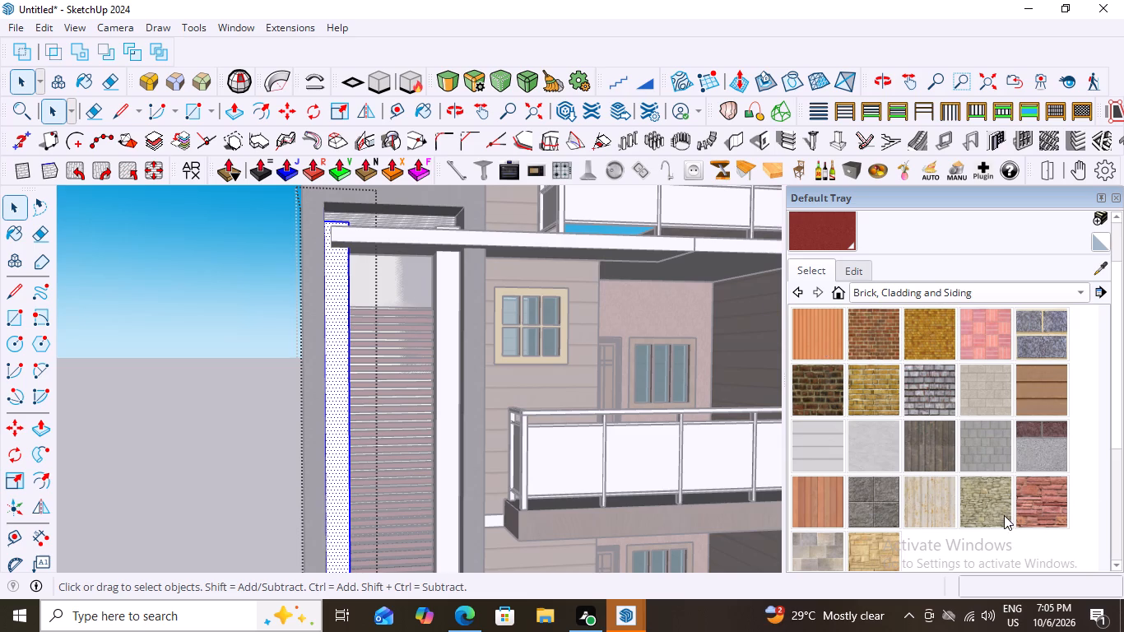
scroll(1004, 515, down, 2)
click(1006, 498)
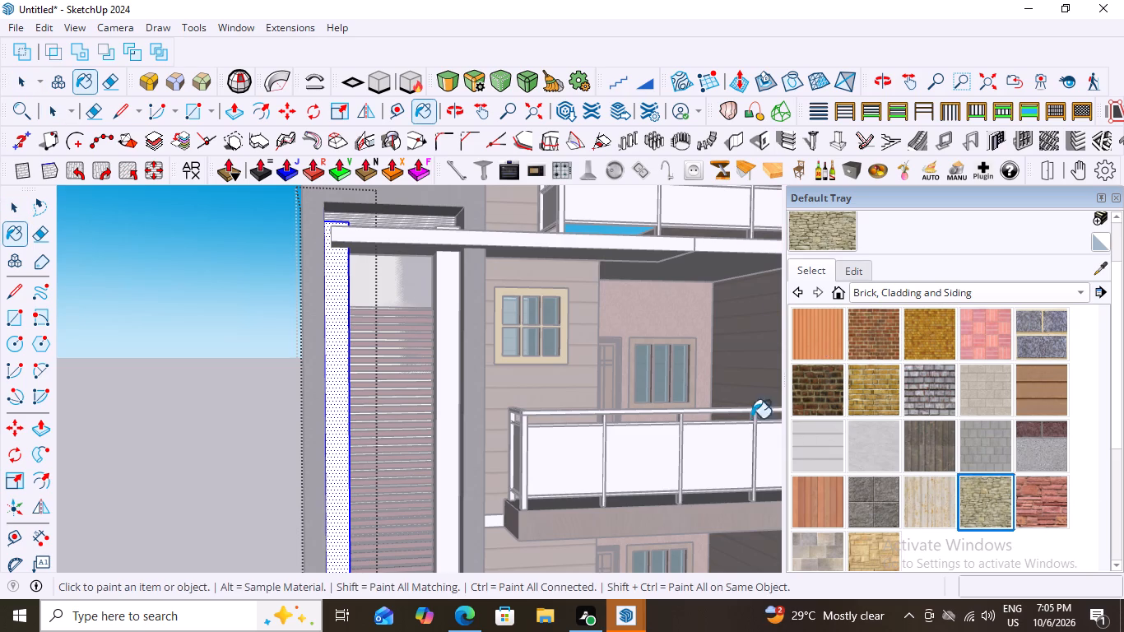
click(338, 300)
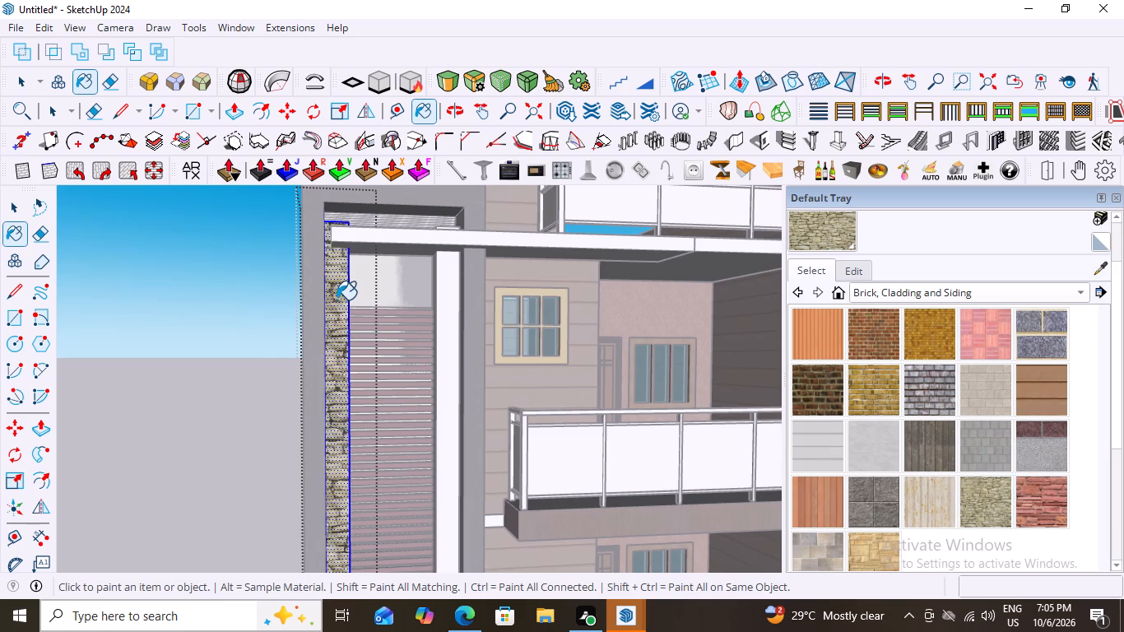
Create a darker, slightly warmer variant of the rough coursed stone material and repaint the left post with it.
scroll(337, 300, up, 18)
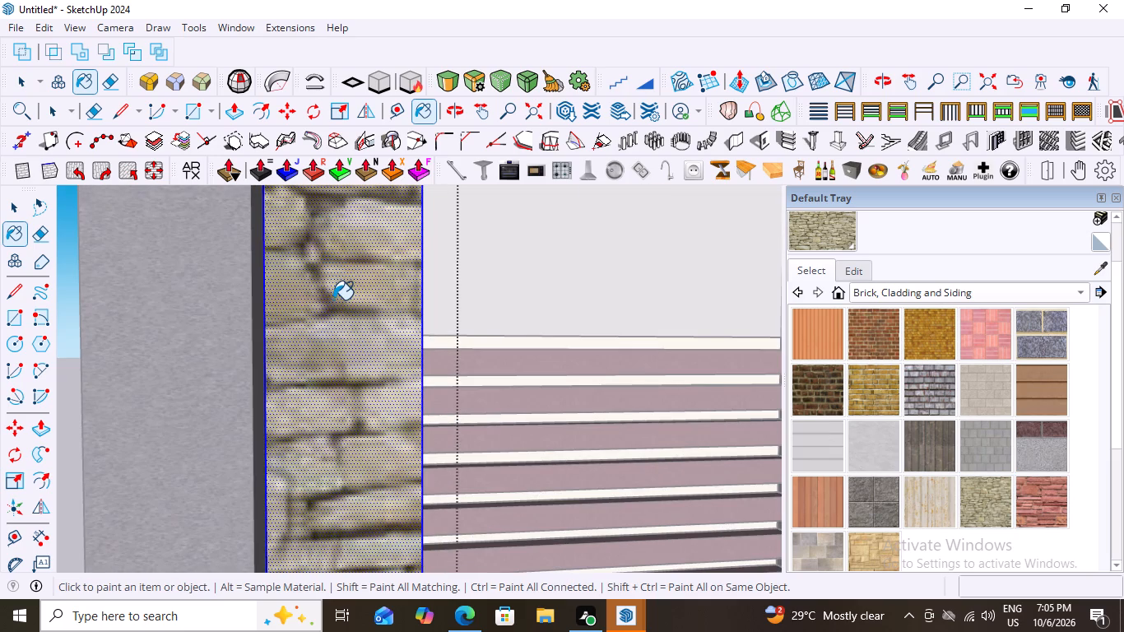
click(1097, 213)
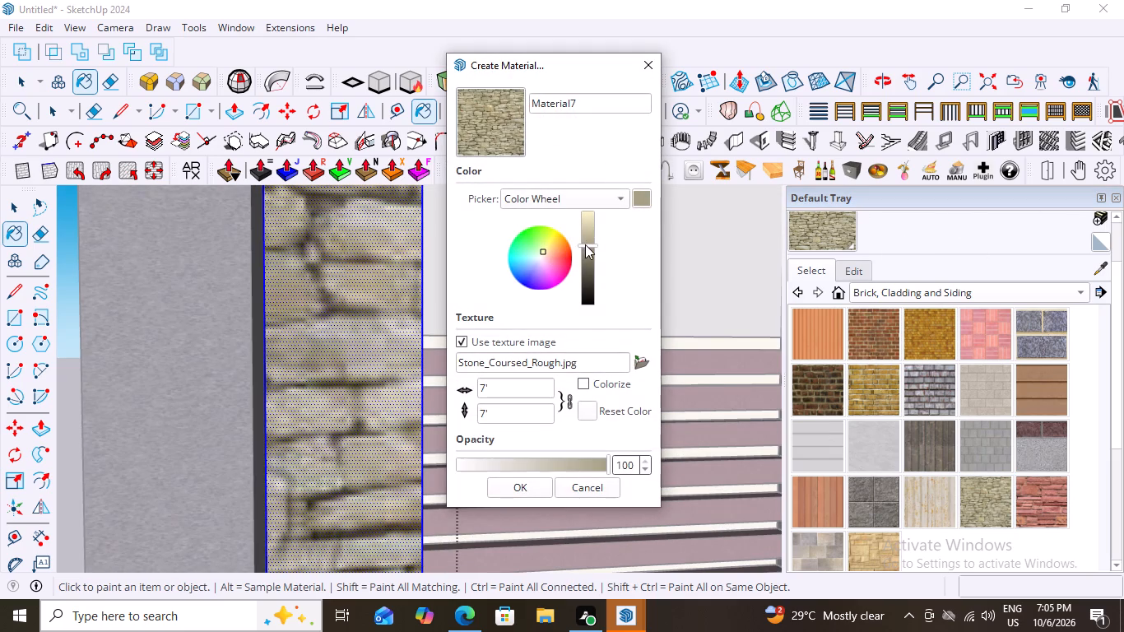
drag(585, 244, 588, 272)
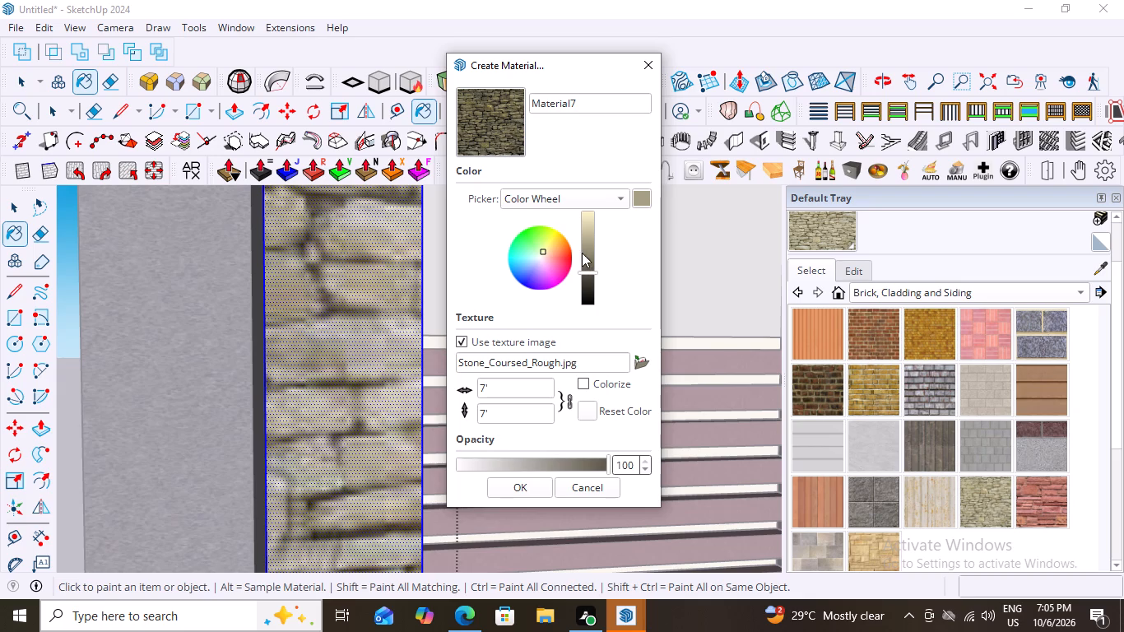
click(544, 252)
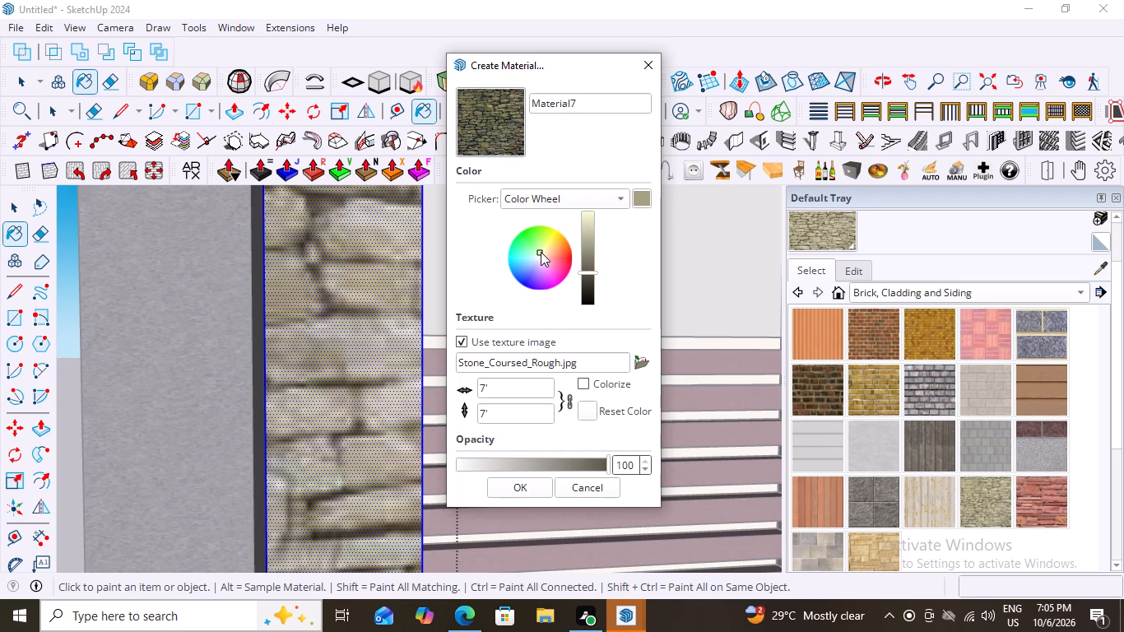
click(591, 271)
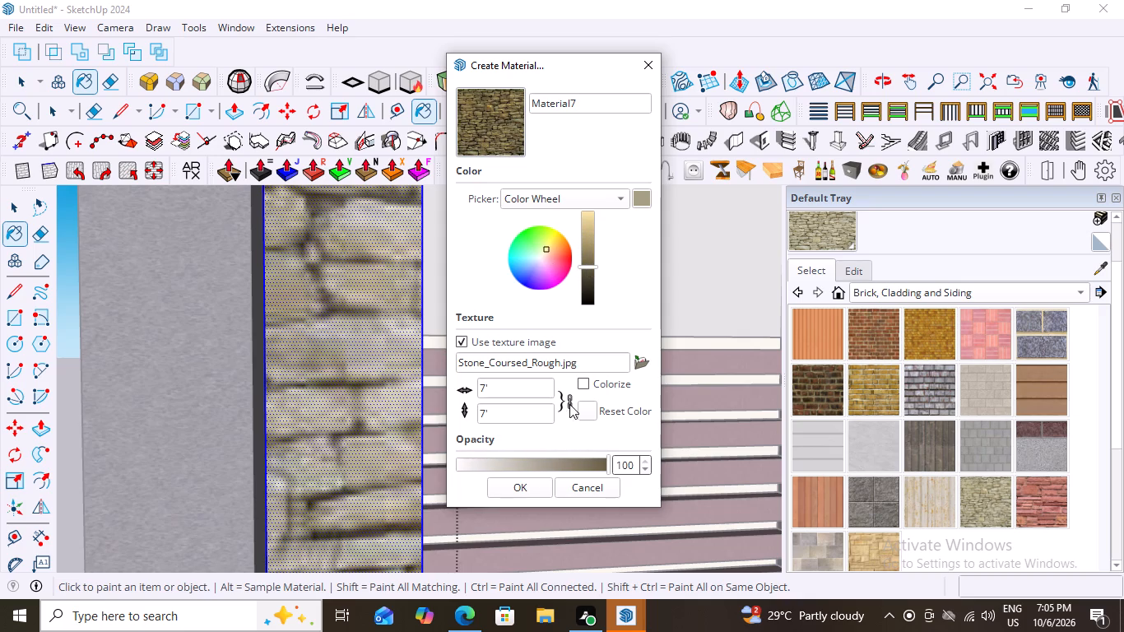
click(518, 487)
click(369, 397)
scroll(357, 337, down, 3)
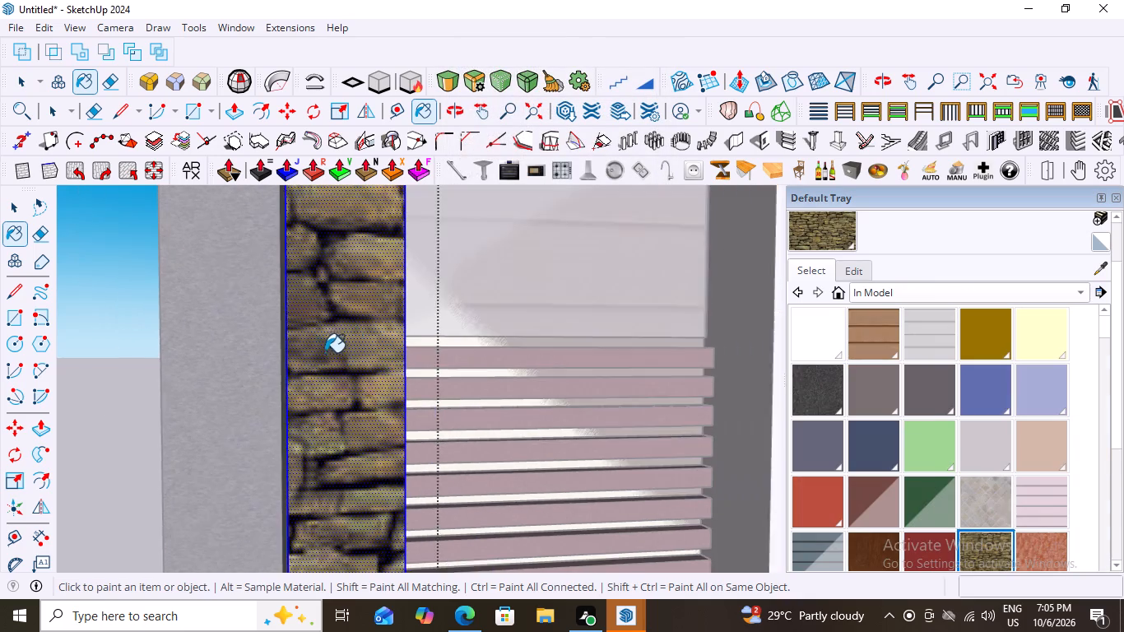
scroll(325, 352, down, 7)
click(601, 399)
scroll(473, 375, down, 5)
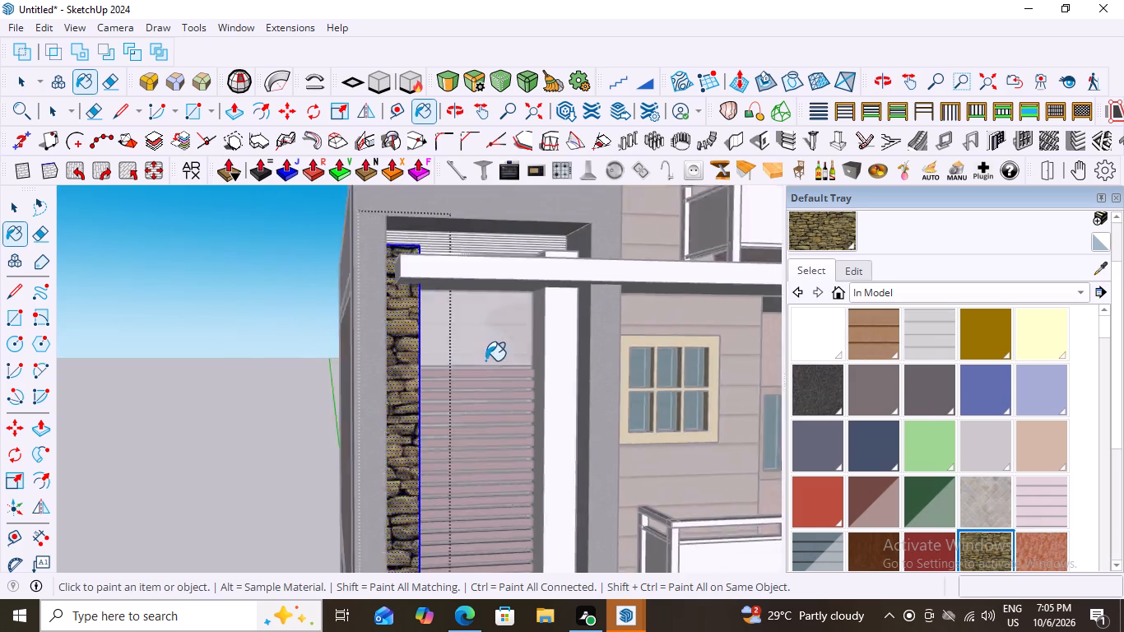
scroll(485, 360, down, 10)
key(space)
click(287, 336)
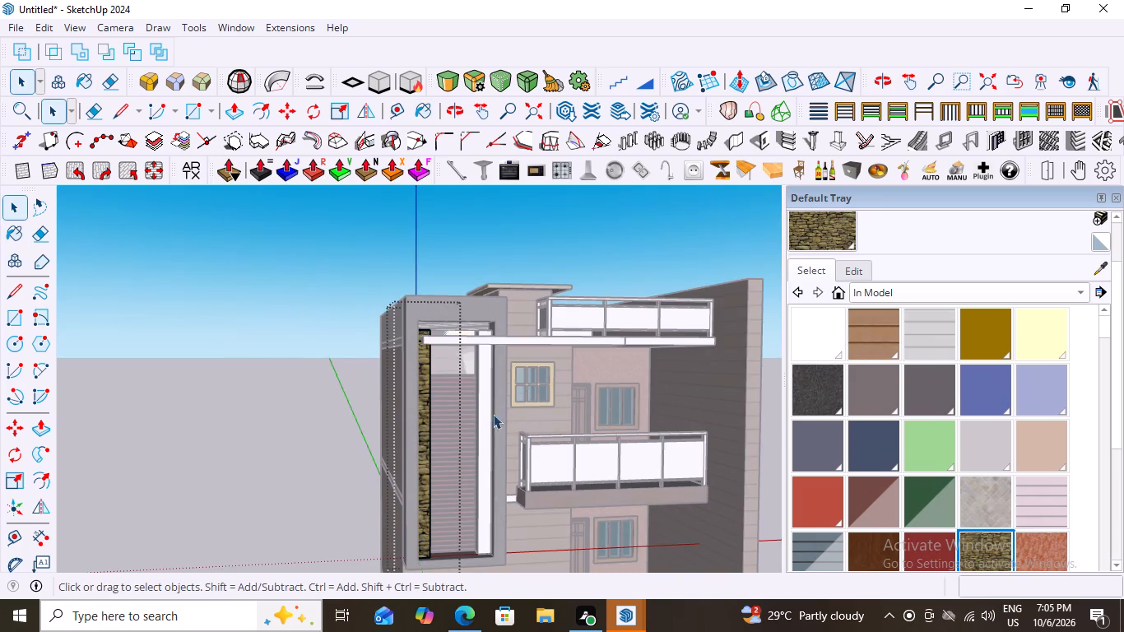
Paint the white vertical post on the right side of the louvred panel with the darkened rough coursed stone material.
middle_drag(470, 421, 364, 432)
scroll(457, 420, up, 7)
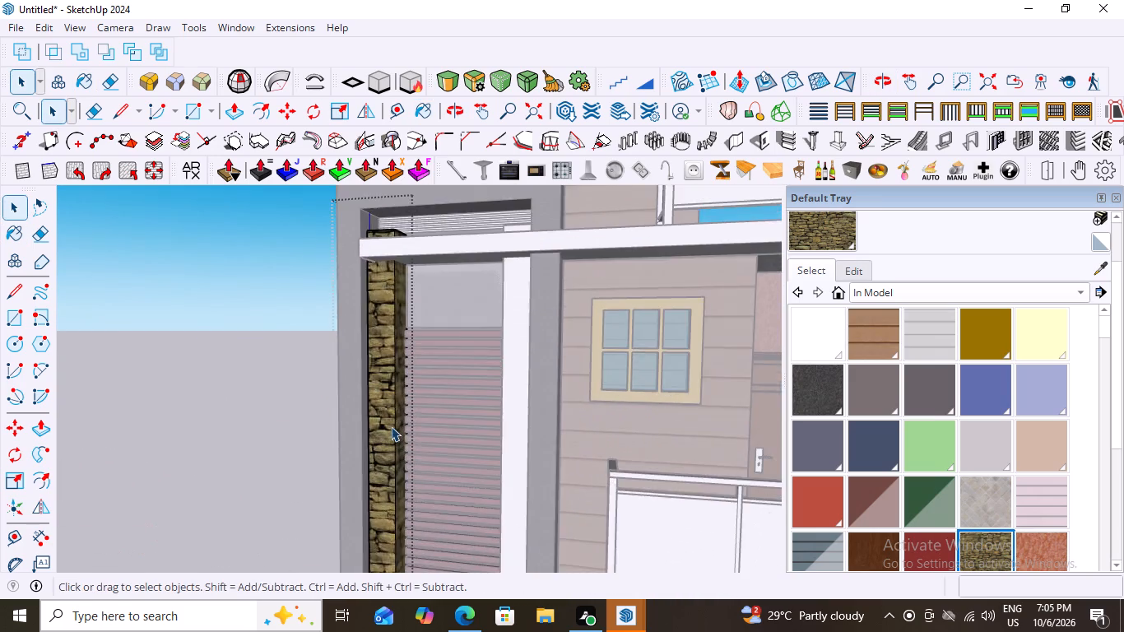
scroll(391, 426, up, 5)
middle_drag(570, 441, 616, 445)
scroll(631, 441, down, 7)
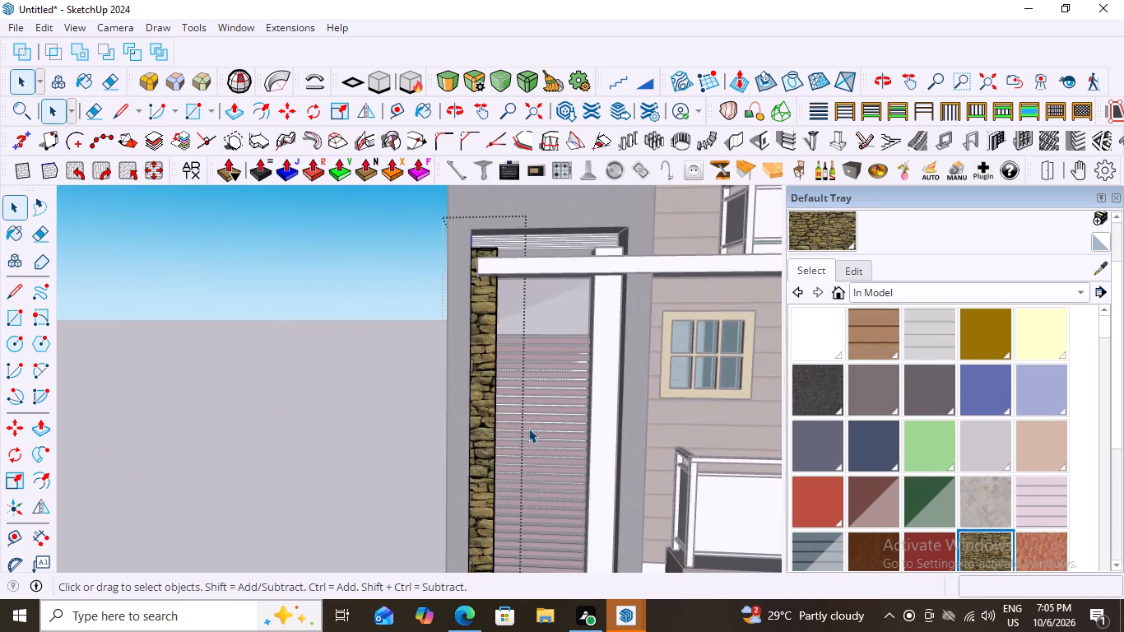
middle_drag(532, 429, 694, 451)
scroll(535, 403, up, 3)
click(559, 397)
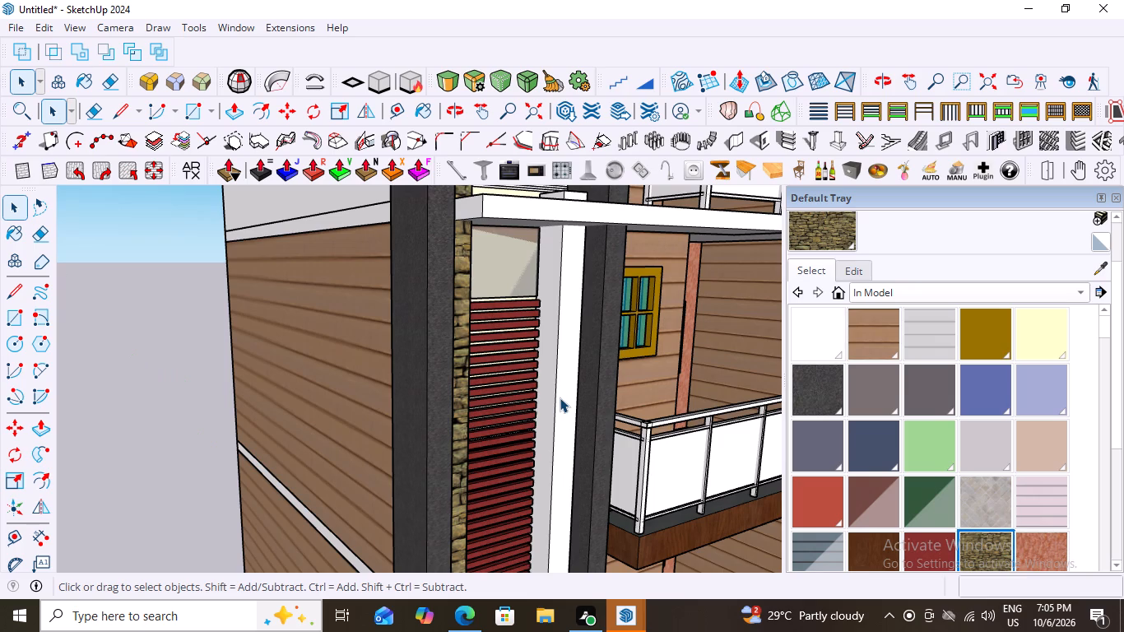
click(560, 397)
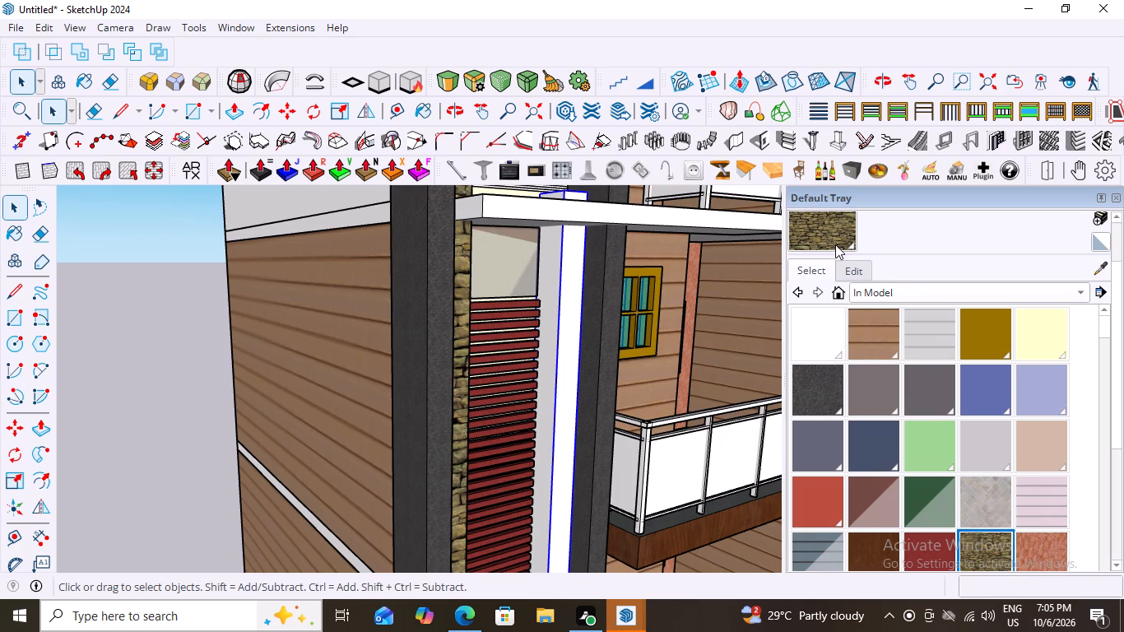
click(830, 229)
click(563, 340)
scroll(321, 381, down, 3)
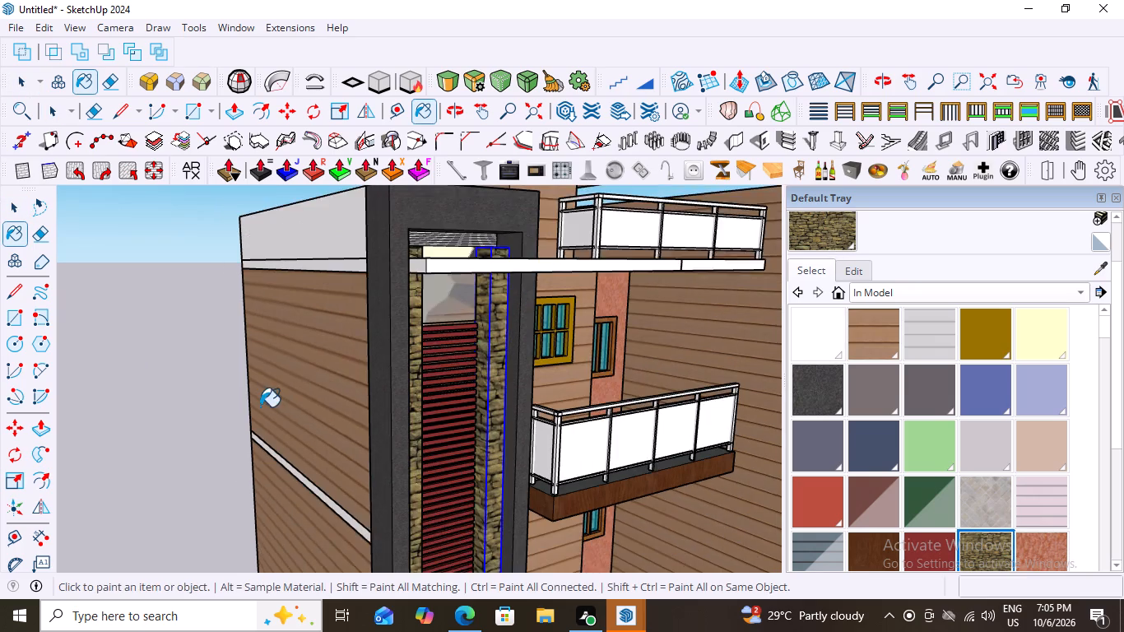
scroll(289, 430, down, 1)
middle_click(407, 425)
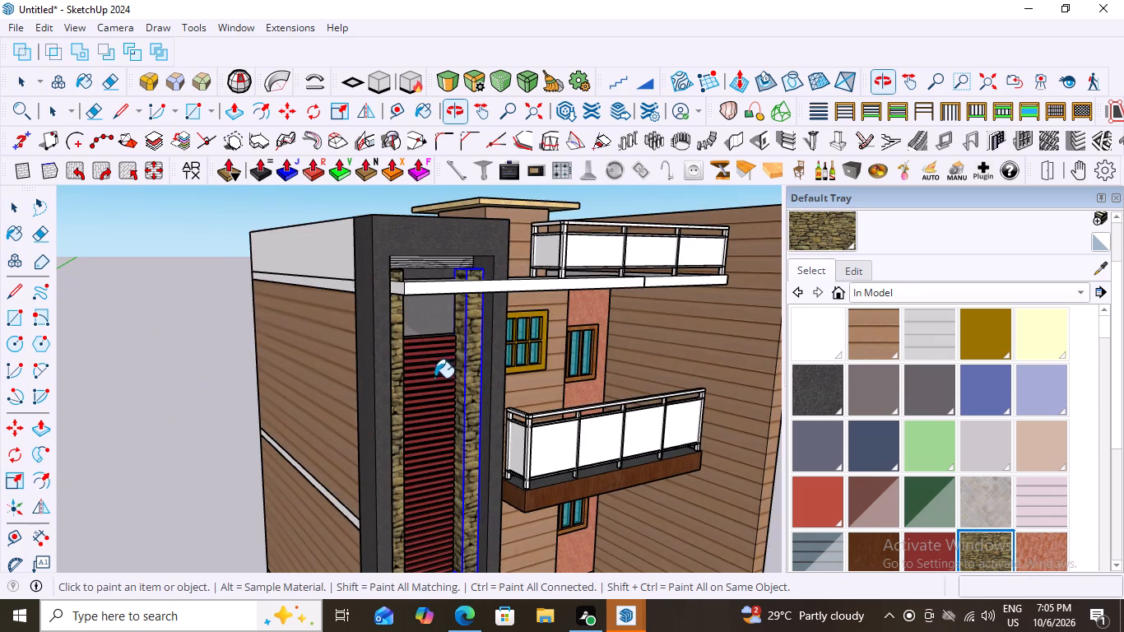
scroll(315, 399, down, 9)
key(space)
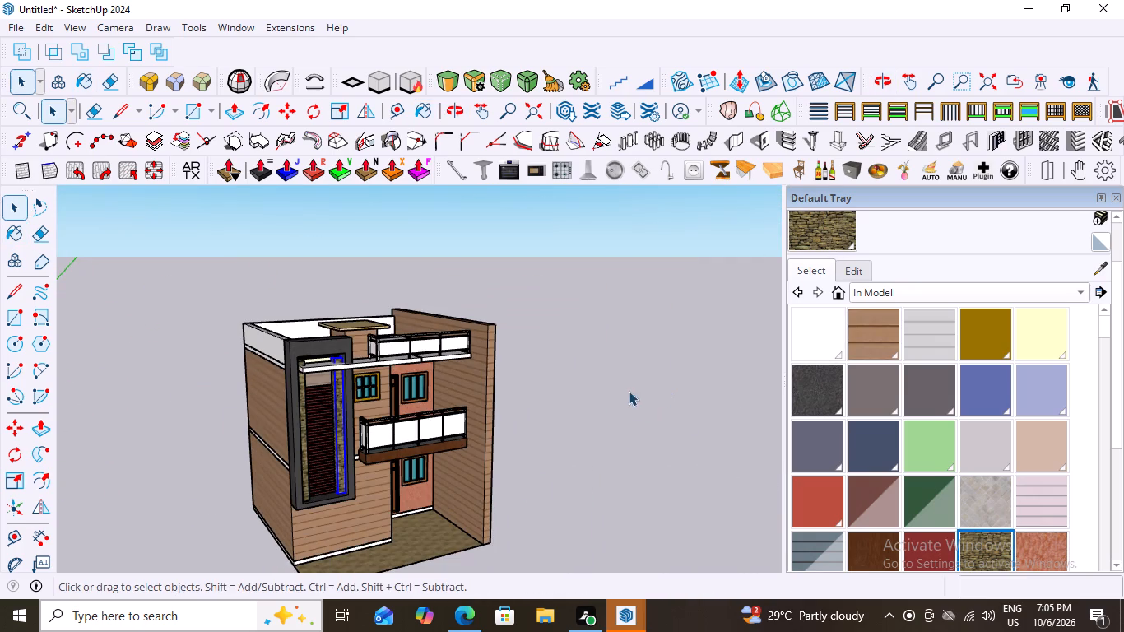
click(629, 391)
Examine the two stone-clad posts, the top of the louvred panel's recess and the whole front facade.
middle_drag(376, 476, 285, 418)
scroll(341, 439, up, 4)
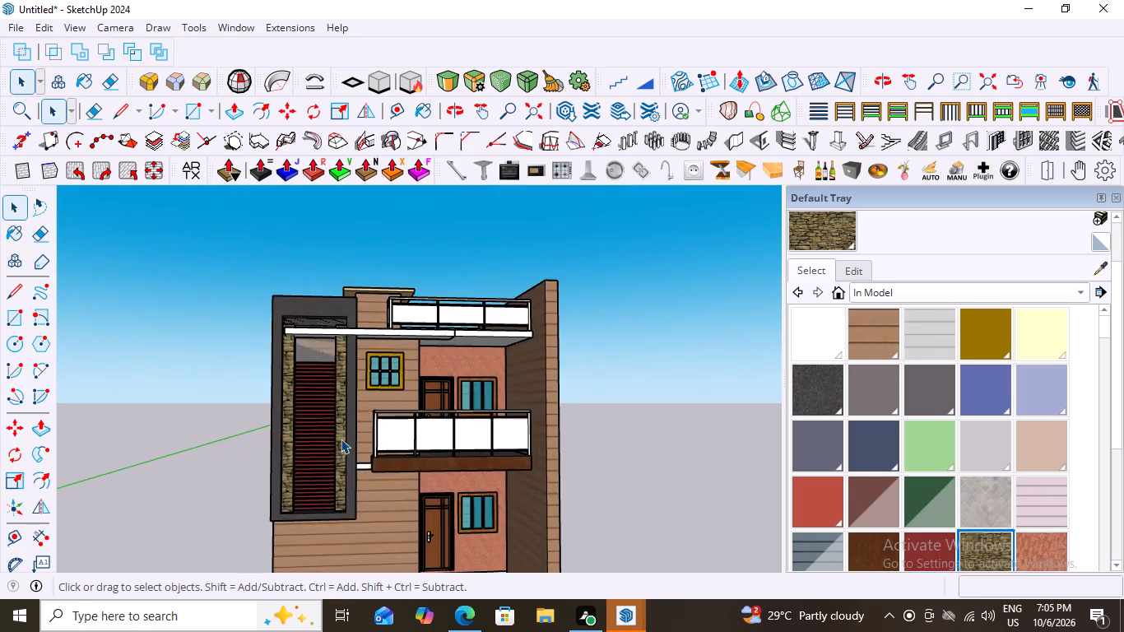
scroll(341, 439, up, 8)
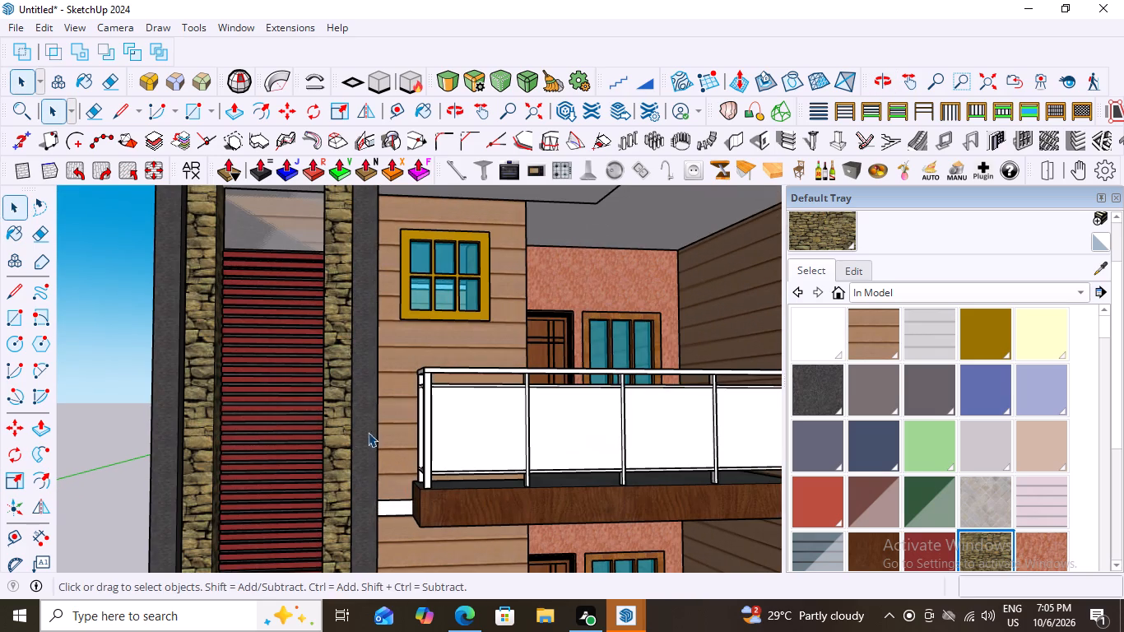
scroll(396, 427, down, 9)
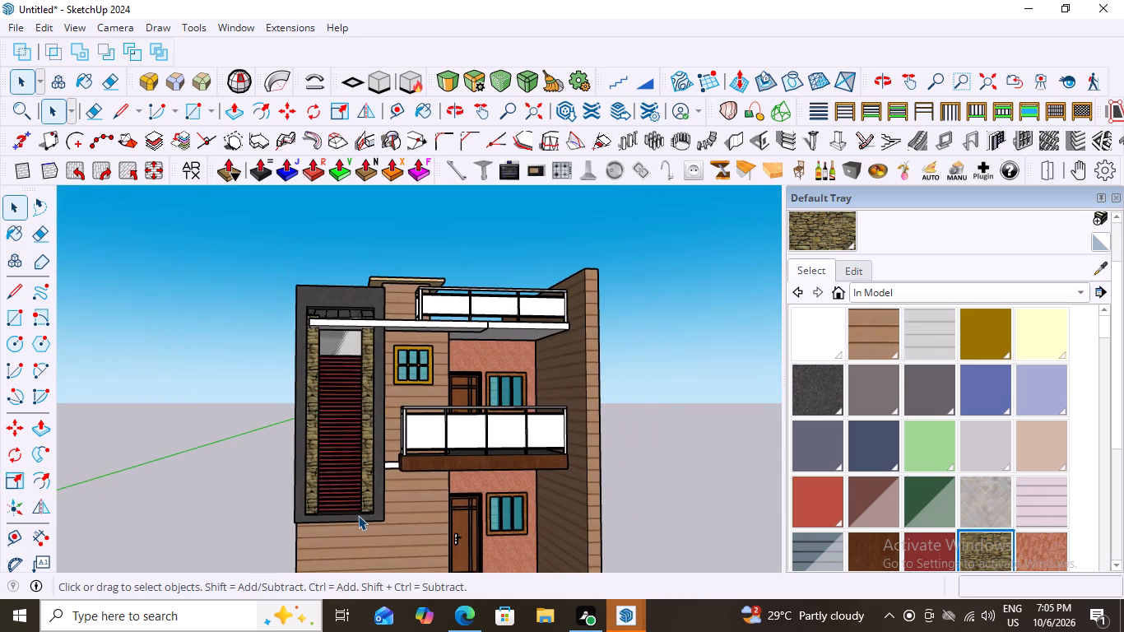
middle_drag(368, 395, 359, 448)
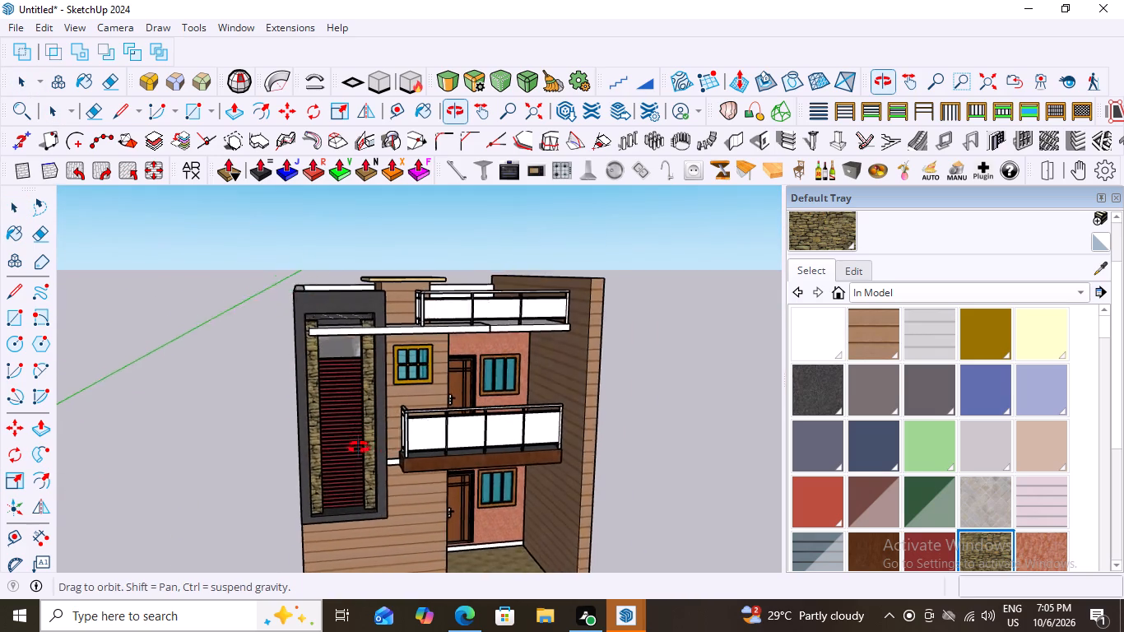
middle_drag(359, 448, 360, 486)
scroll(347, 341, up, 6)
middle_drag(330, 290, 332, 239)
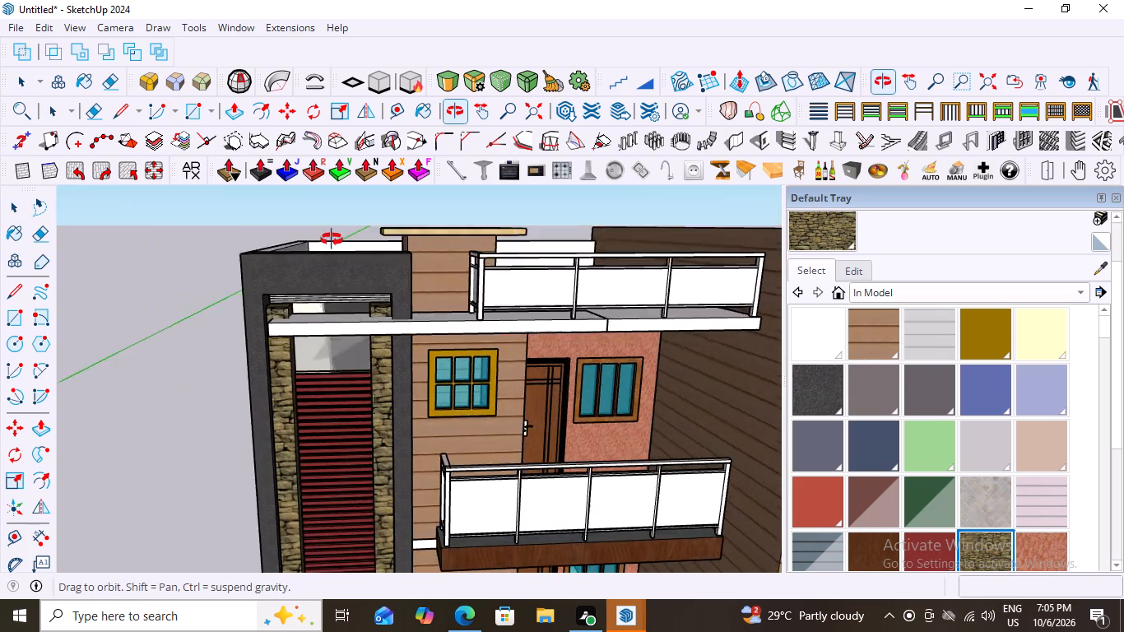
middle_drag(332, 239, 337, 221)
scroll(327, 290, up, 16)
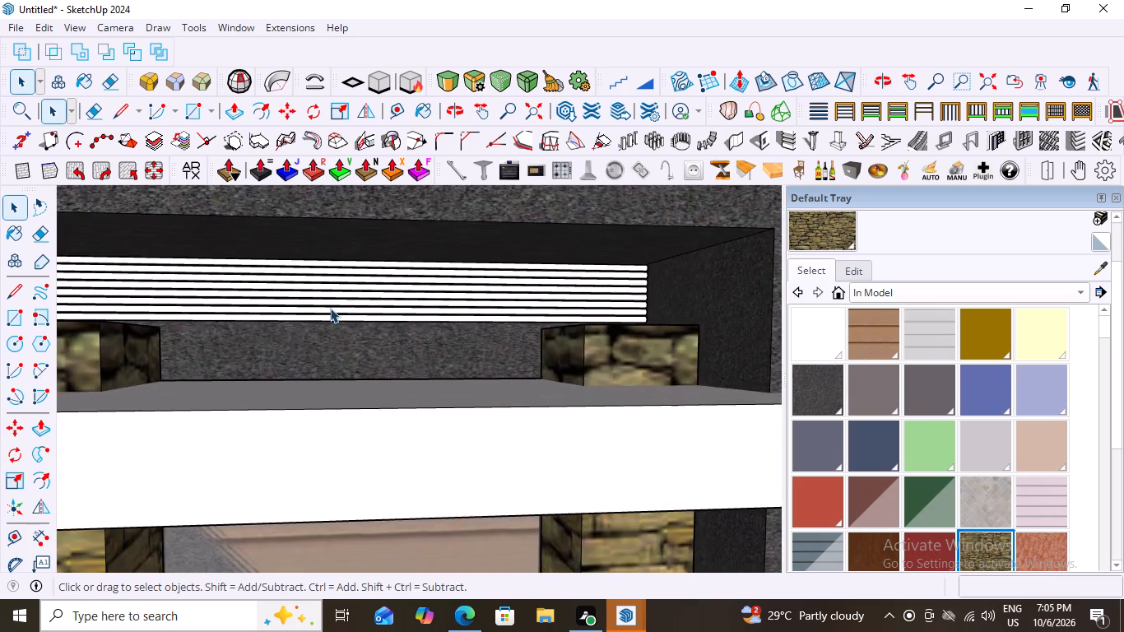
scroll(330, 308, down, 20)
scroll(330, 308, down, 4)
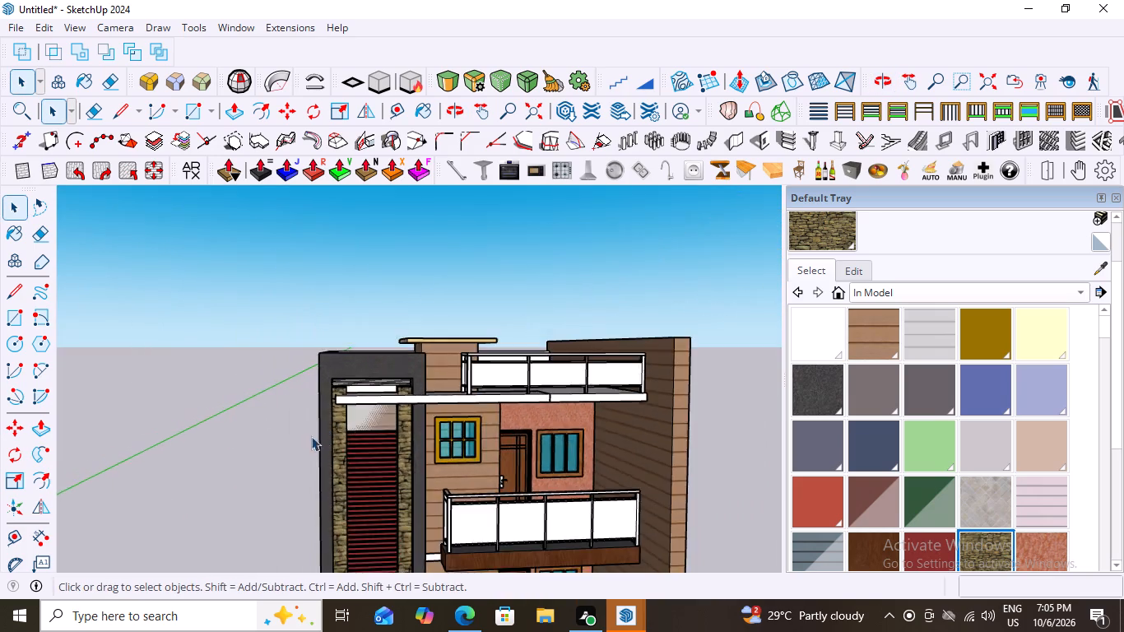
scroll(311, 436, down, 14)
scroll(427, 474, down, 3)
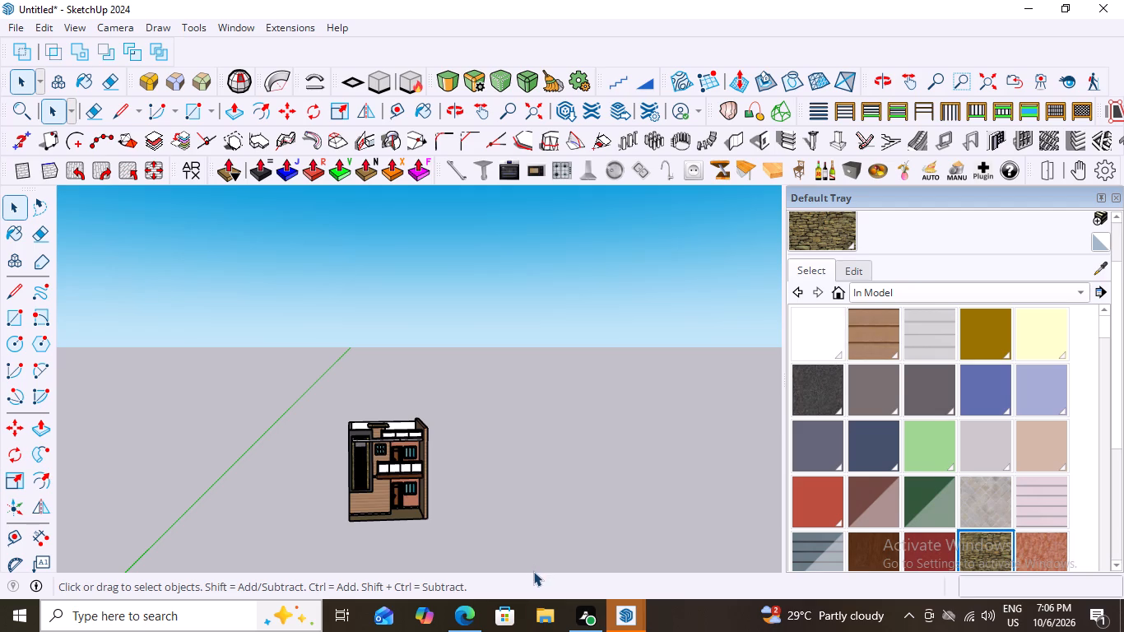
scroll(371, 489, up, 3)
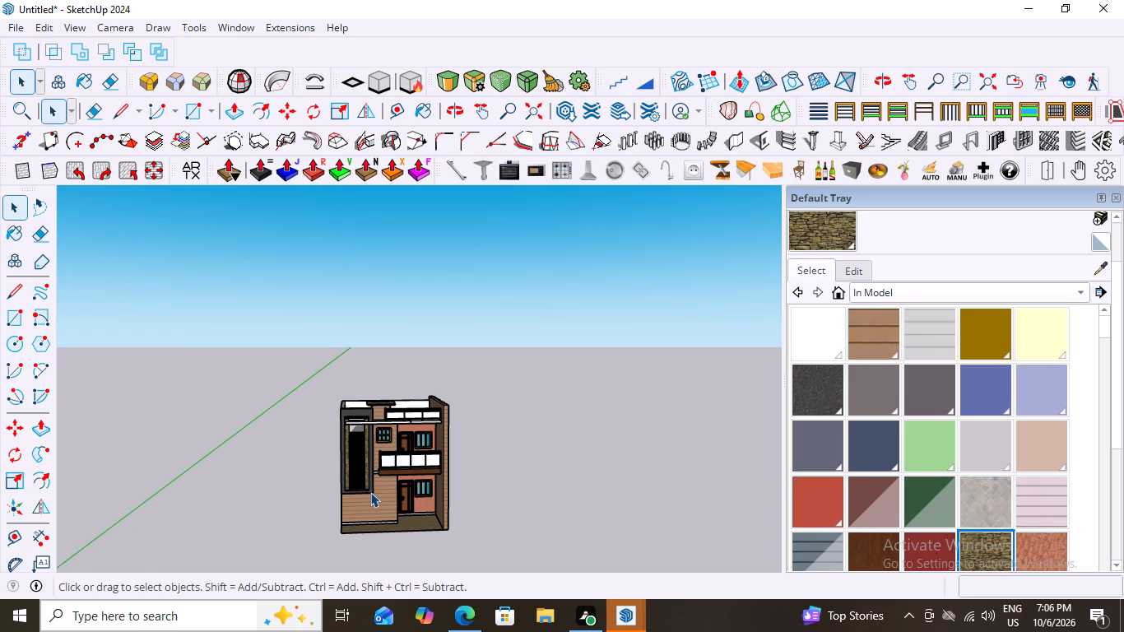
scroll(329, 479, down, 1)
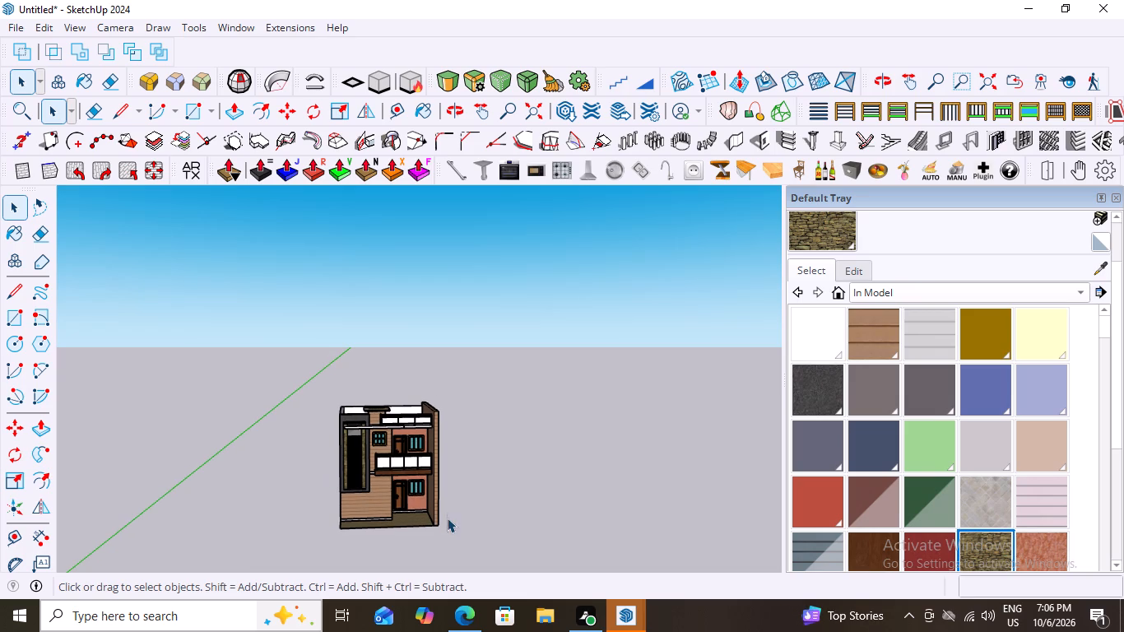
middle_drag(360, 444, 365, 456)
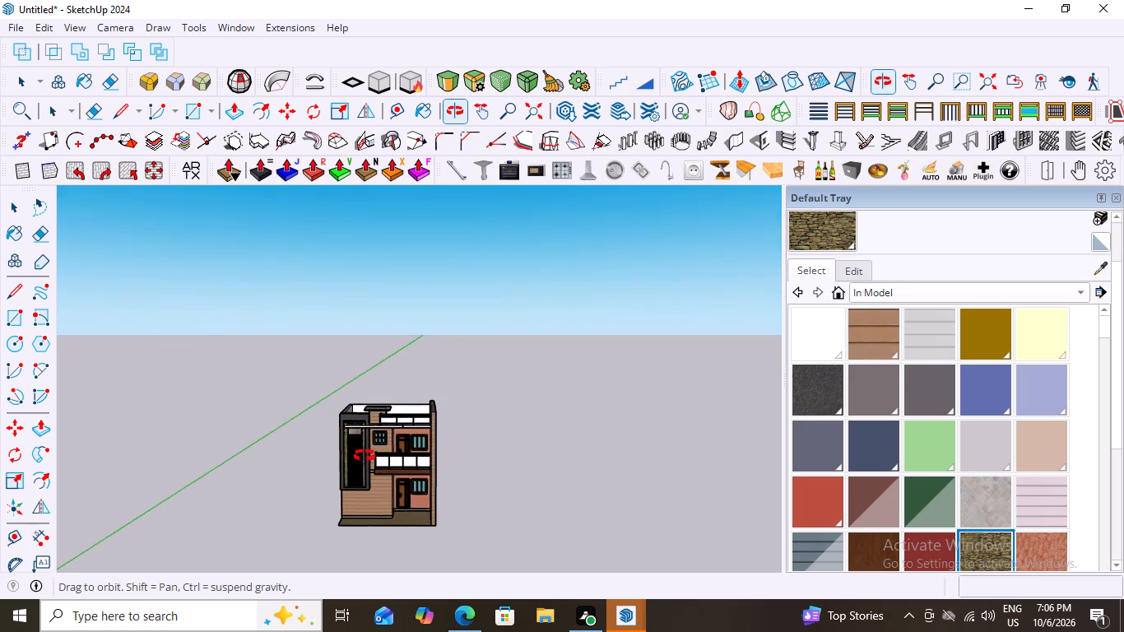
middle_drag(365, 456, 333, 478)
scroll(404, 453, up, 11)
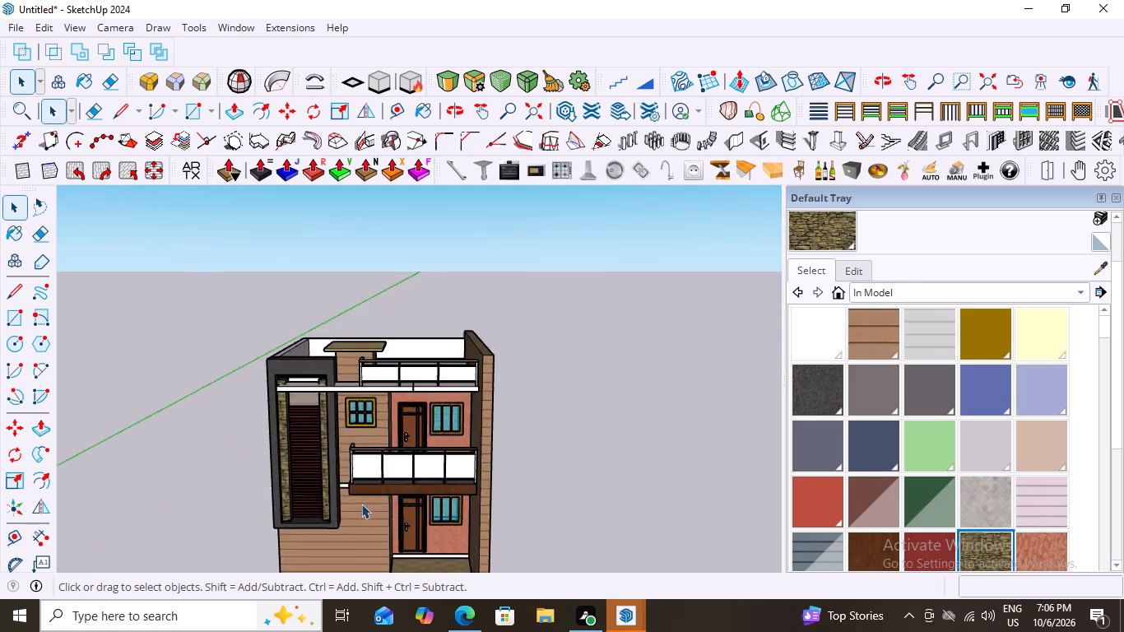
scroll(361, 504, up, 3)
middle_drag(406, 476, 406, 434)
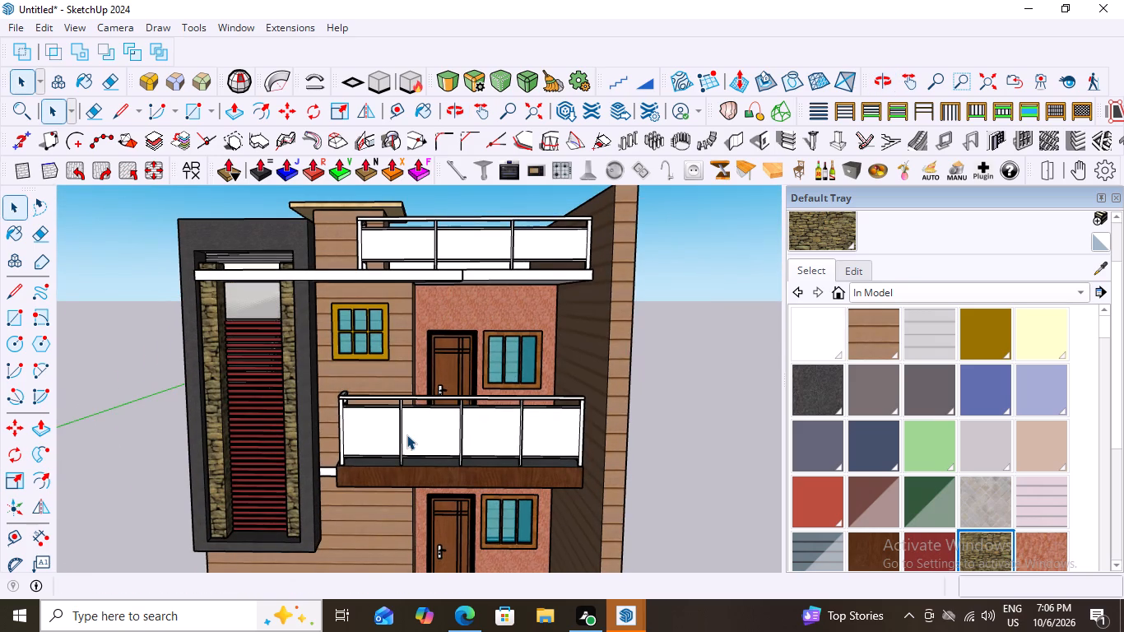
scroll(304, 456, down, 2)
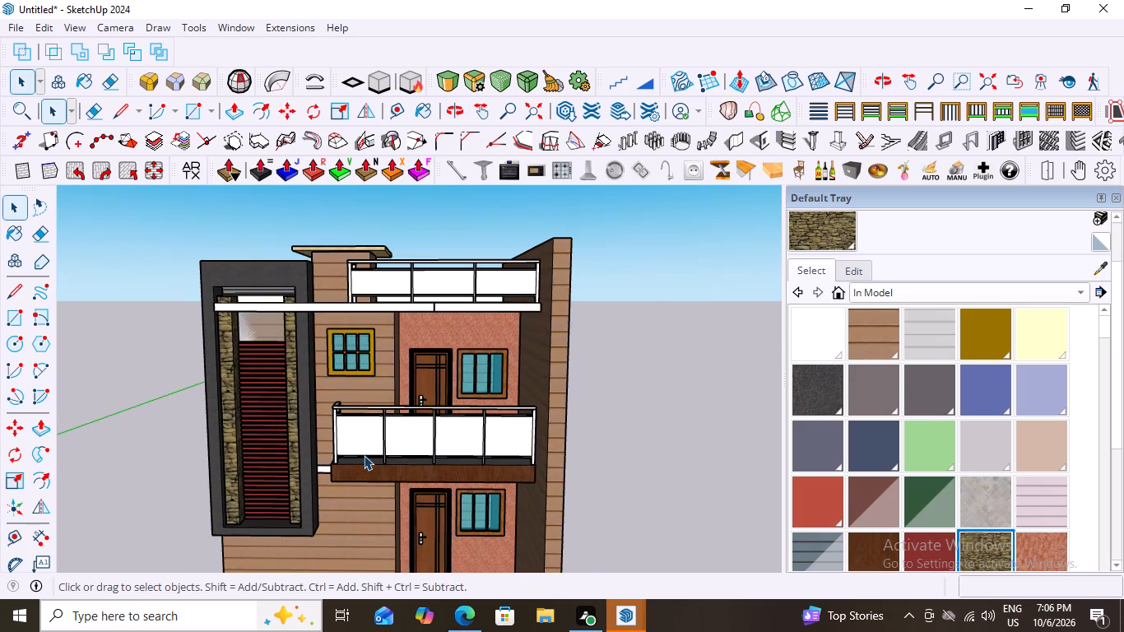
Paint the front panels of the brown-edged balcony's railing with the translucent grey glass from the Glass and Mirrors collection.
click(349, 438)
click(349, 438)
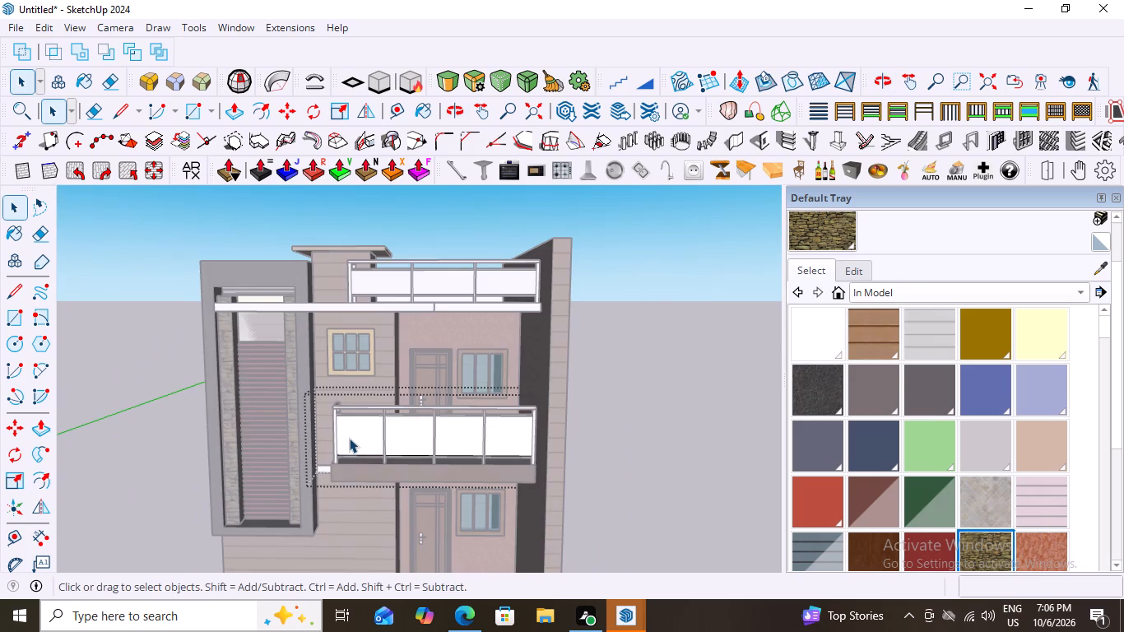
double_click(349, 438)
scroll(395, 432, up, 6)
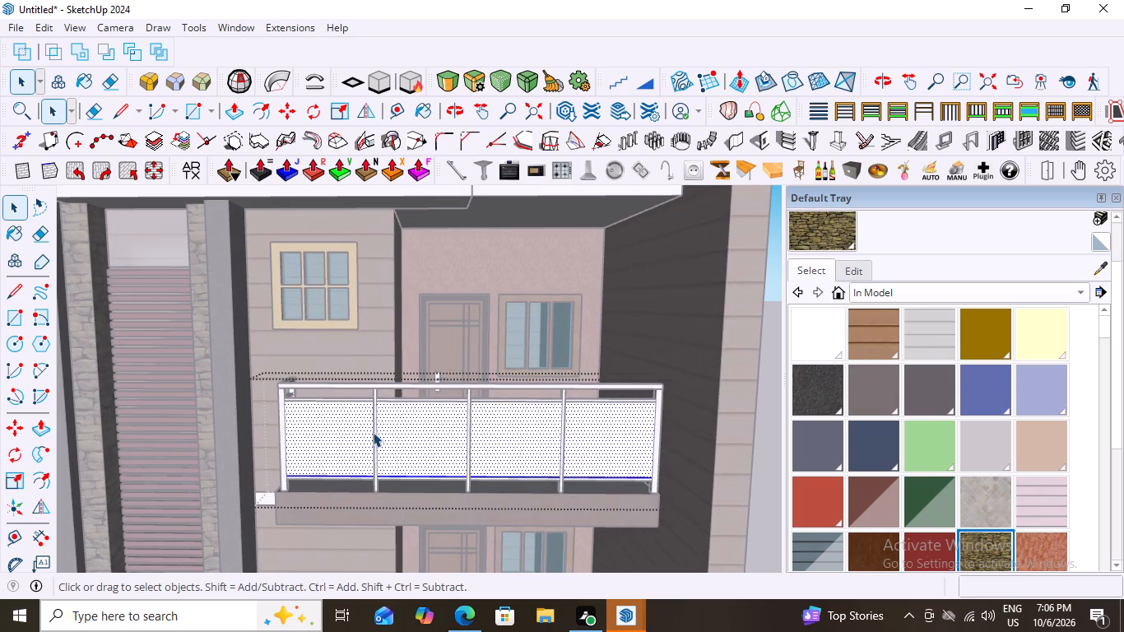
click(1078, 290)
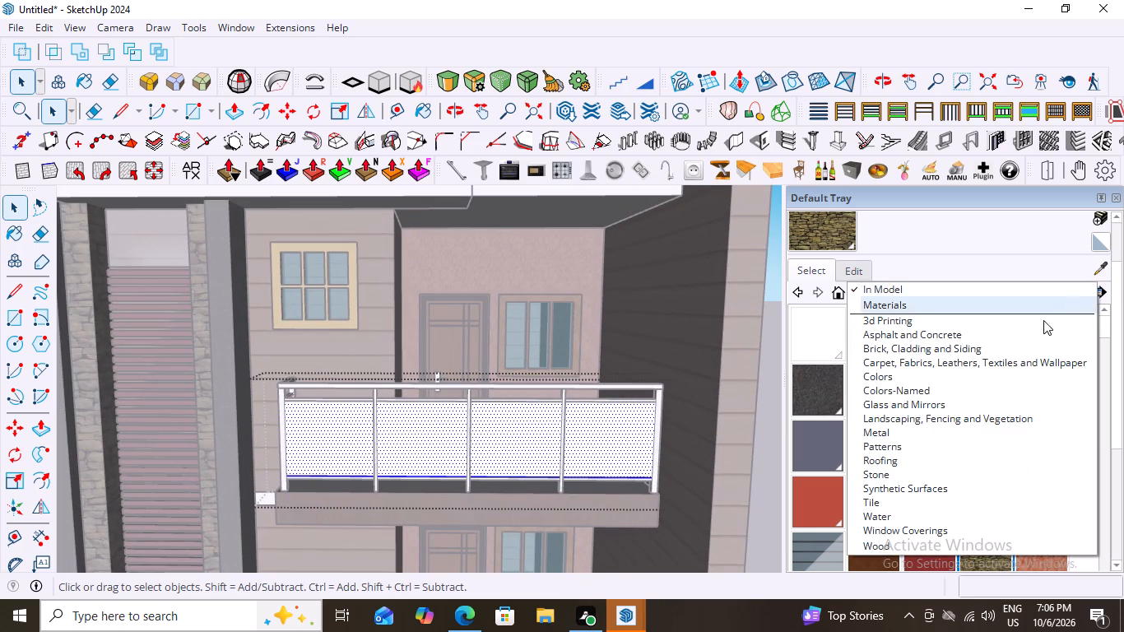
click(890, 406)
click(931, 374)
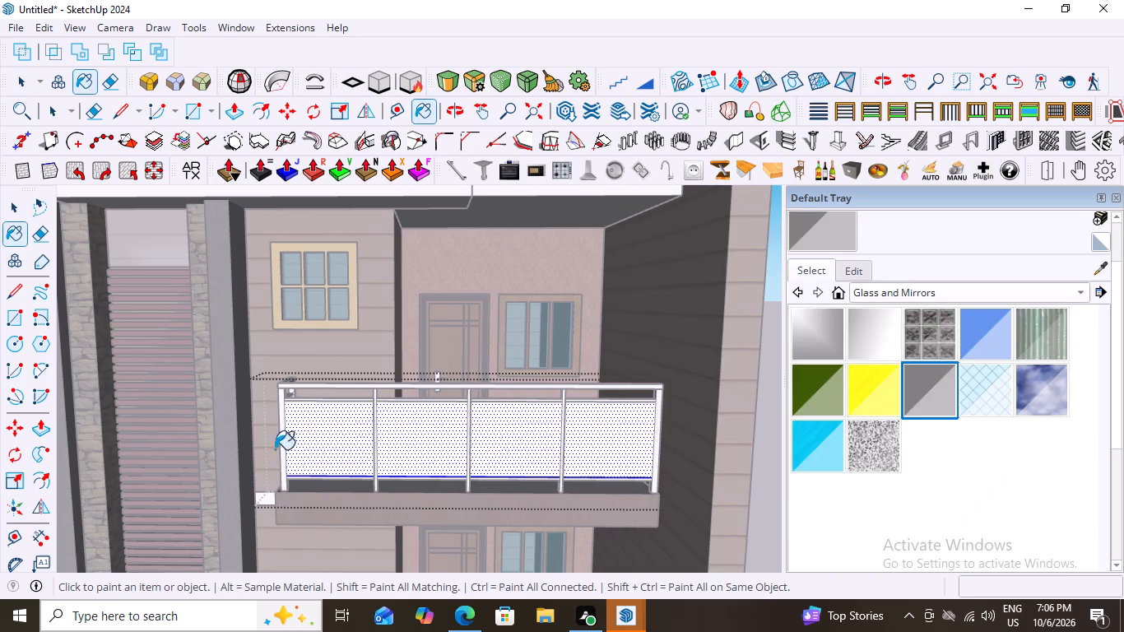
click(315, 441)
scroll(401, 446, down, 5)
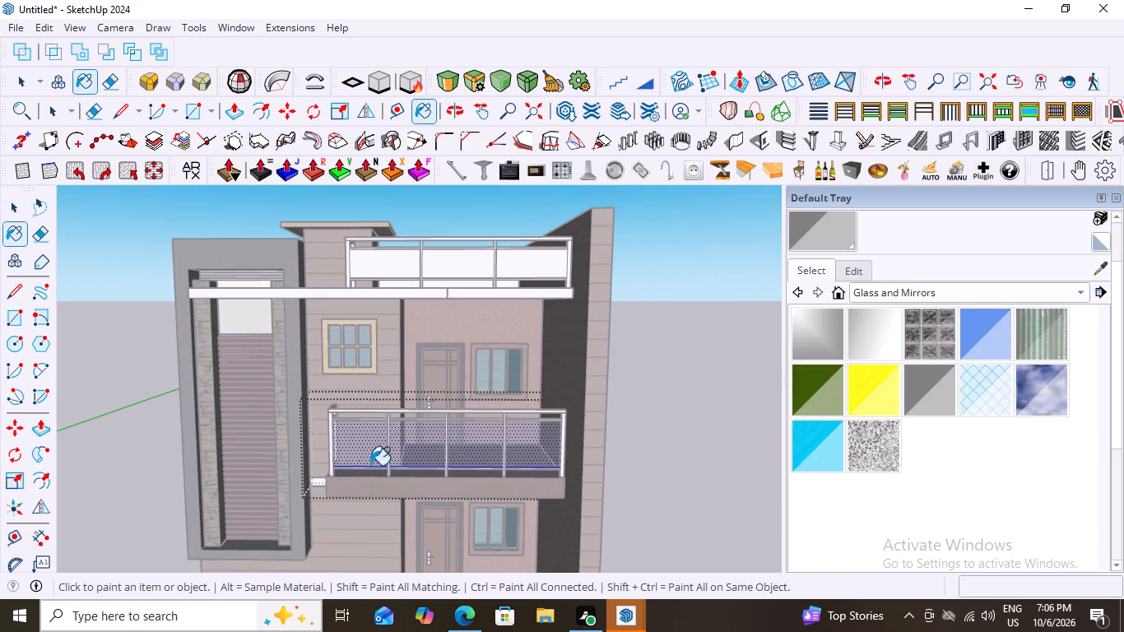
scroll(555, 532, down, 1)
scroll(534, 482, up, 3)
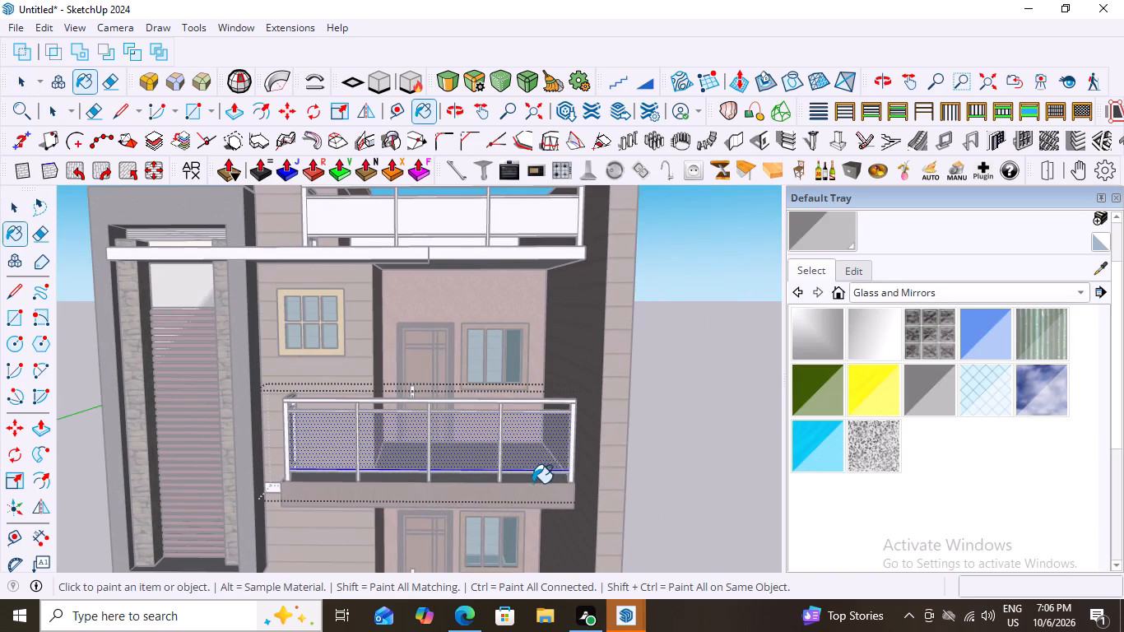
key(space)
click(699, 386)
Examine the glazed balcony railing up close and against the whole facade from several angles.
middle_drag(485, 461, 494, 406)
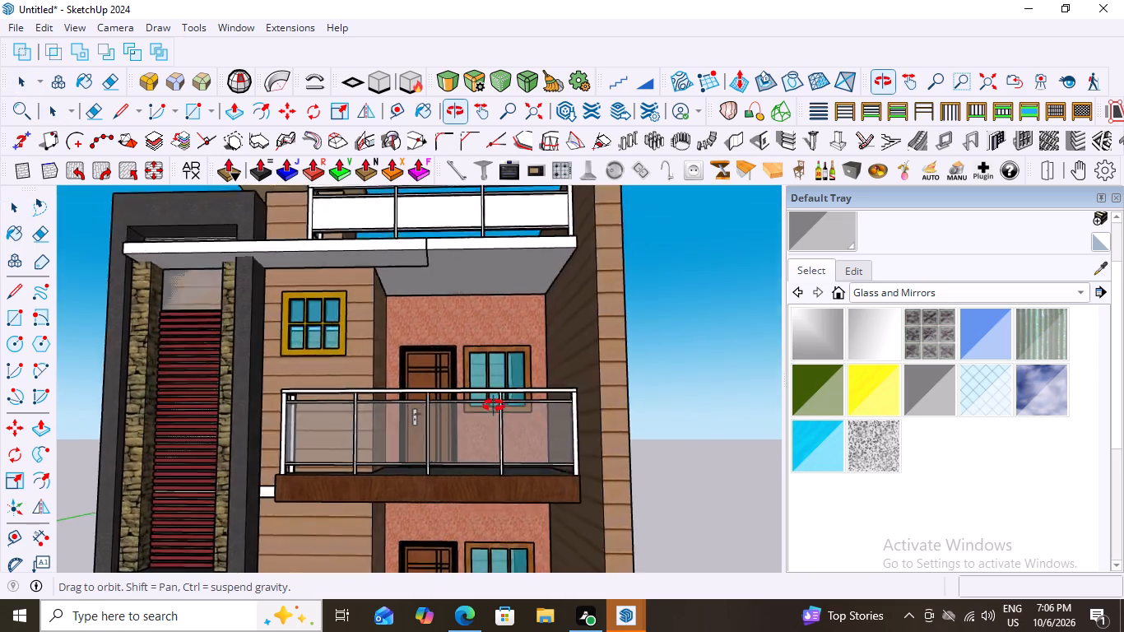
middle_drag(494, 406, 513, 421)
scroll(513, 424, up, 1)
scroll(475, 425, down, 11)
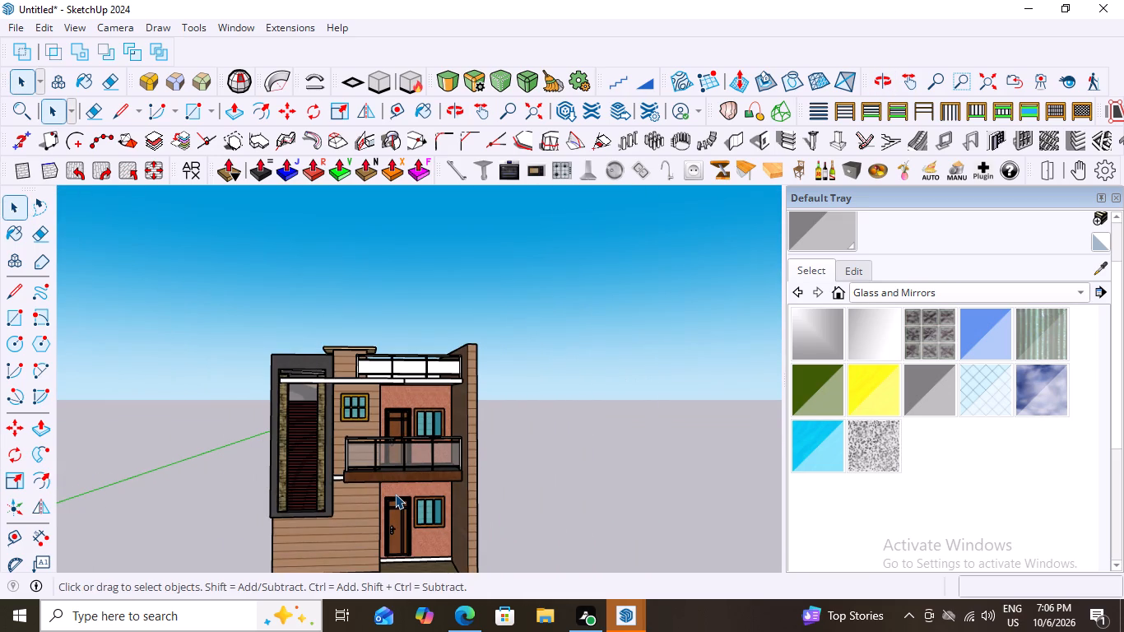
scroll(427, 450, down, 1)
middle_drag(427, 450, 406, 467)
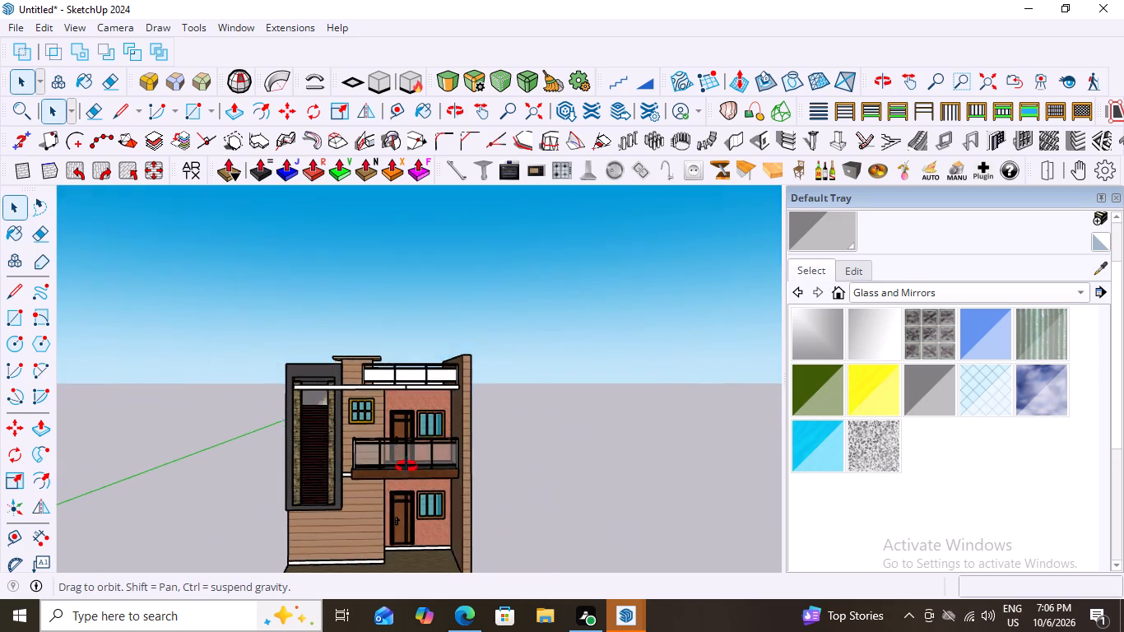
middle_drag(406, 467, 300, 460)
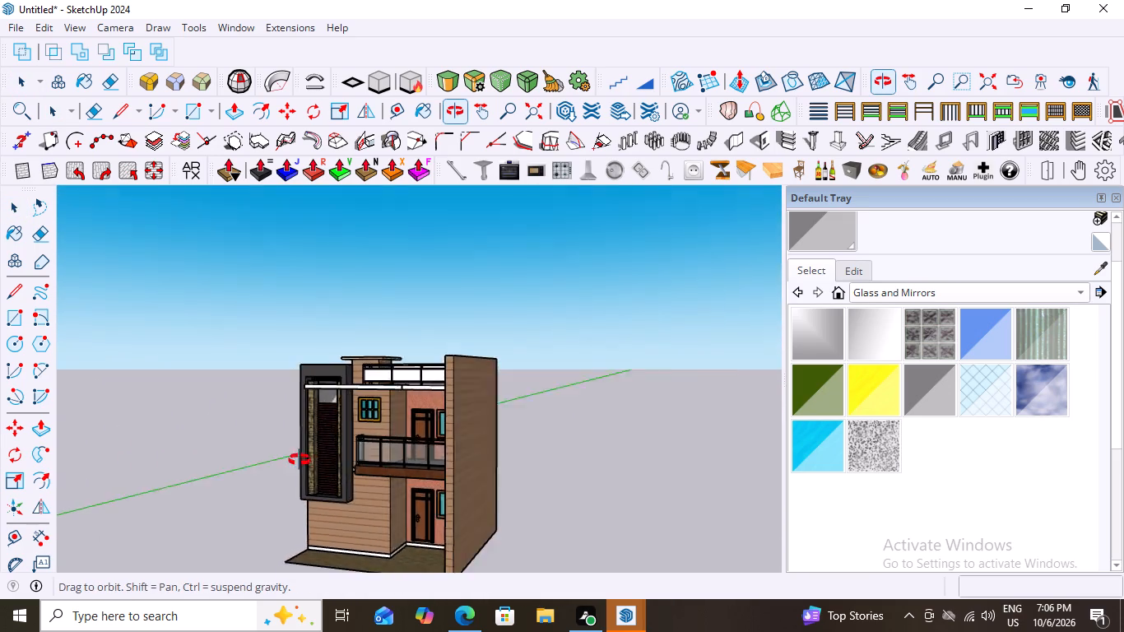
middle_drag(300, 460, 431, 461)
scroll(372, 439, up, 13)
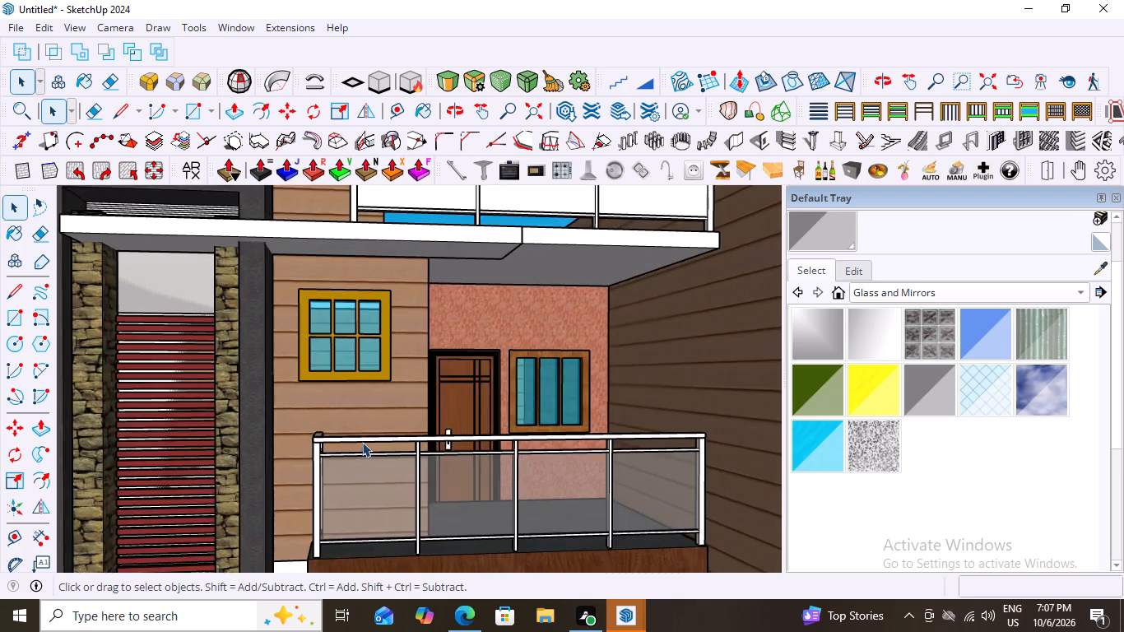
scroll(364, 442, down, 12)
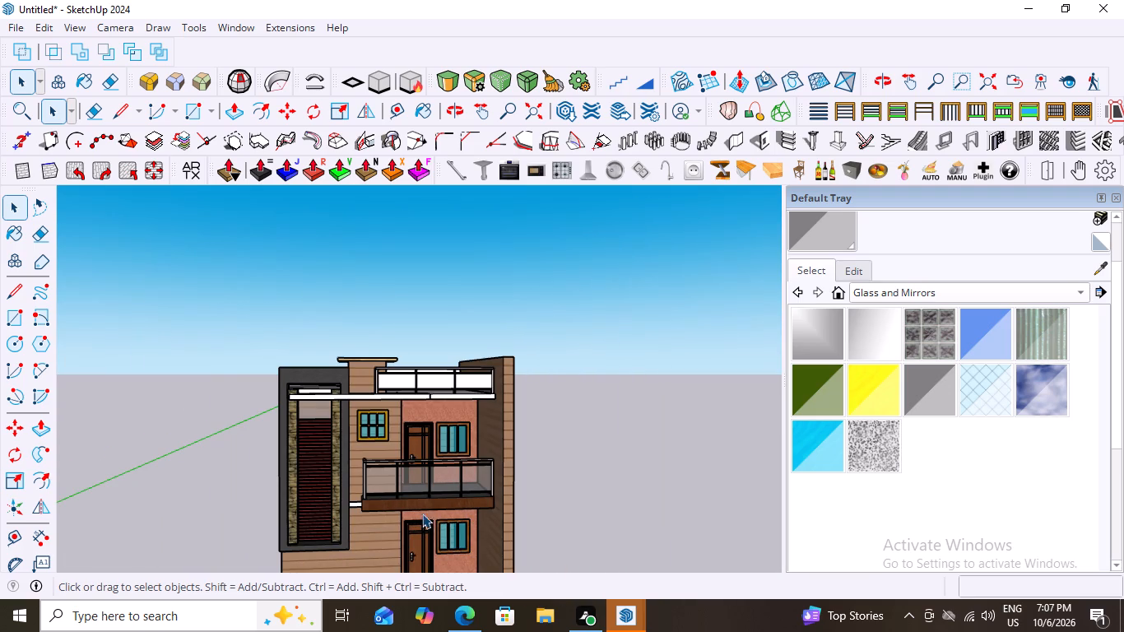
Sample the translucent grey glass from the lower balcony railing's front and paint the railing's white side panel with it.
middle_drag(443, 504, 608, 532)
scroll(413, 488, up, 11)
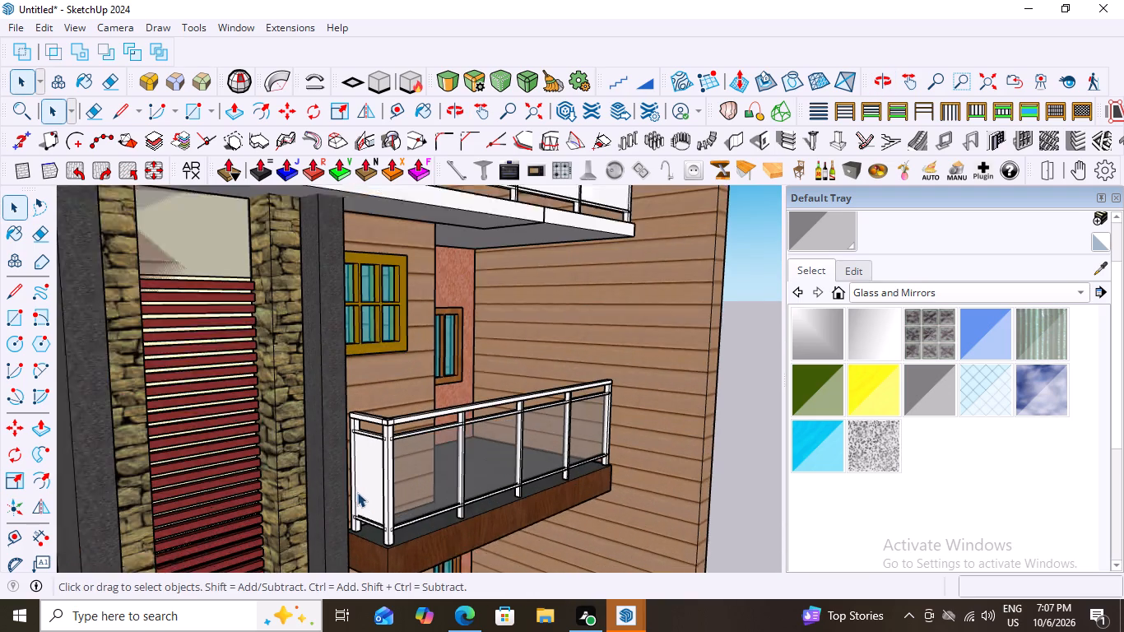
scroll(357, 492, up, 1)
click(1104, 263)
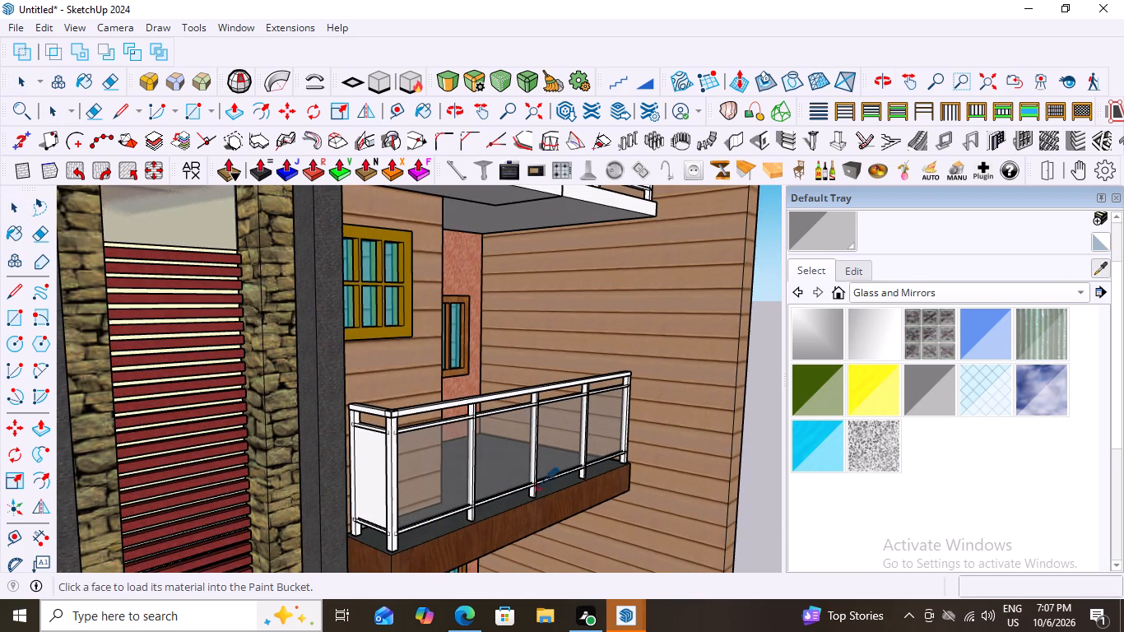
click(445, 473)
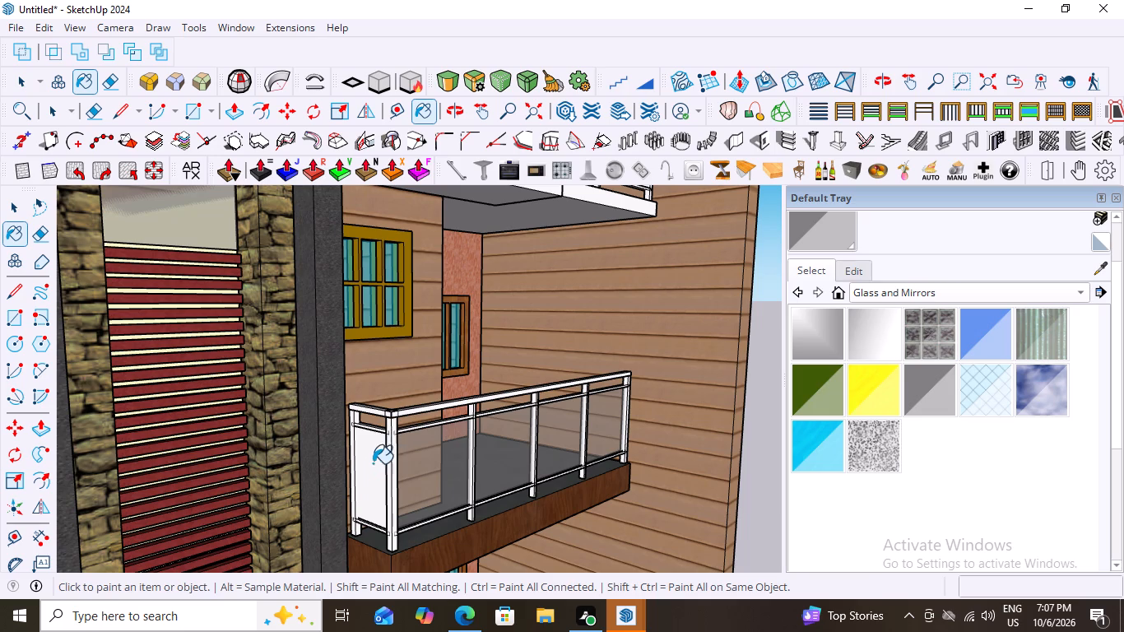
click(368, 463)
Paint the front and side panels of the roof-level balcony railing with the same translucent grey glass.
scroll(416, 475, down, 10)
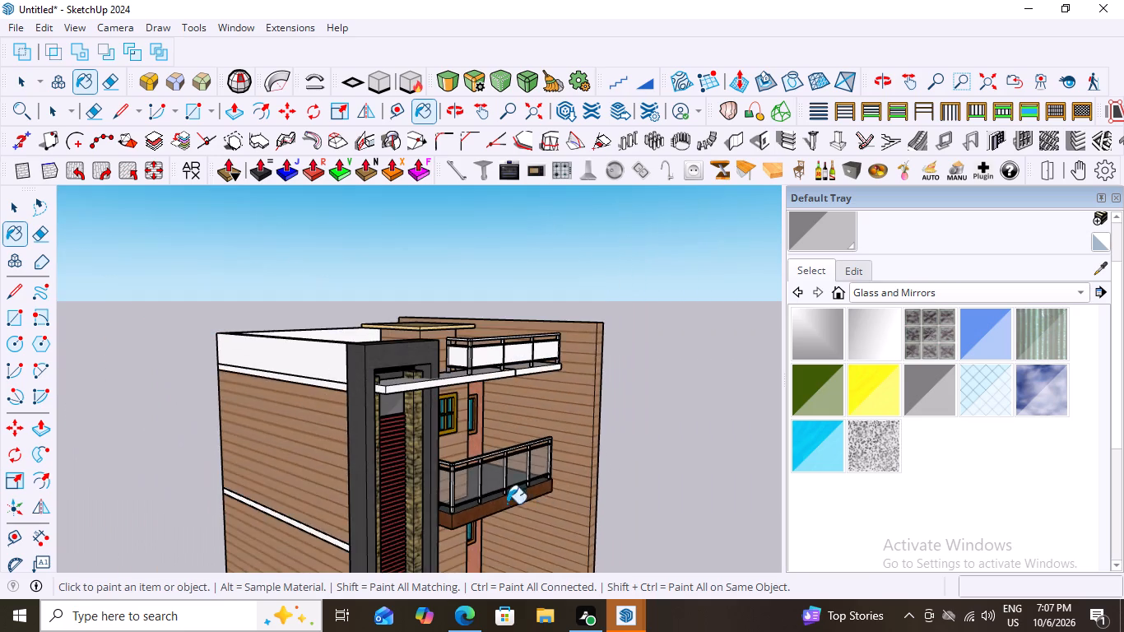
middle_drag(462, 511, 380, 510)
click(494, 359)
scroll(502, 372, up, 3)
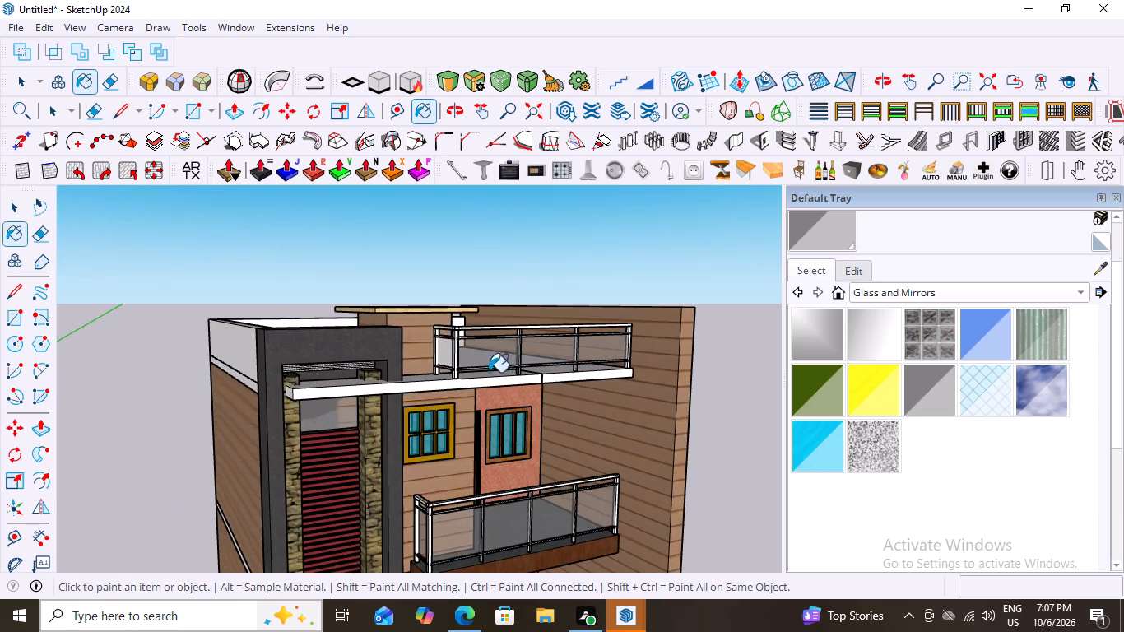
click(444, 352)
Examine both glazed railings, the roof terrace and the whole front facade from above, from the front and up close.
scroll(588, 412, down, 2)
middle_drag(565, 449, 365, 440)
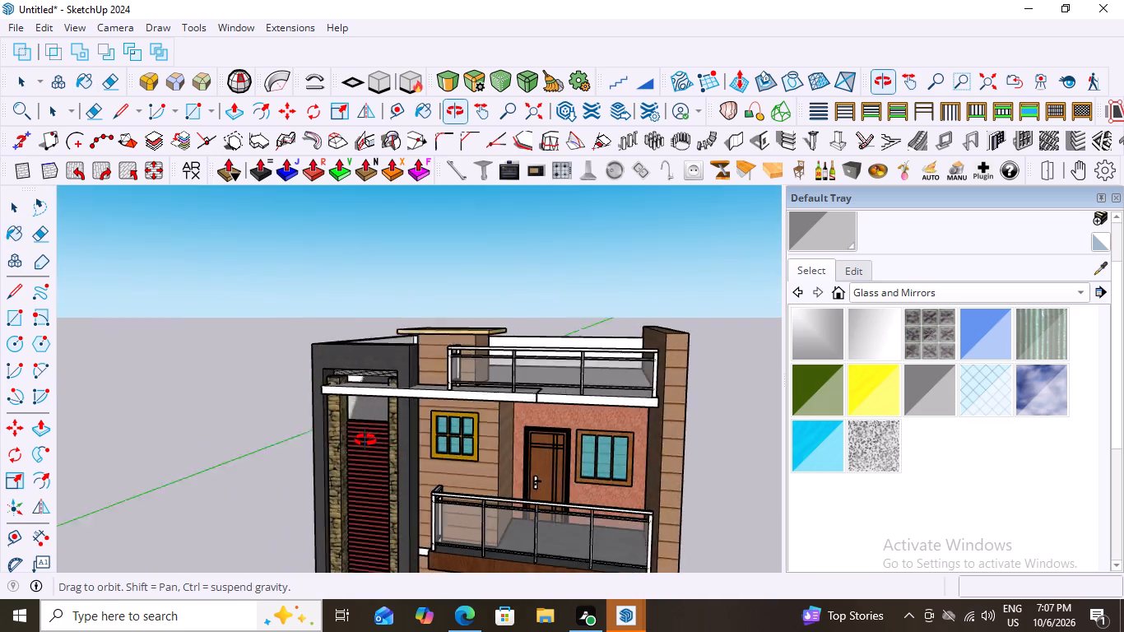
middle_drag(365, 440, 425, 543)
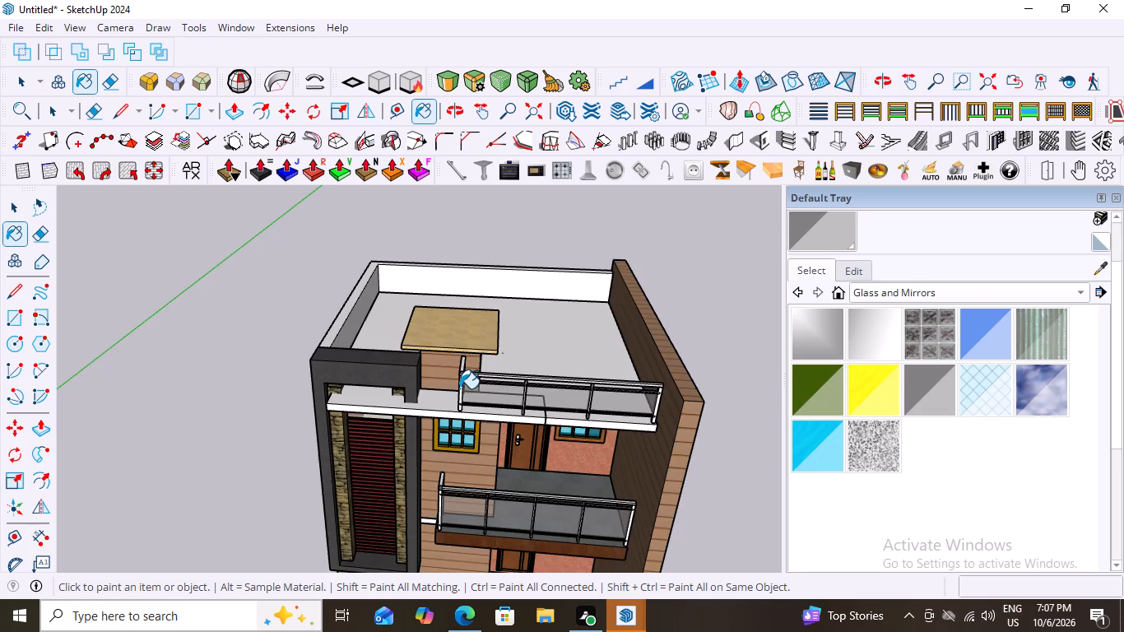
scroll(439, 404, down, 5)
middle_drag(562, 505, 570, 374)
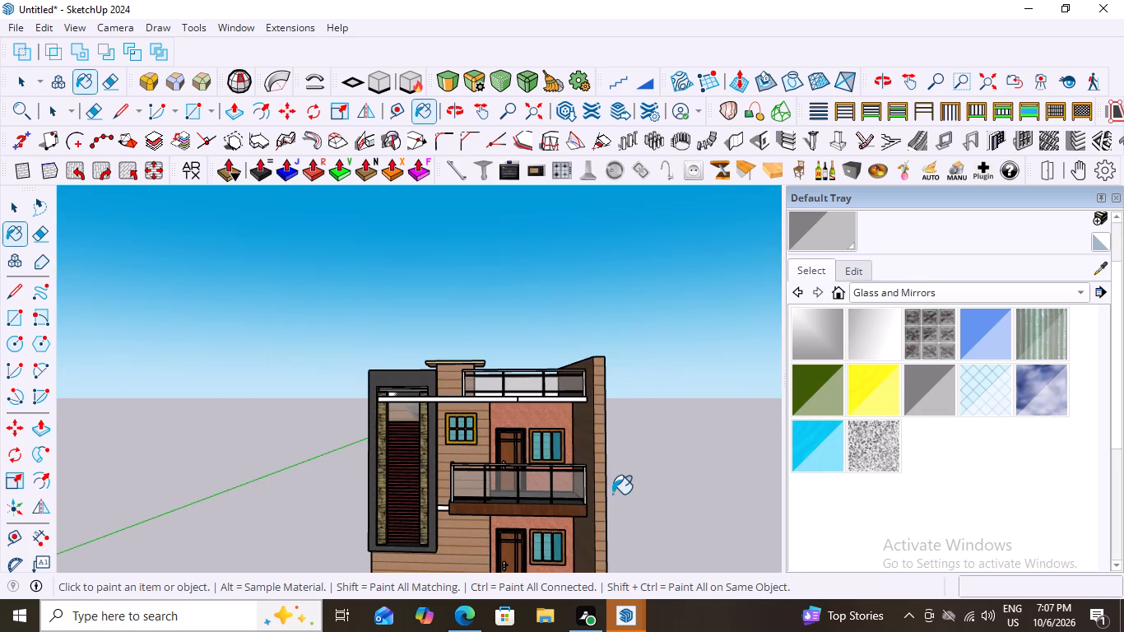
middle_drag(535, 396, 547, 459)
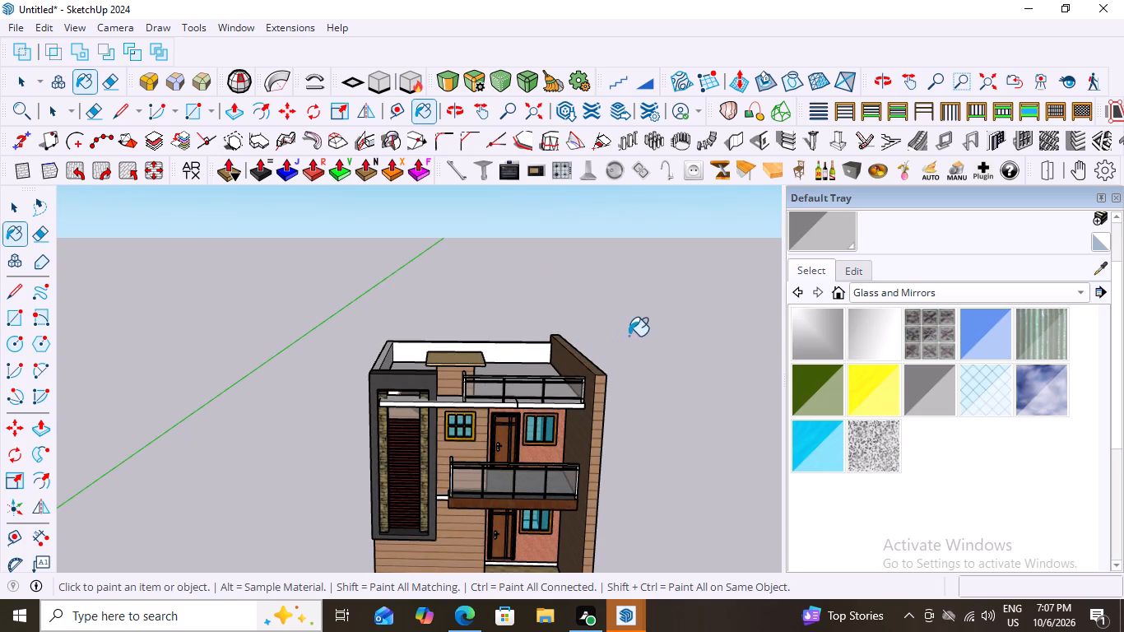
key(space)
click(639, 326)
scroll(529, 429, up, 11)
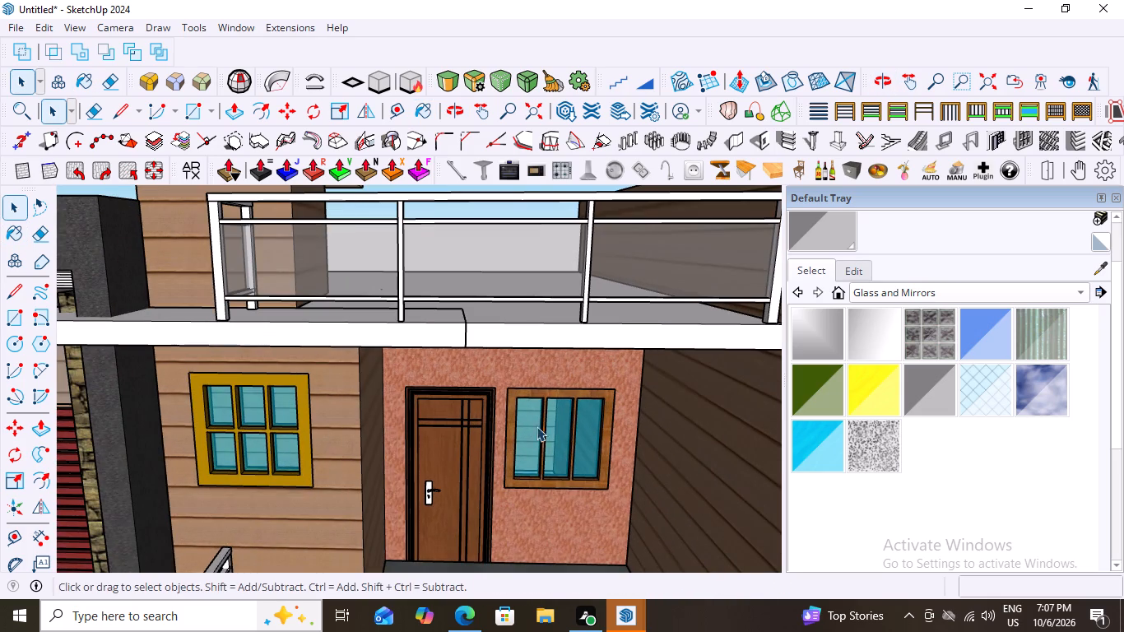
scroll(480, 443, down, 8)
scroll(561, 513, up, 2)
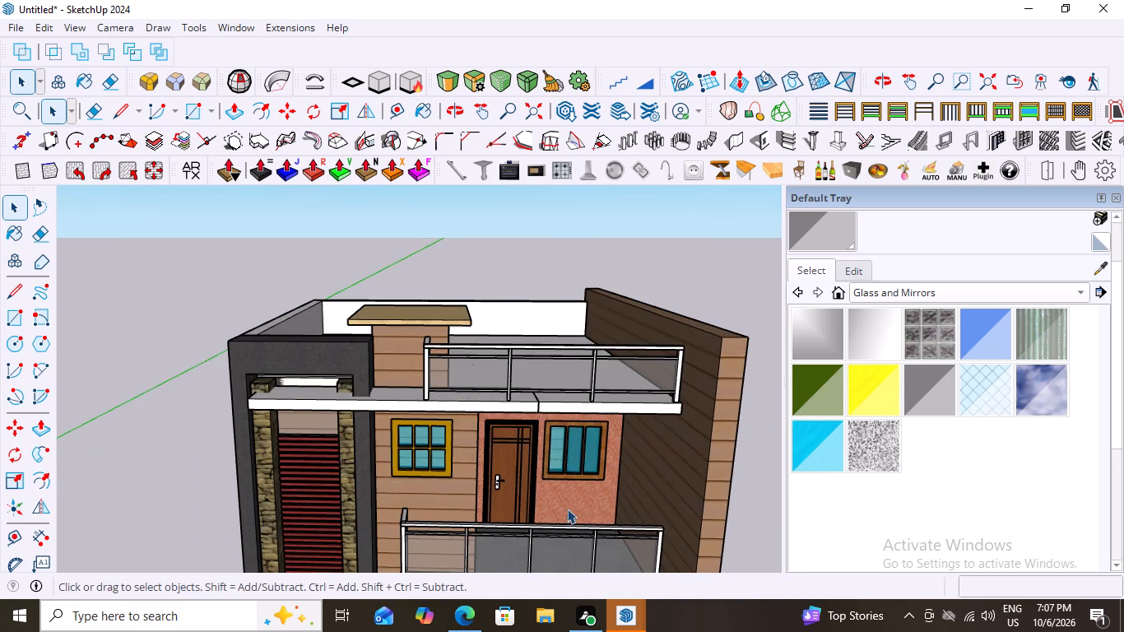
Sample the dark grey floor material from the lower balcony and paint the white roof terrace floor with it.
middle_drag(588, 482, 630, 631)
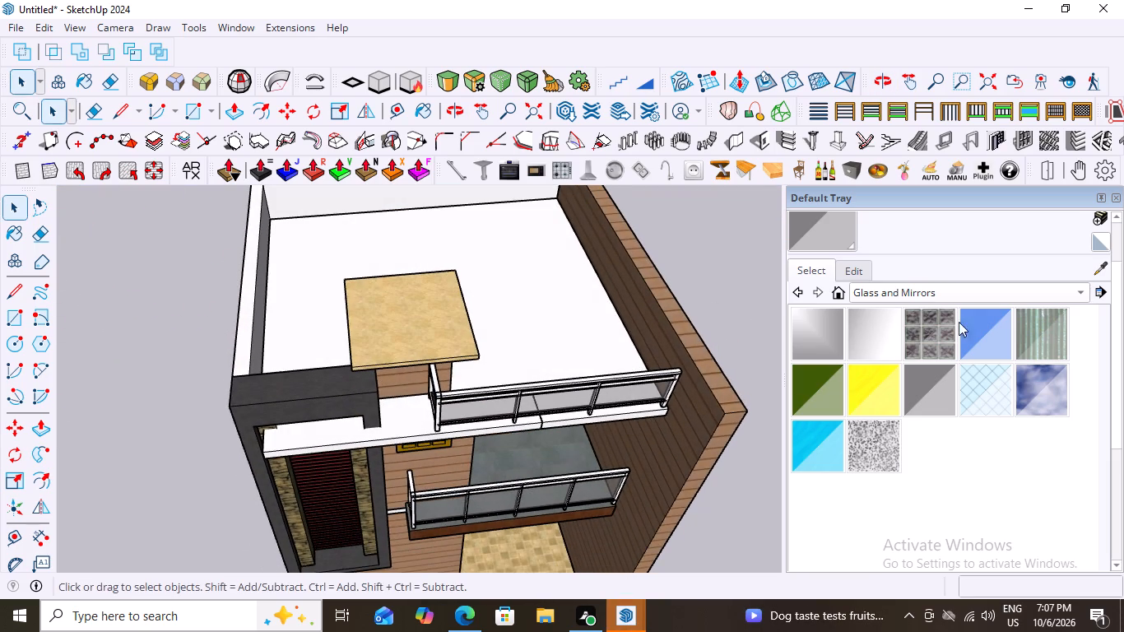
click(1099, 268)
click(535, 458)
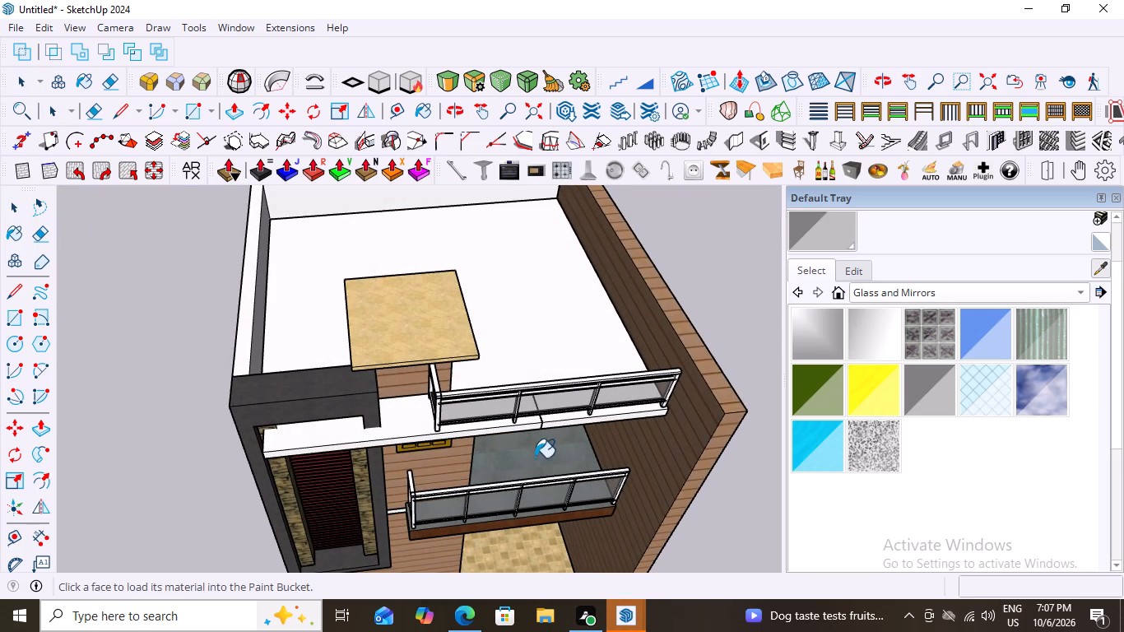
click(485, 267)
scroll(495, 465, down, 1)
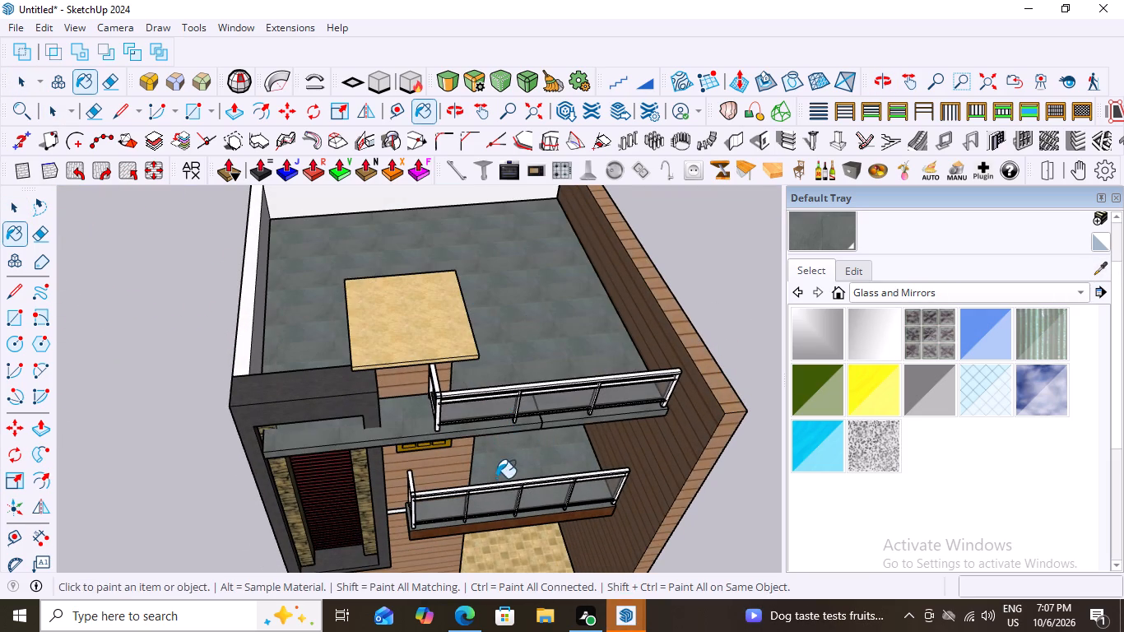
scroll(440, 400, down, 1)
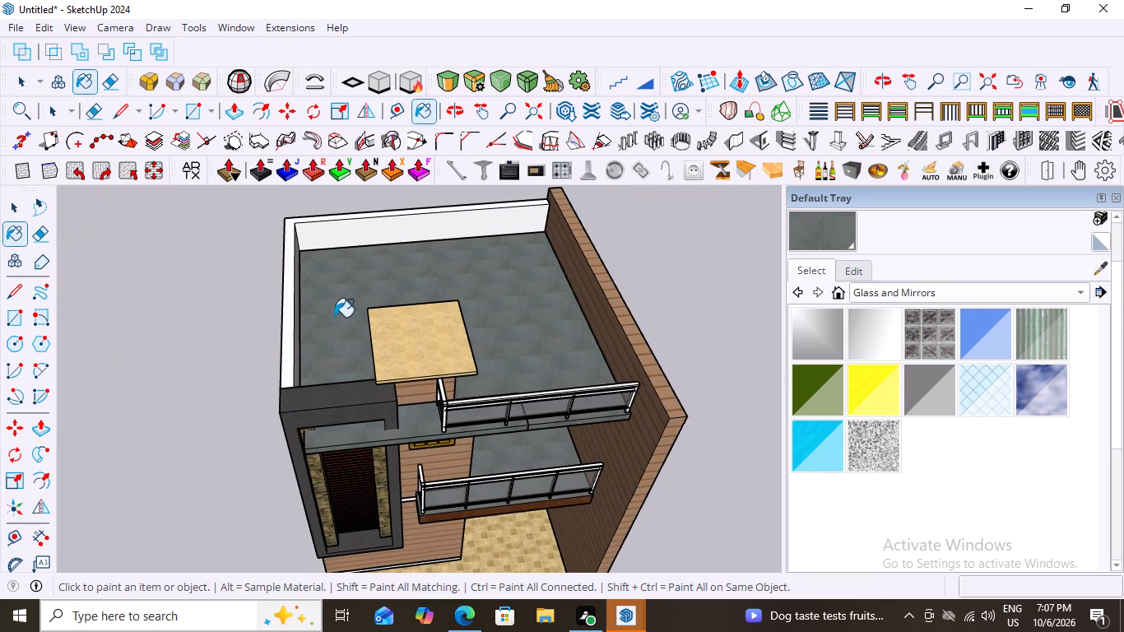
scroll(343, 317, down, 1)
scroll(463, 518, up, 2)
scroll(323, 289, down, 1)
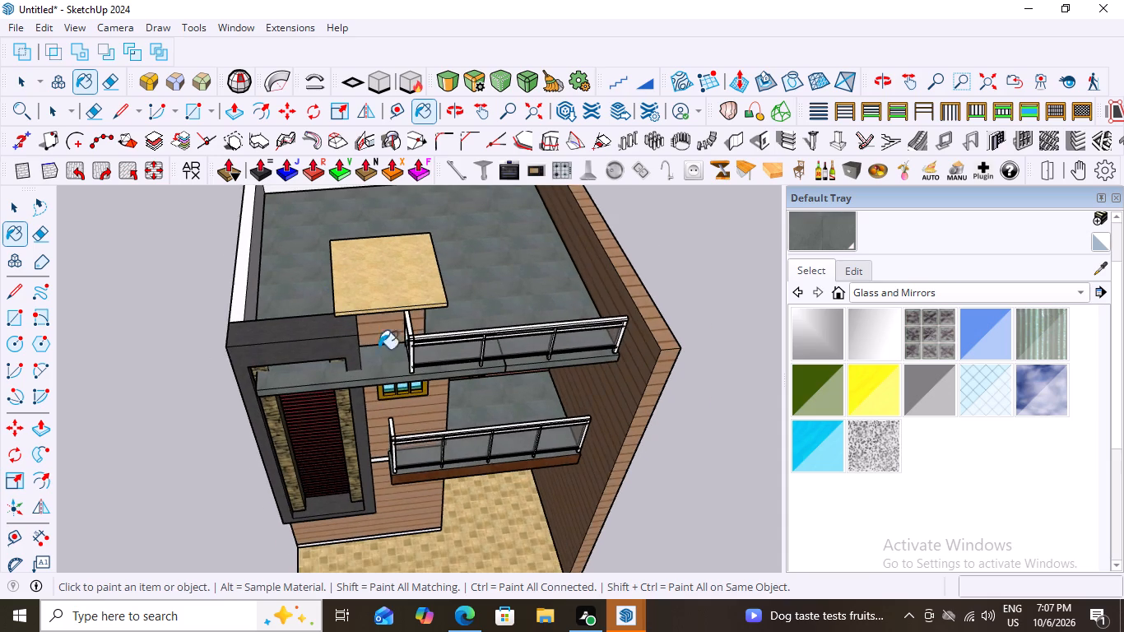
scroll(379, 353, down, 3)
key(space)
click(629, 252)
Open the roof slab's long front section for editing and paint its front edge white from the Colors collection.
middle_drag(481, 369, 475, 337)
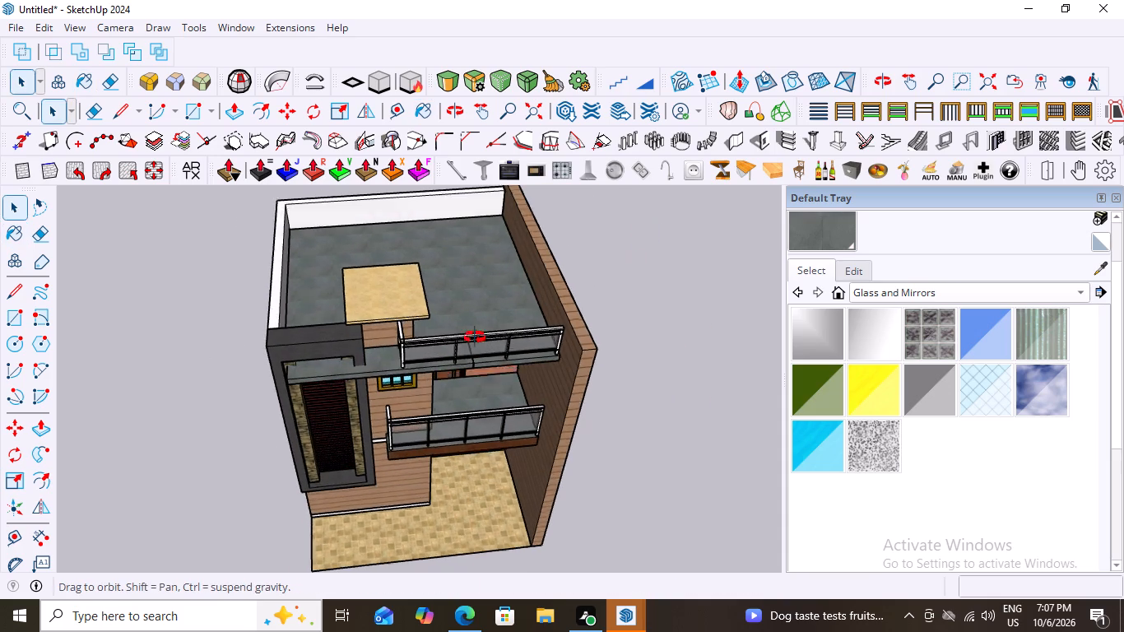
middle_drag(475, 337, 455, 214)
scroll(419, 318, up, 5)
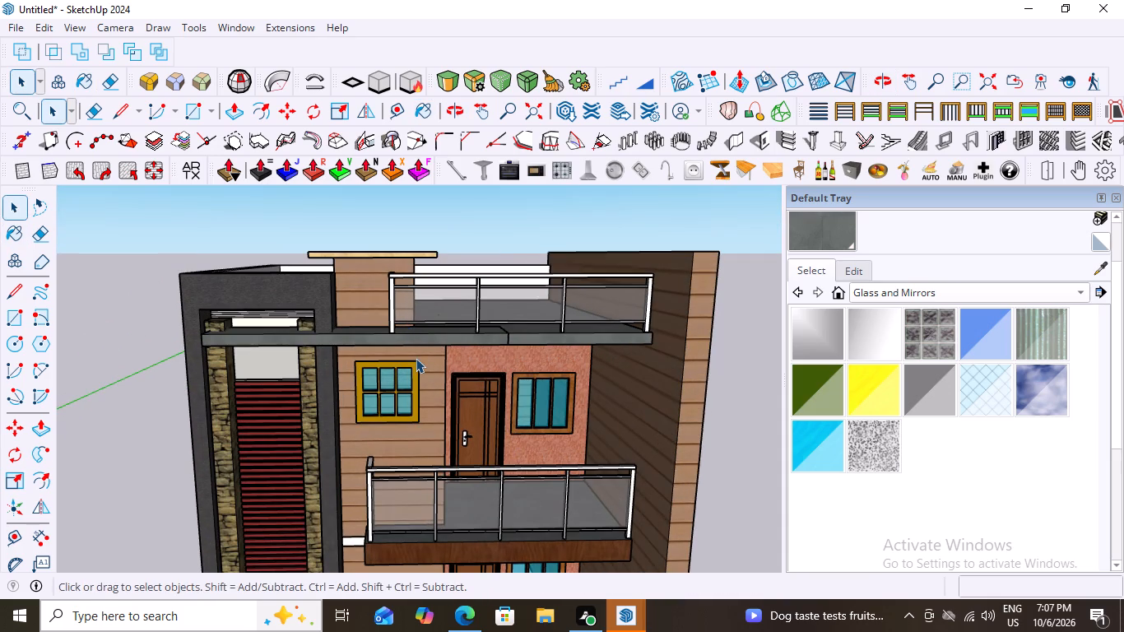
scroll(298, 365, up, 2)
click(328, 332)
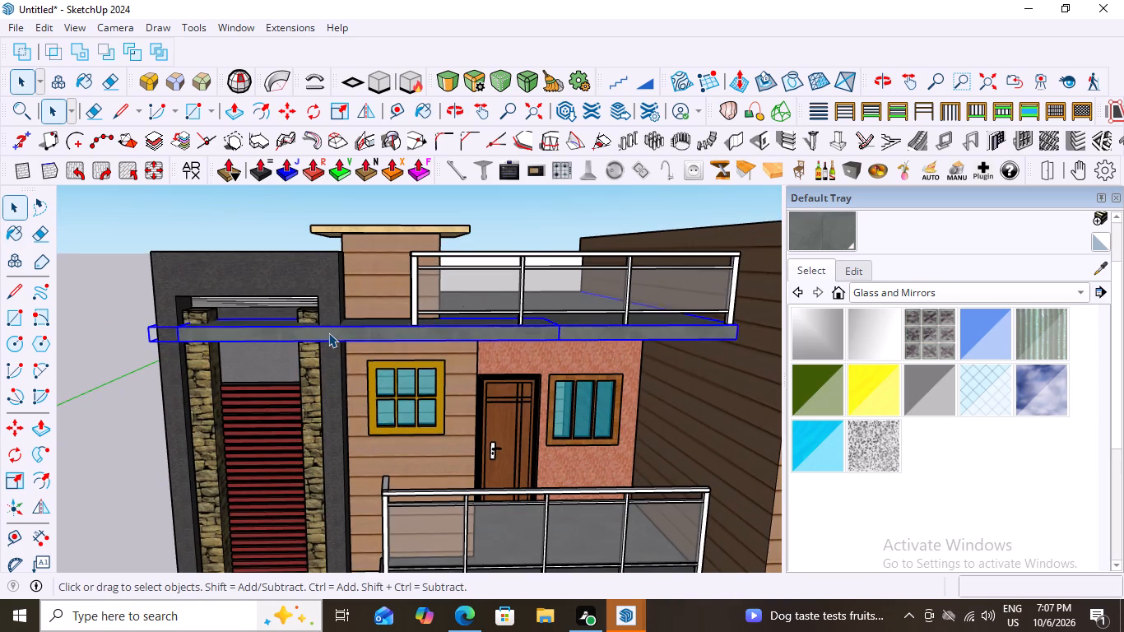
double_click(328, 332)
click(328, 332)
click(328, 332)
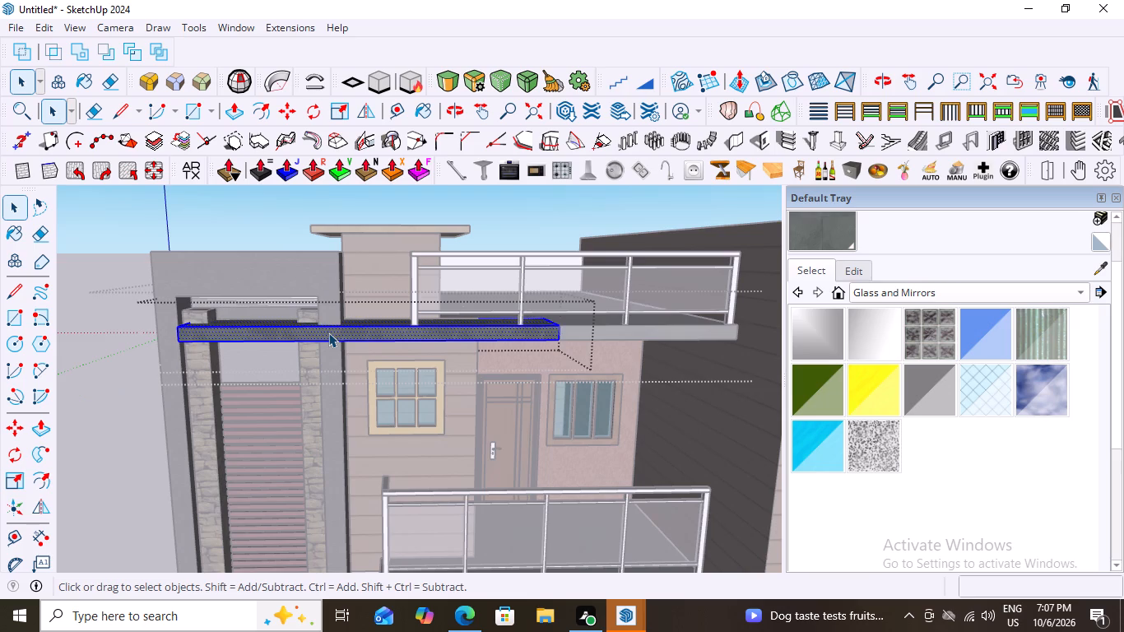
double_click(328, 332)
click(328, 332)
click(328, 332)
double_click(328, 332)
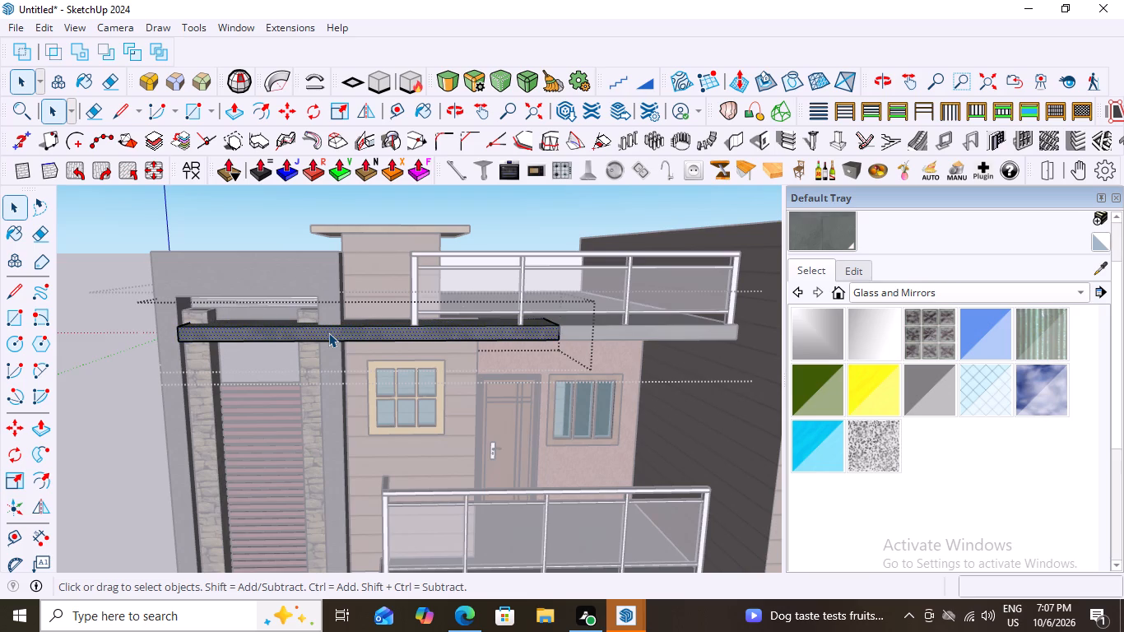
double_click(328, 332)
click(328, 332)
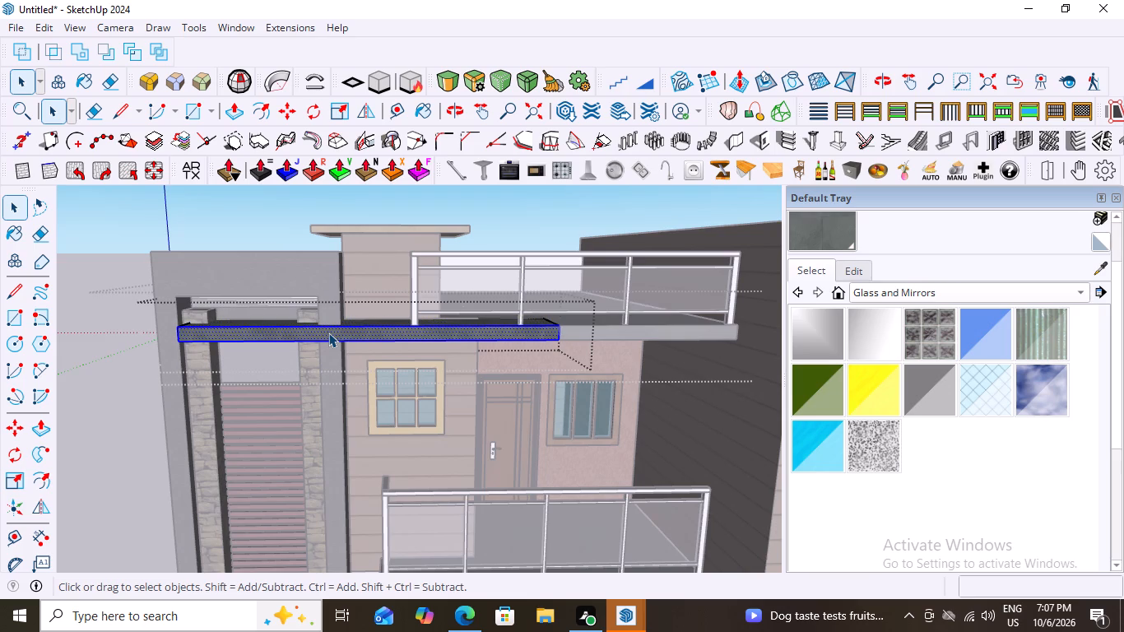
click(328, 332)
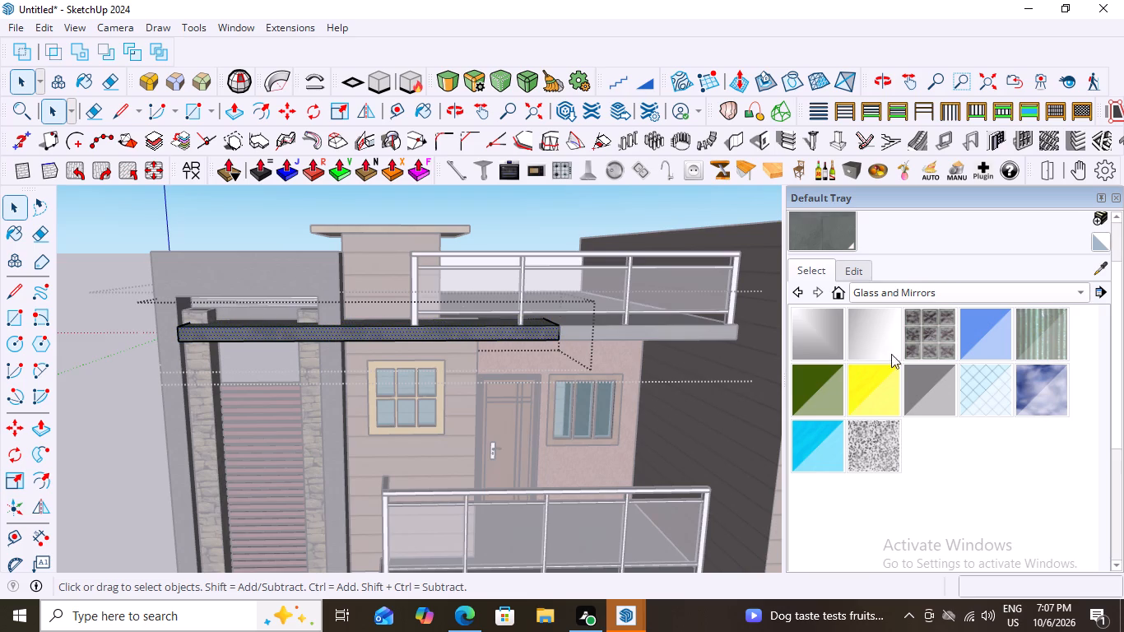
click(1080, 290)
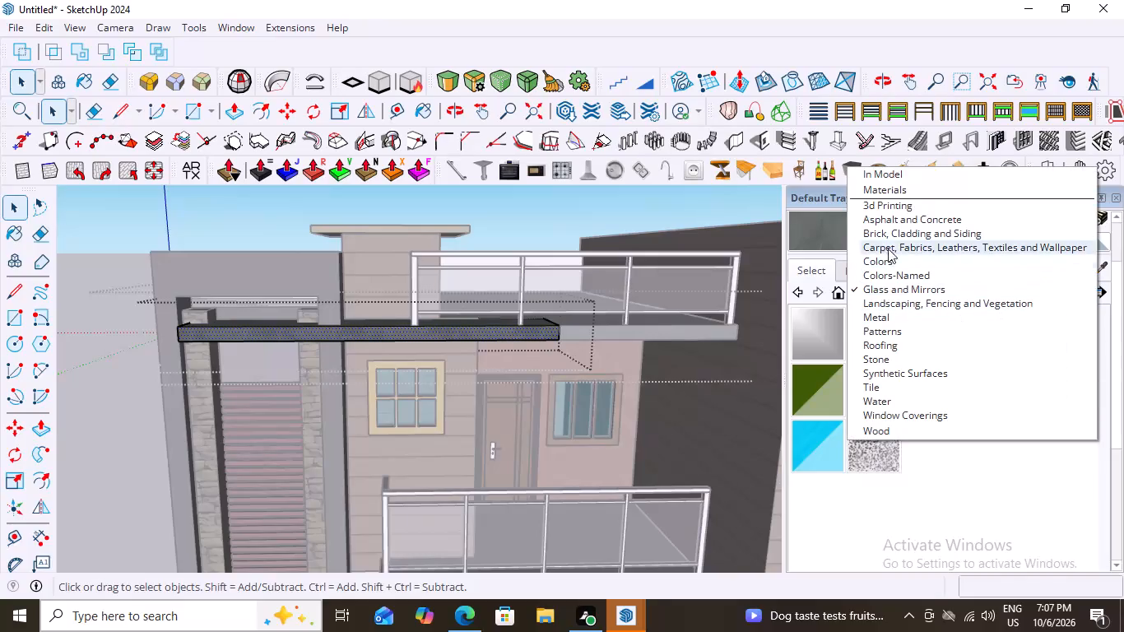
click(877, 262)
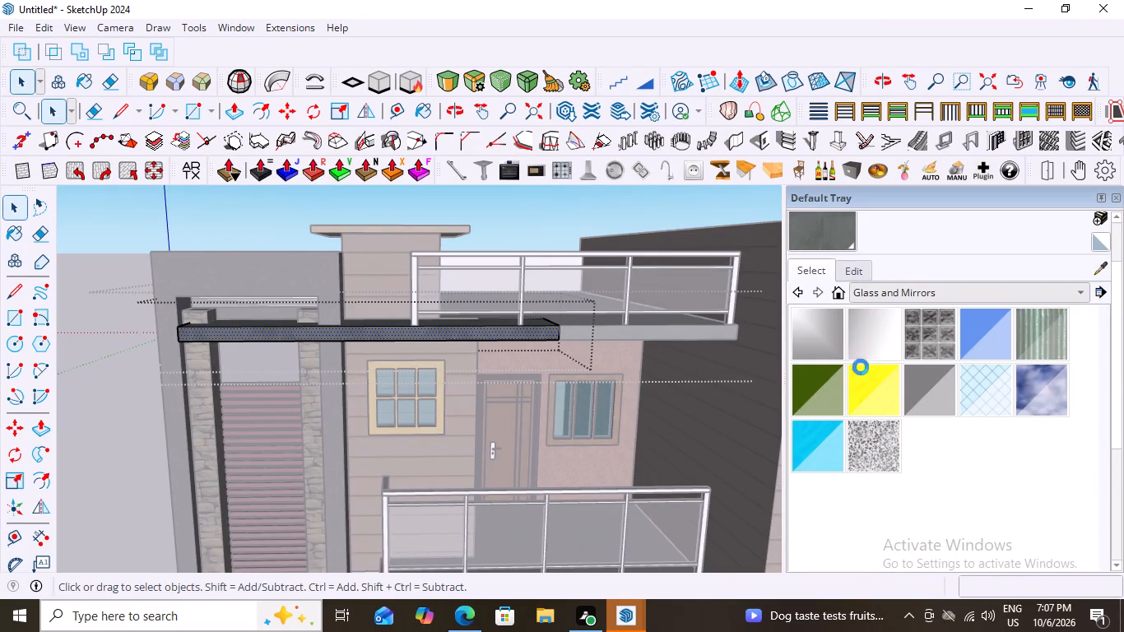
scroll(876, 370, down, 4)
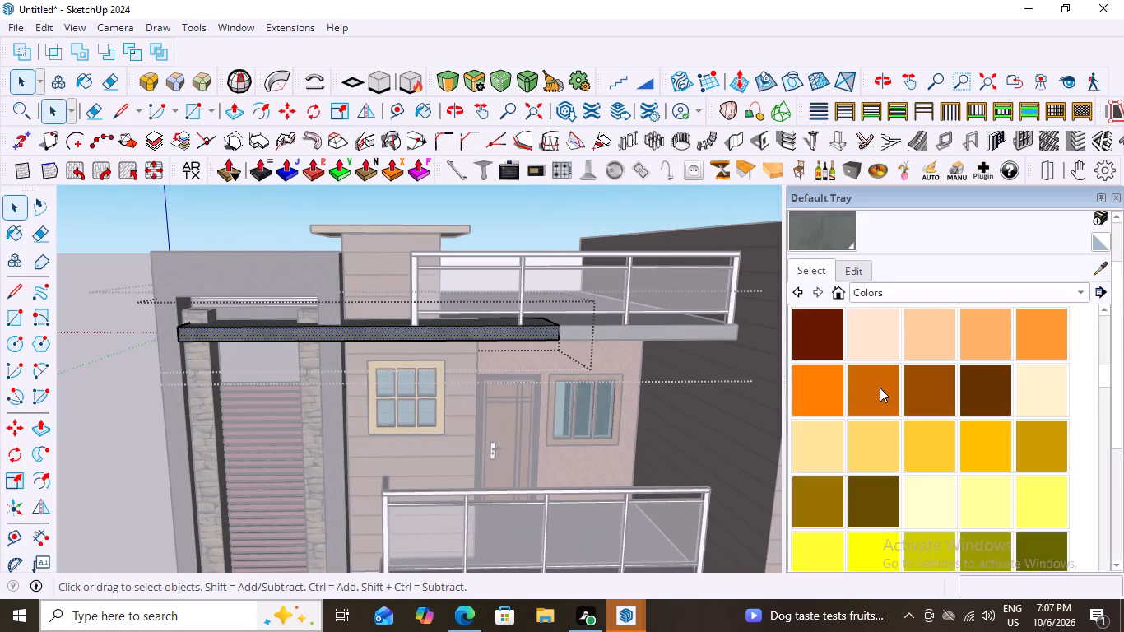
scroll(880, 388, down, 20)
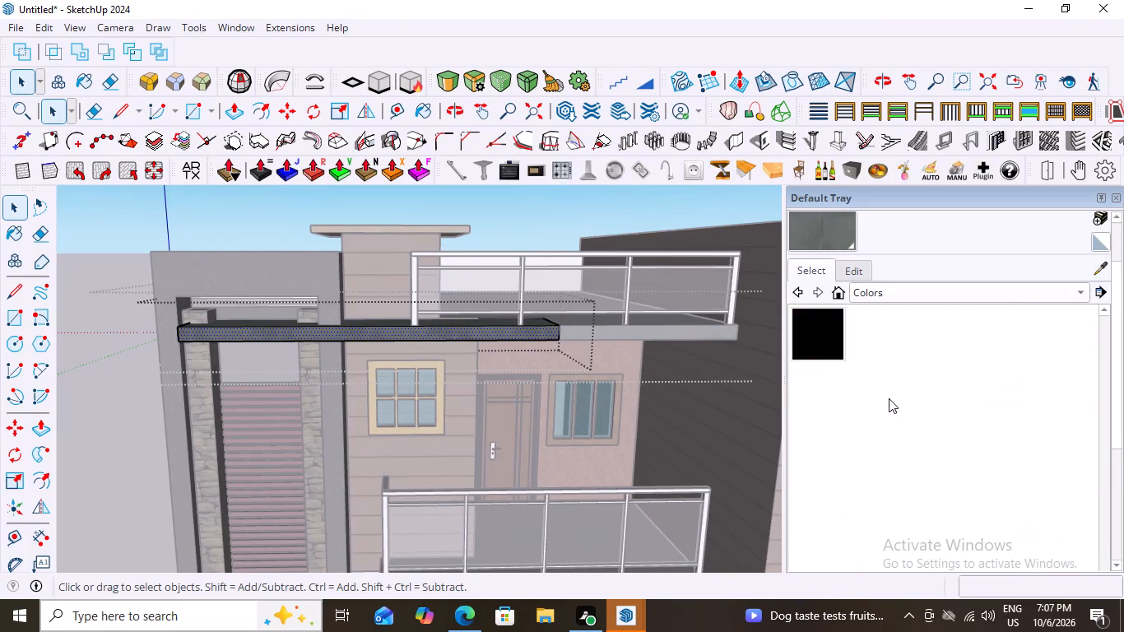
scroll(890, 397, up, 4)
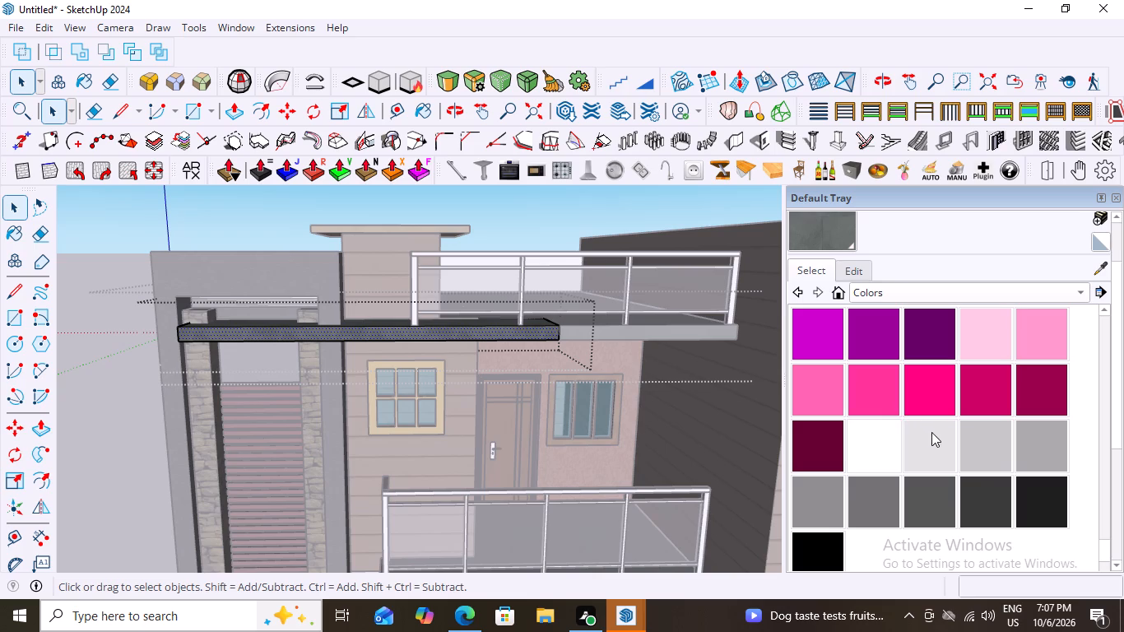
click(936, 435)
scroll(909, 382, up, 2)
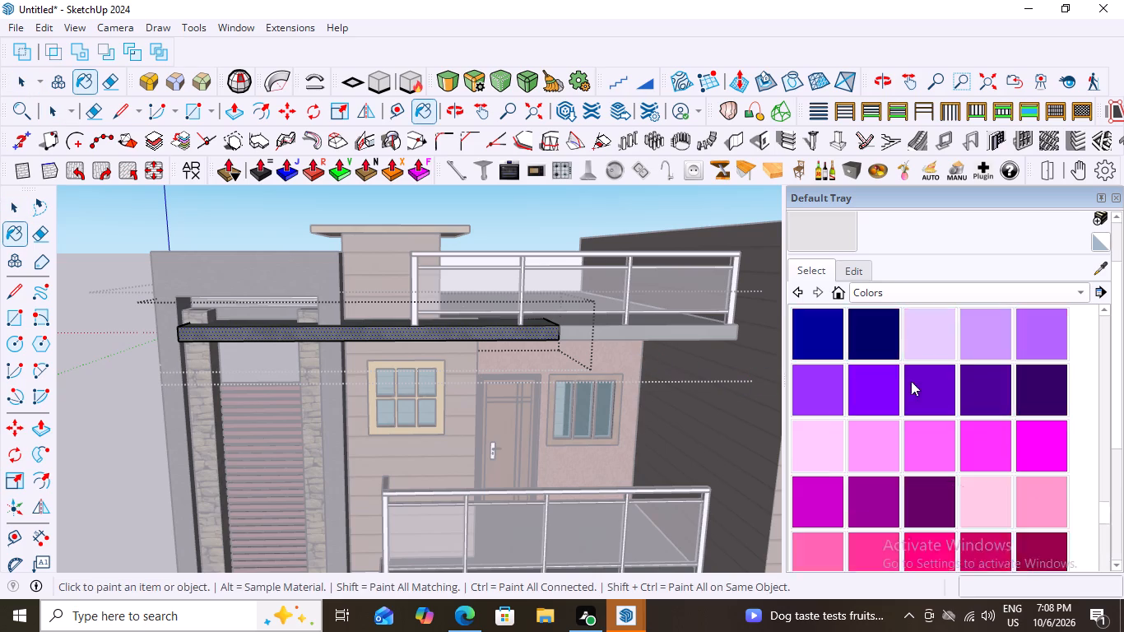
scroll(911, 381, up, 20)
scroll(911, 381, up, 8)
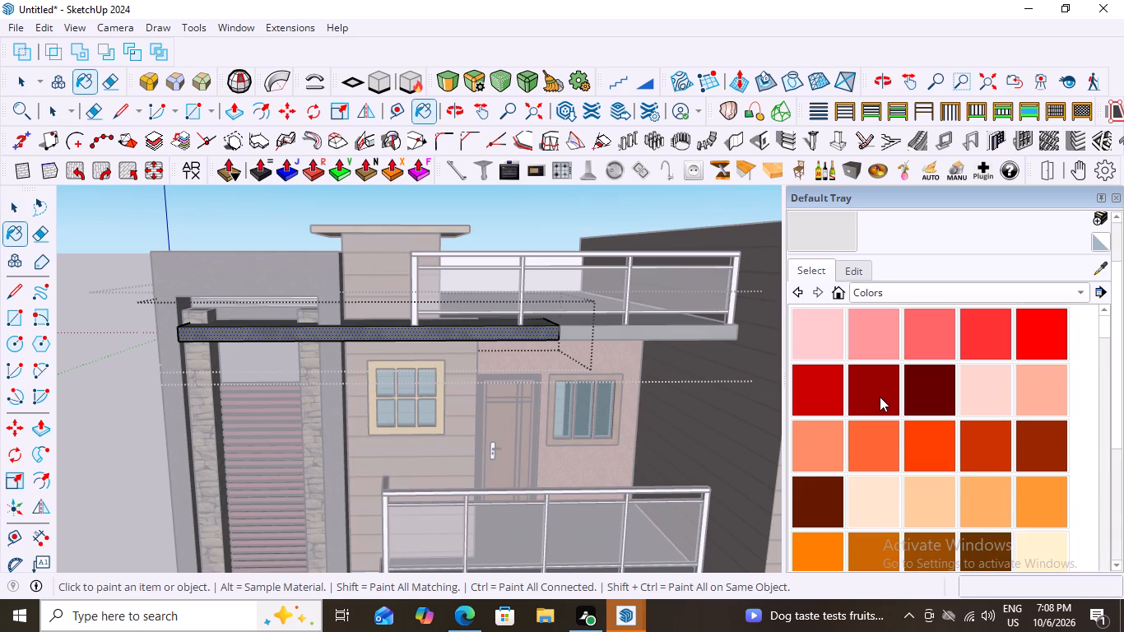
click(876, 490)
scroll(838, 409, down, 7)
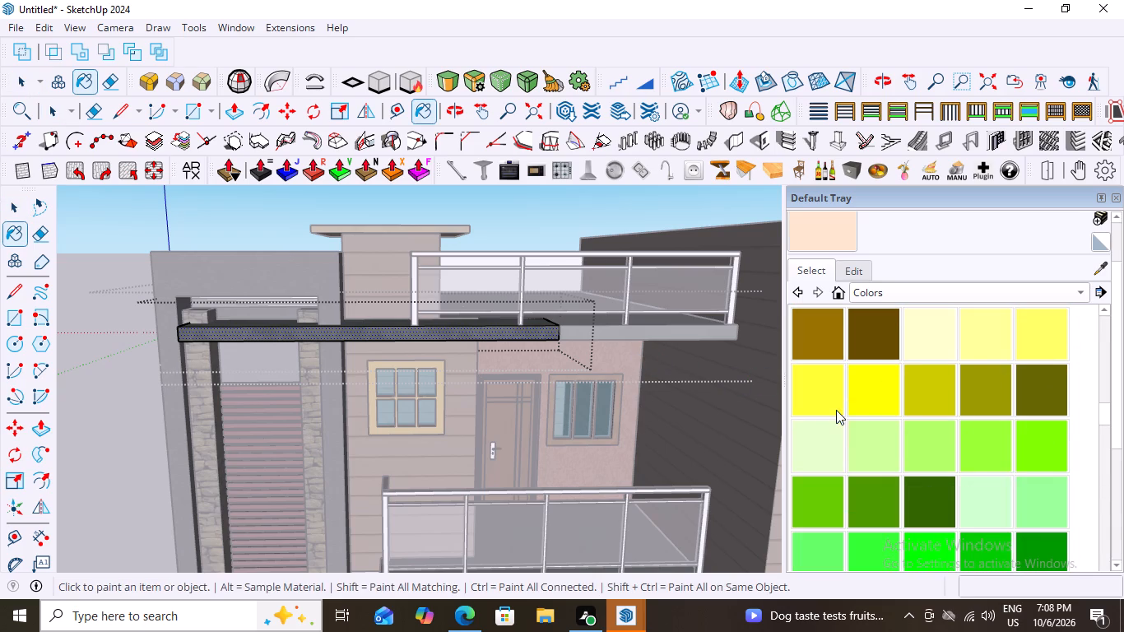
scroll(857, 420, down, 17)
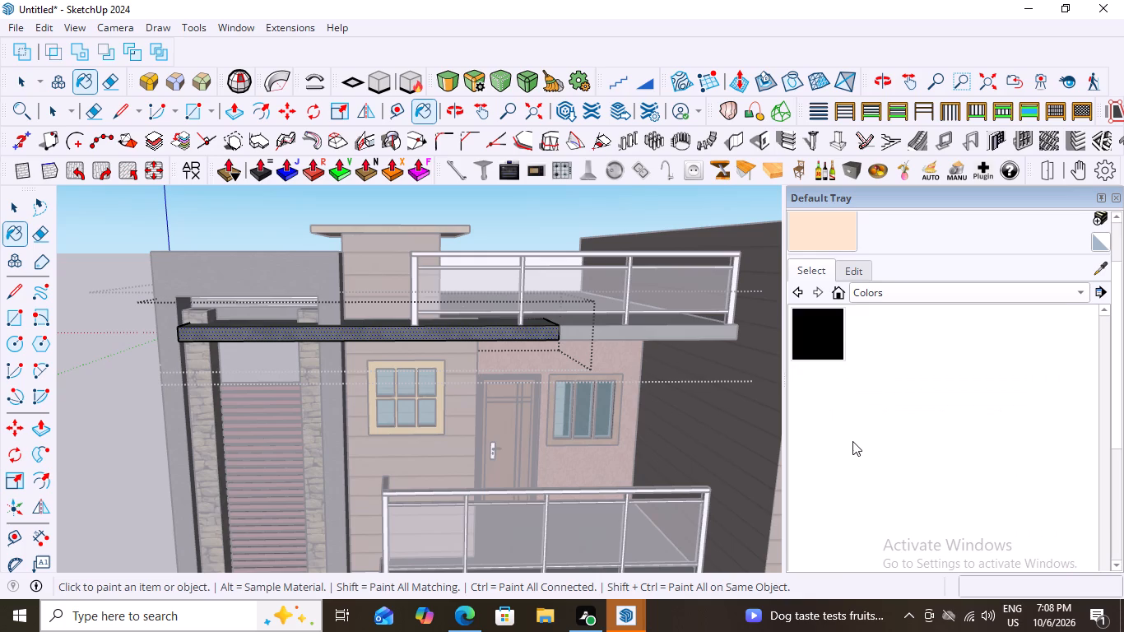
scroll(853, 437, up, 4)
scroll(854, 436, down, 1)
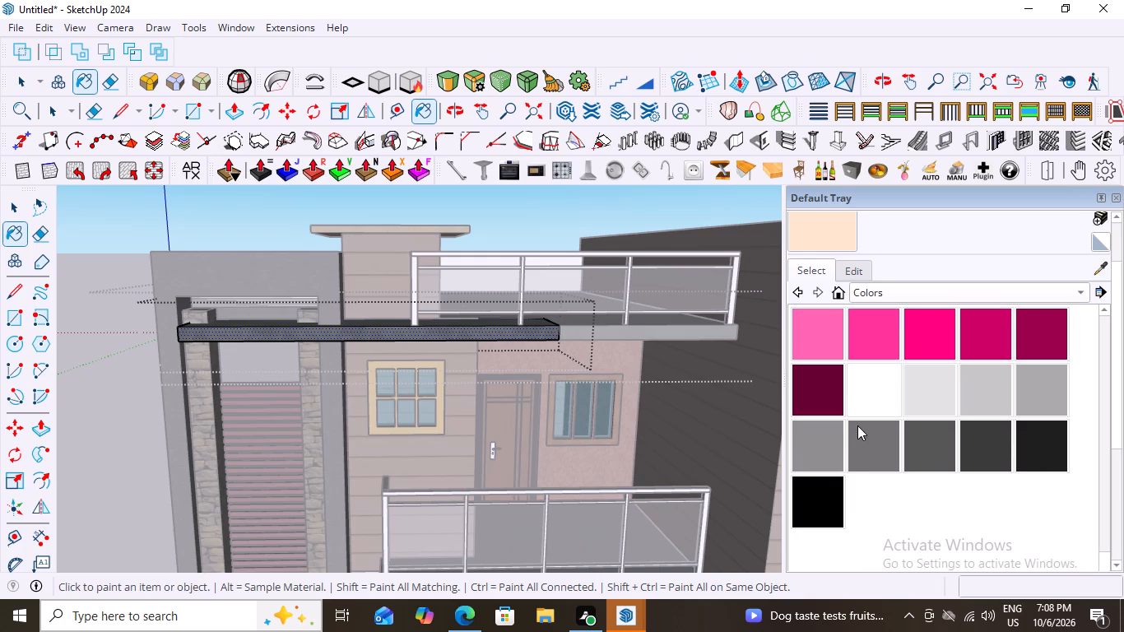
click(859, 393)
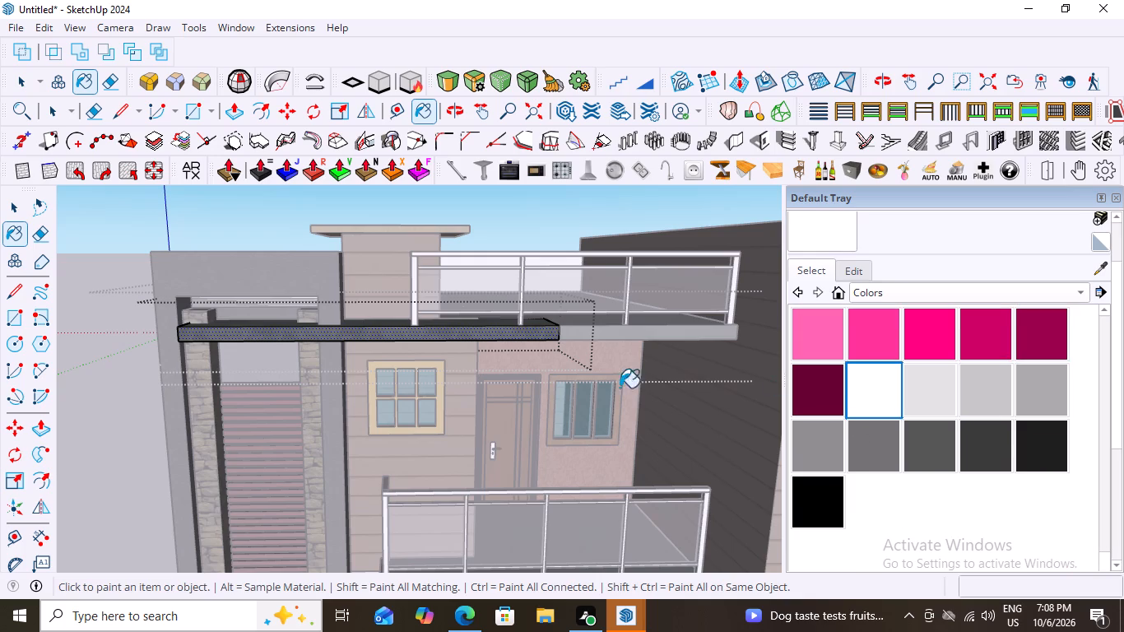
click(431, 337)
scroll(560, 339, up, 5)
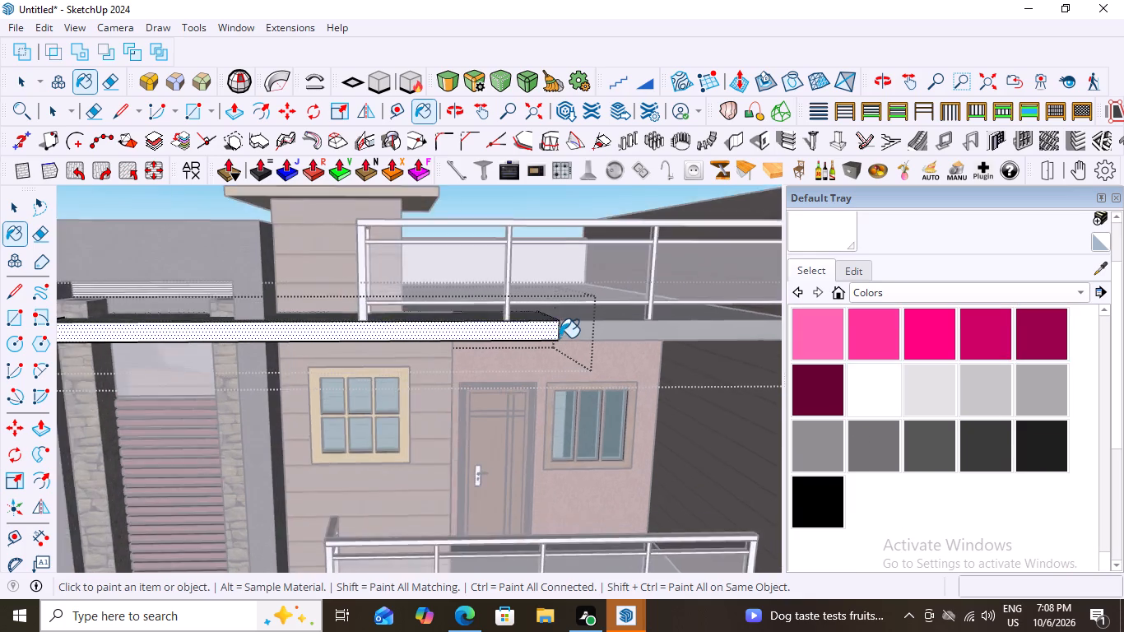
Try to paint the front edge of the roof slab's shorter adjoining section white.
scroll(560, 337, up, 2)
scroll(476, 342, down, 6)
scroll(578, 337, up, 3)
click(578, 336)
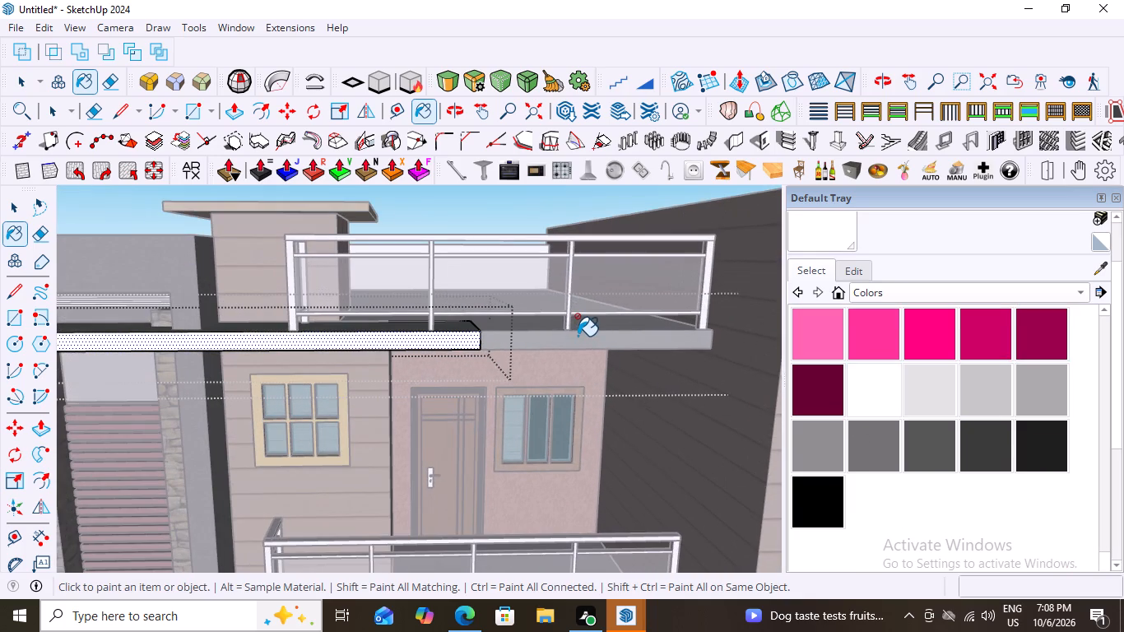
Leave the long section, open the roof slab's shorter section beneath the balcony railing for editing, and paint its grey front edge white.
scroll(453, 352, down, 8)
key(space)
click(682, 286)
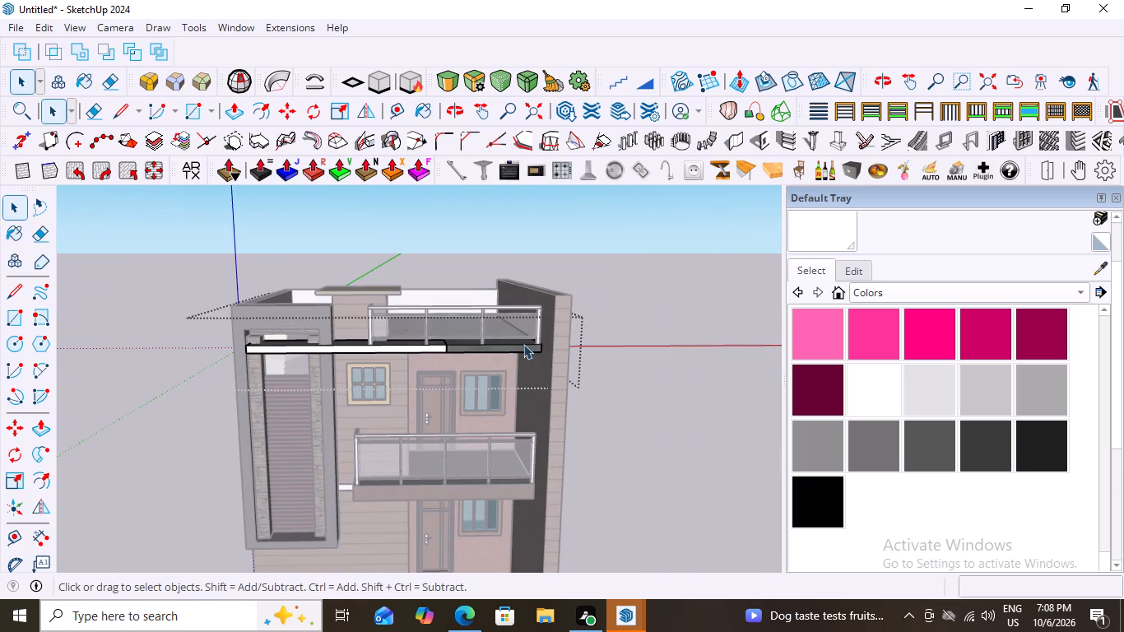
middle_drag(417, 367, 437, 336)
scroll(513, 346, up, 2)
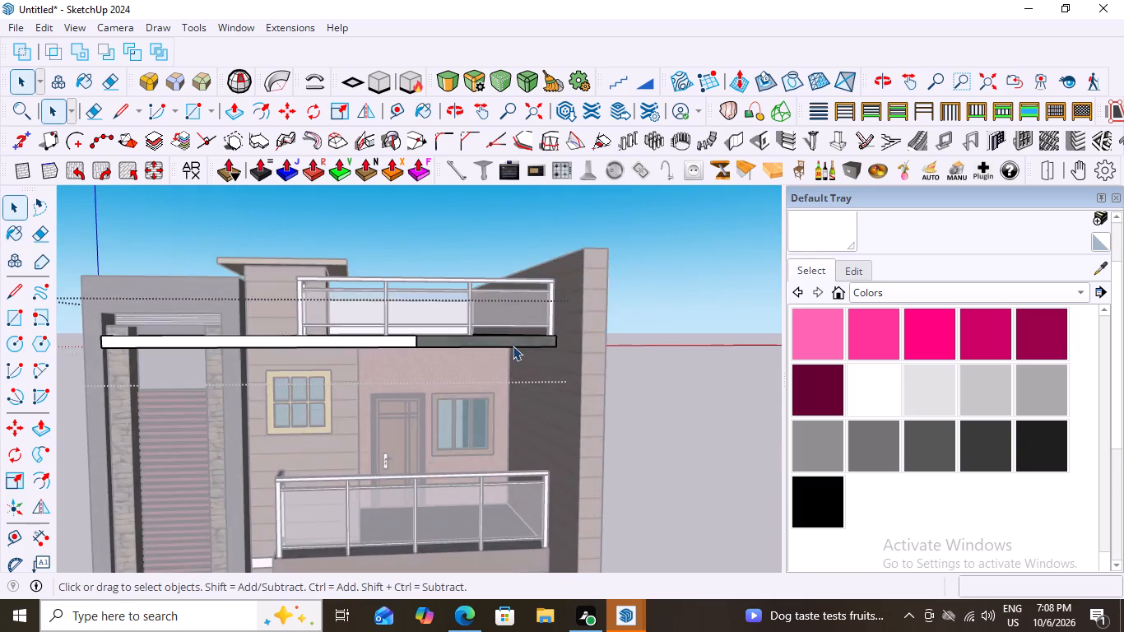
scroll(513, 346, up, 6)
click(485, 334)
click(483, 337)
click(483, 337)
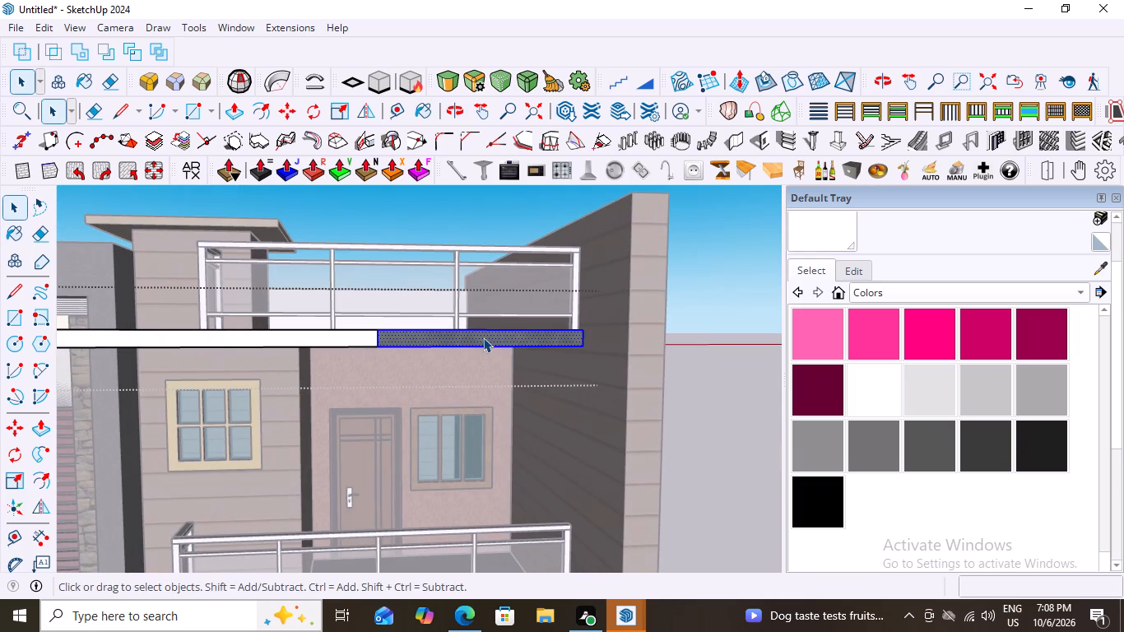
middle_drag(586, 371, 455, 416)
scroll(464, 355, up, 3)
double_click(481, 356)
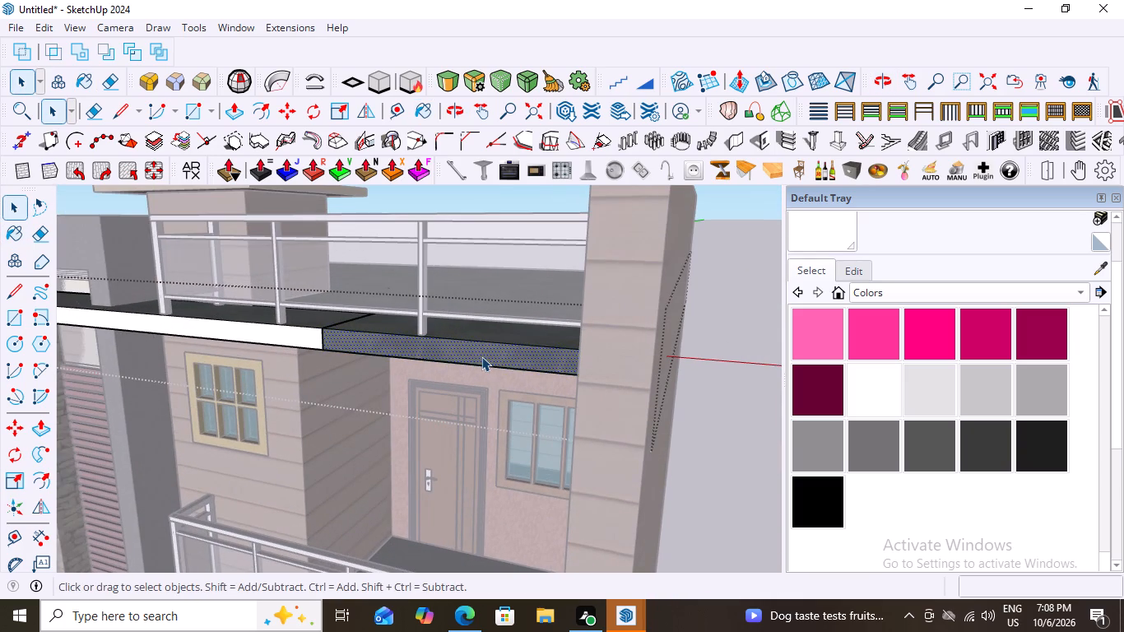
click(481, 356)
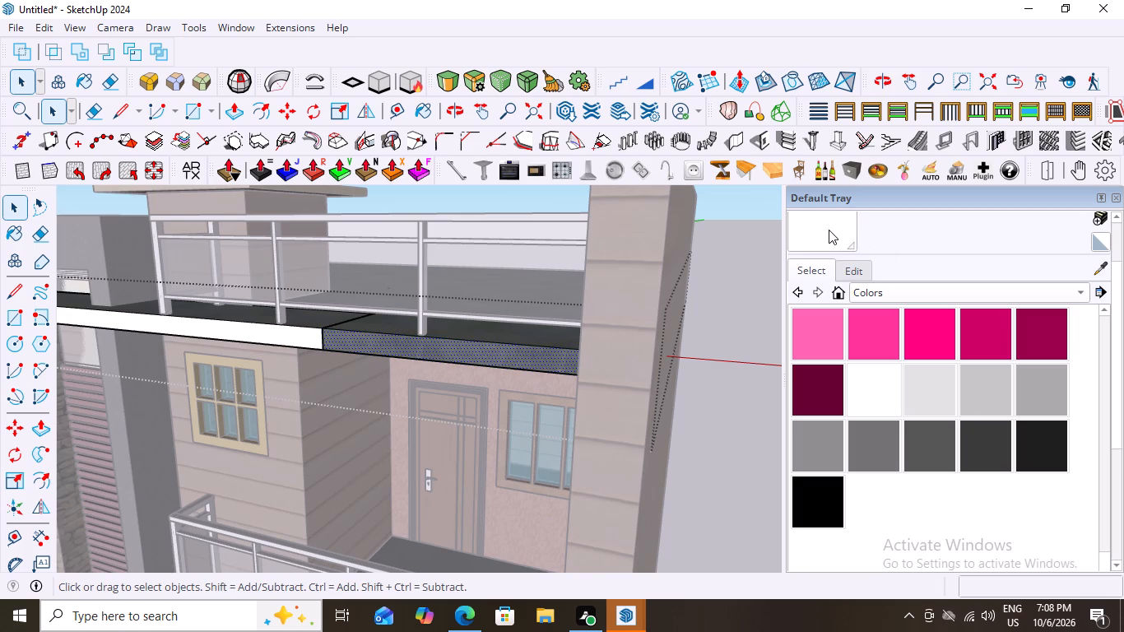
click(805, 237)
click(432, 352)
scroll(574, 318, down, 6)
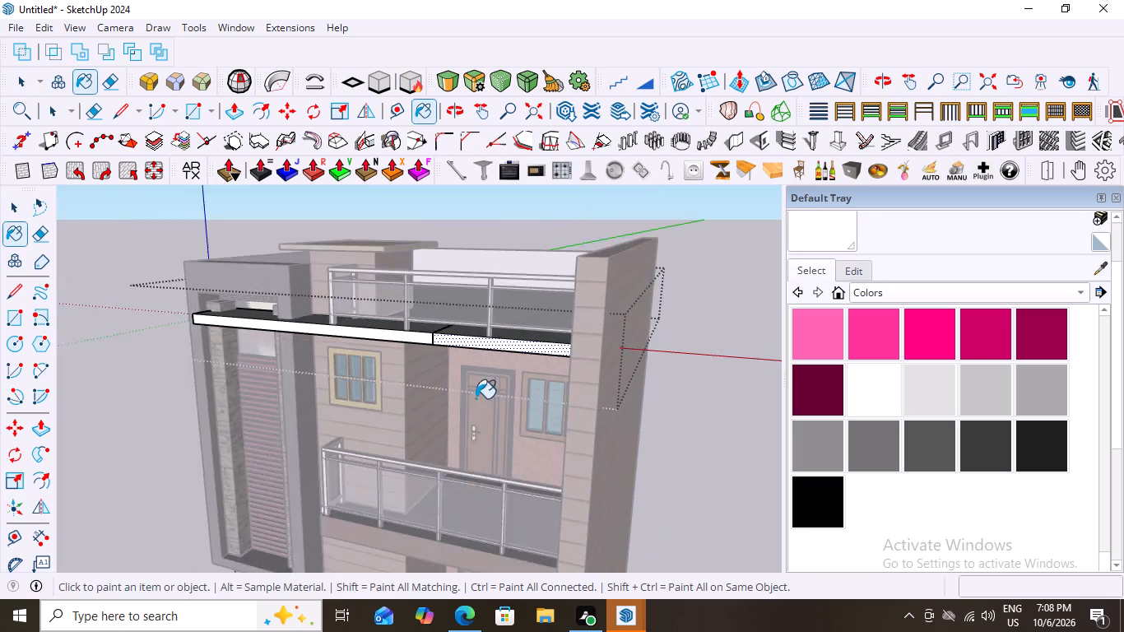
scroll(476, 398, down, 5)
middle_drag(335, 411, 494, 407)
key(space)
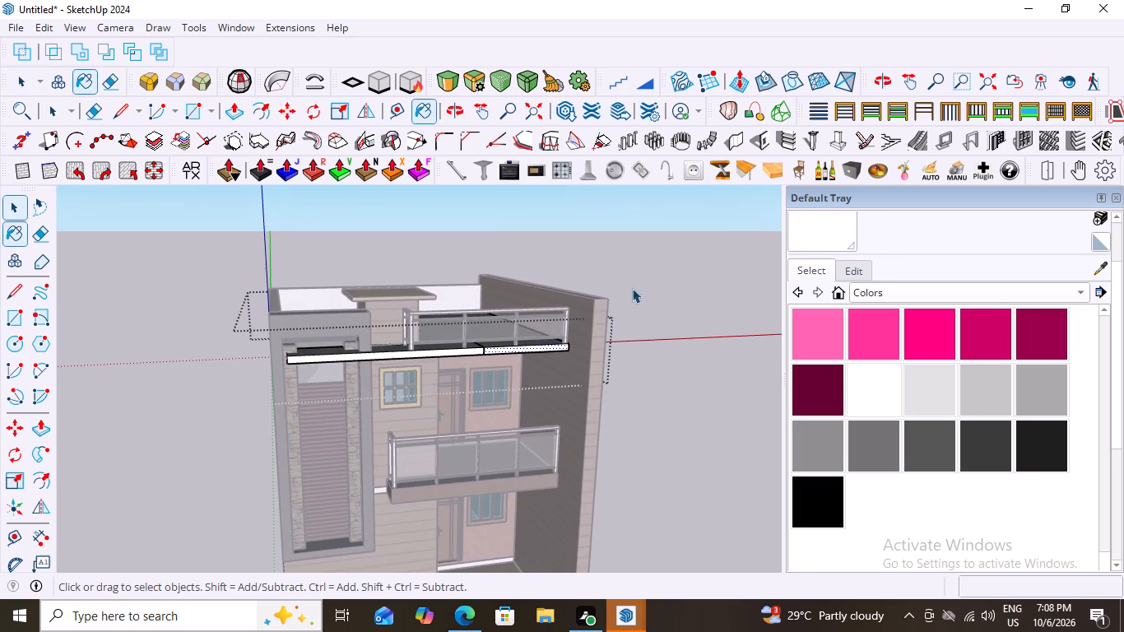
click(649, 277)
Examine the white roof slab edge, the roof terrace and the whole front facade from several angles and distances.
scroll(317, 377, down, 8)
scroll(368, 358, up, 4)
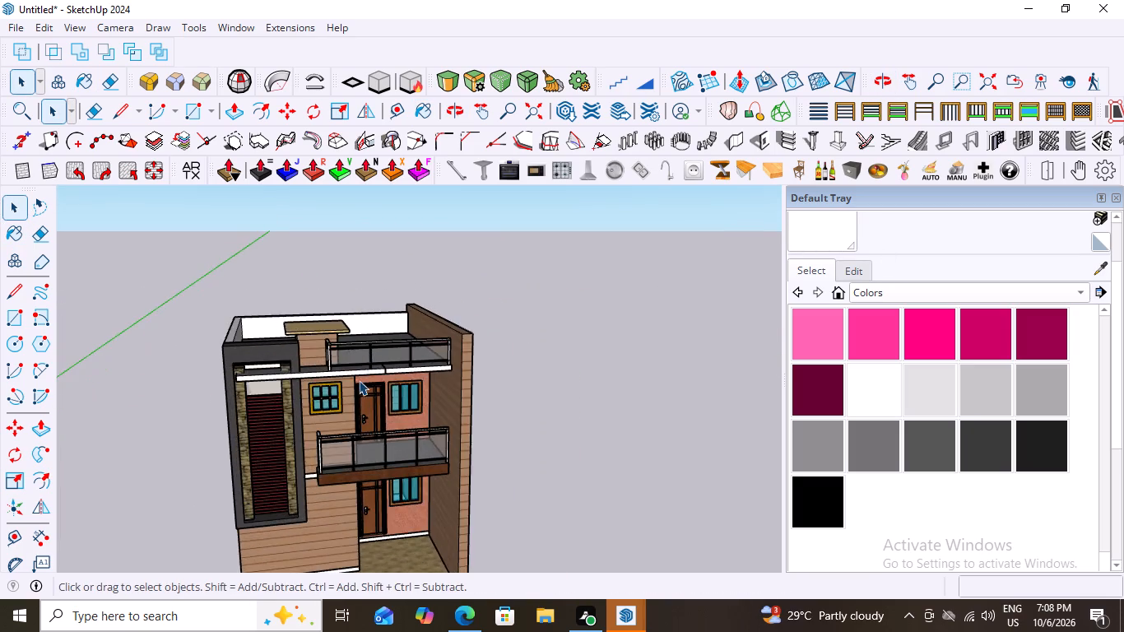
scroll(359, 380, up, 6)
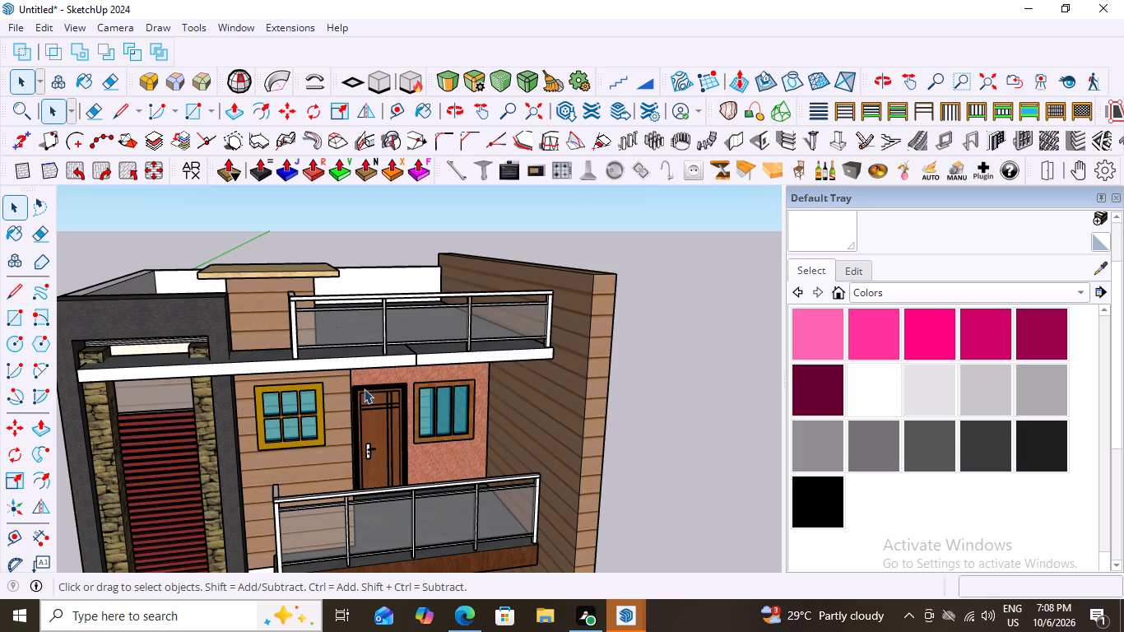
scroll(420, 370, down, 10)
middle_drag(547, 442, 466, 425)
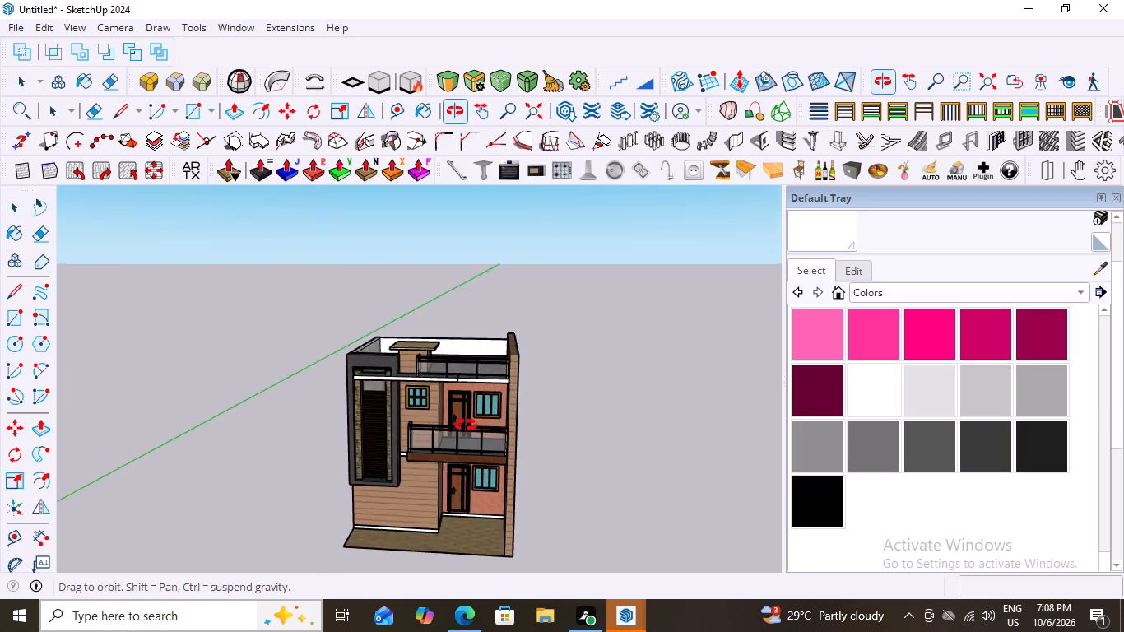
middle_drag(466, 425, 521, 422)
scroll(452, 383, up, 7)
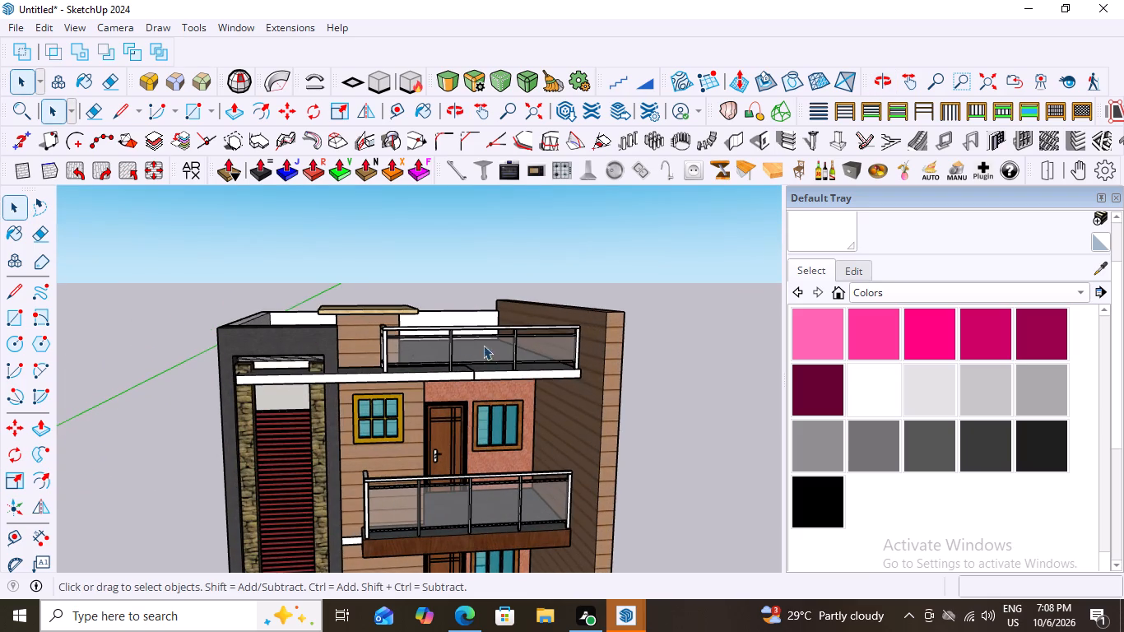
scroll(439, 337, up, 4)
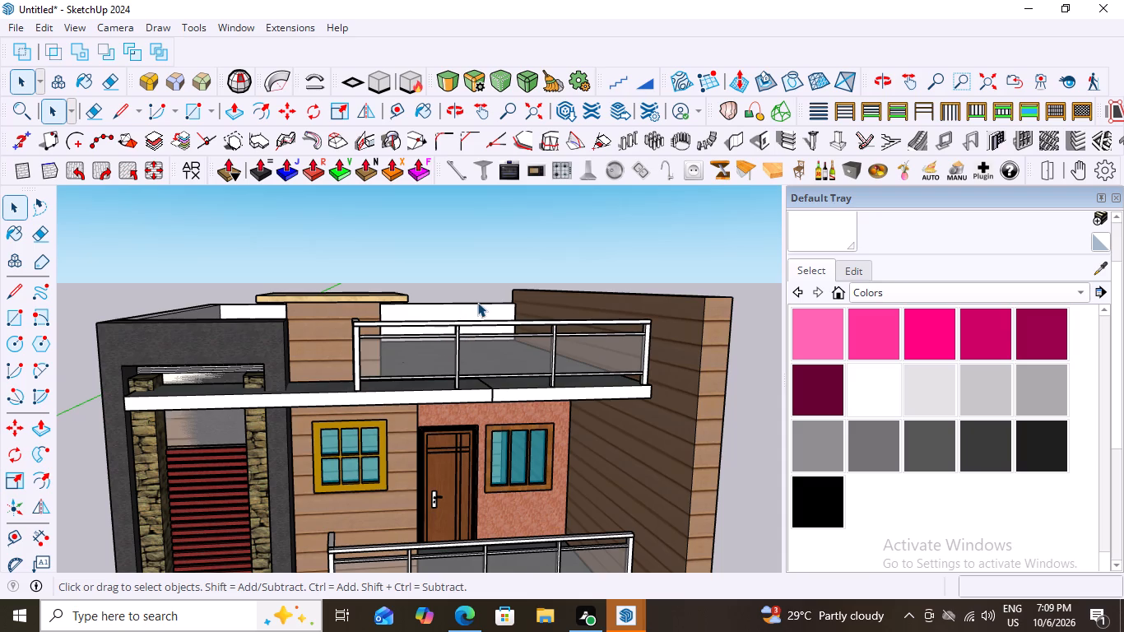
scroll(477, 302, down, 9)
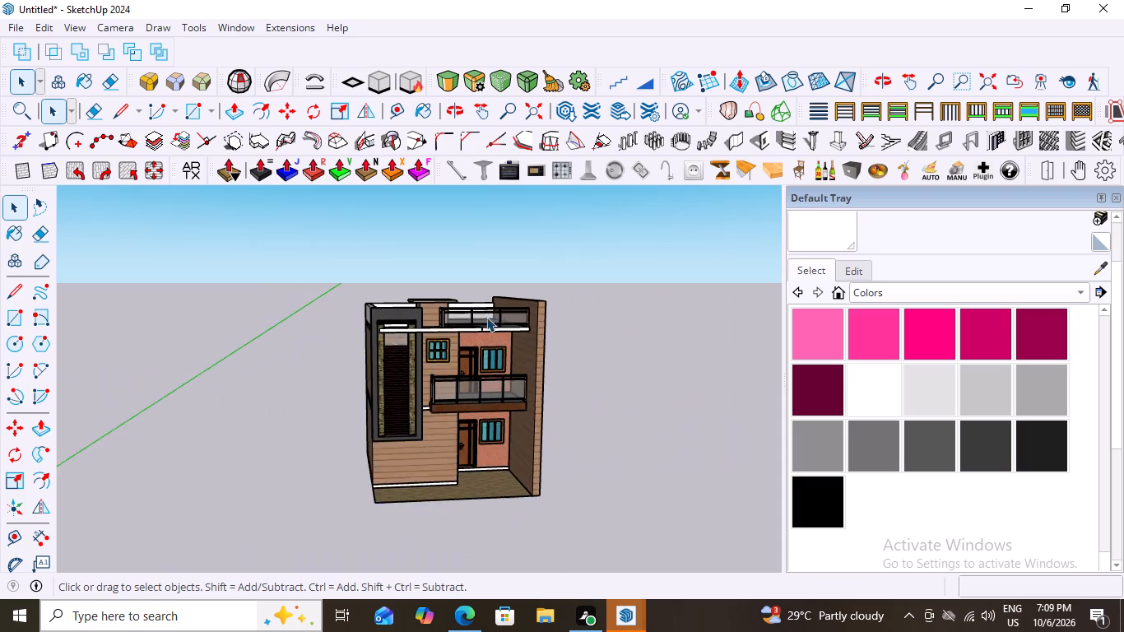
scroll(490, 324, down, 3)
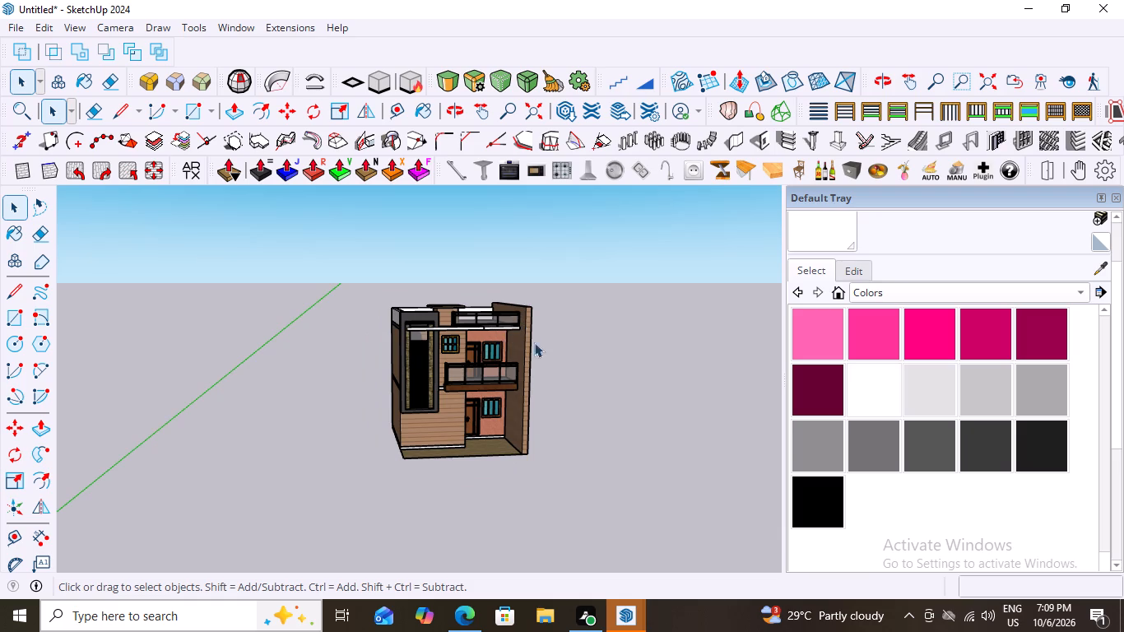
middle_drag(250, 297, 223, 287)
middle_drag(532, 400, 517, 395)
scroll(517, 395, up, 8)
scroll(432, 375, up, 2)
scroll(509, 348, down, 6)
scroll(428, 487, up, 3)
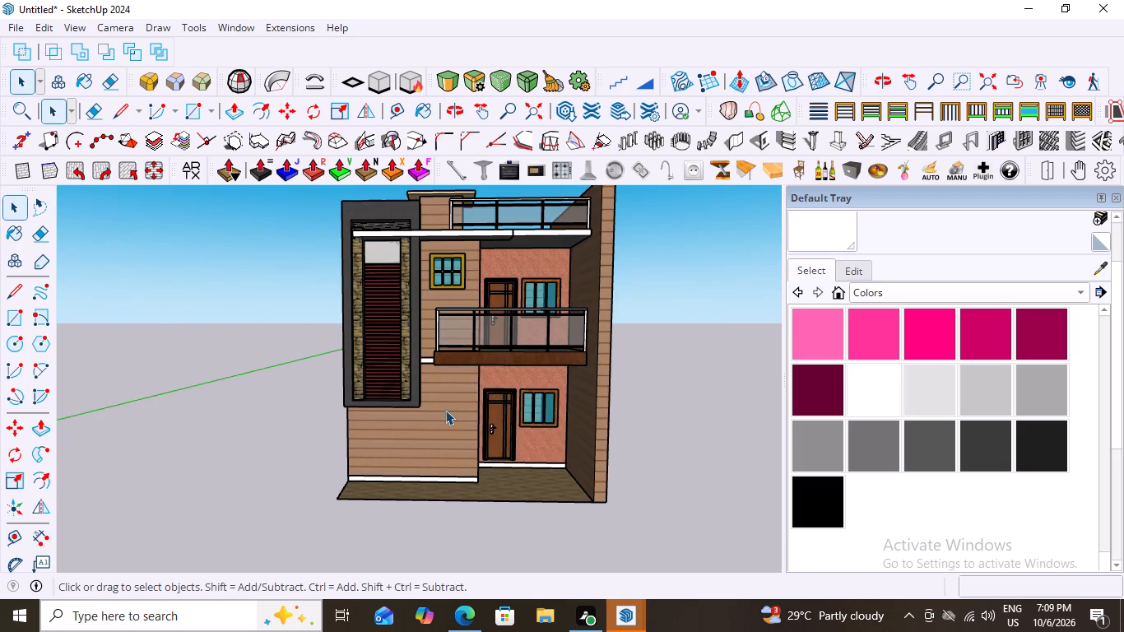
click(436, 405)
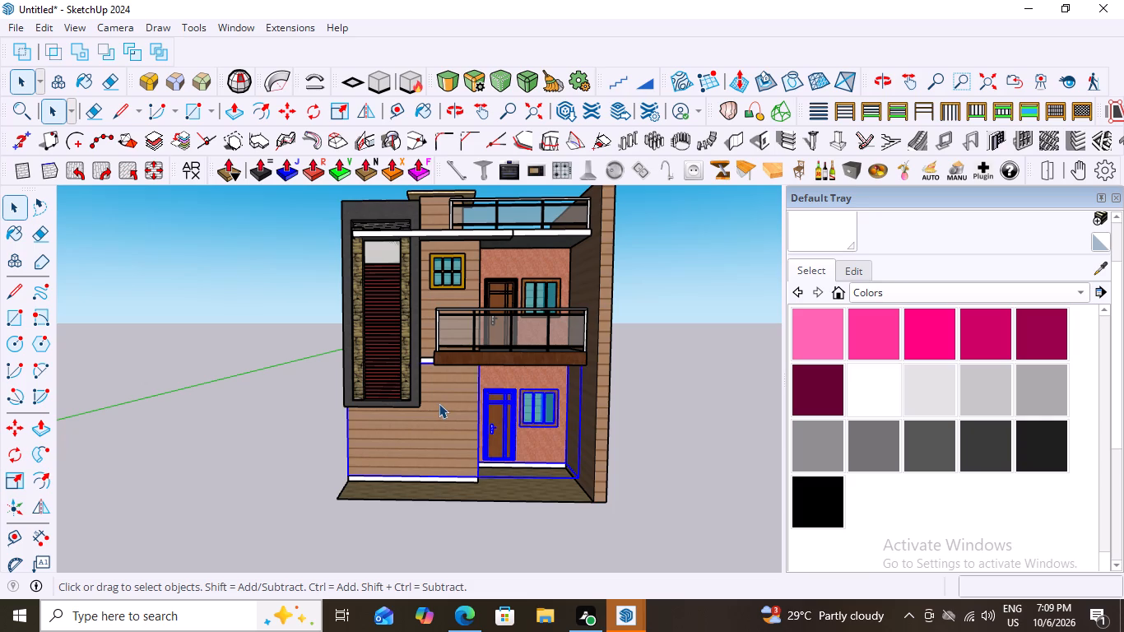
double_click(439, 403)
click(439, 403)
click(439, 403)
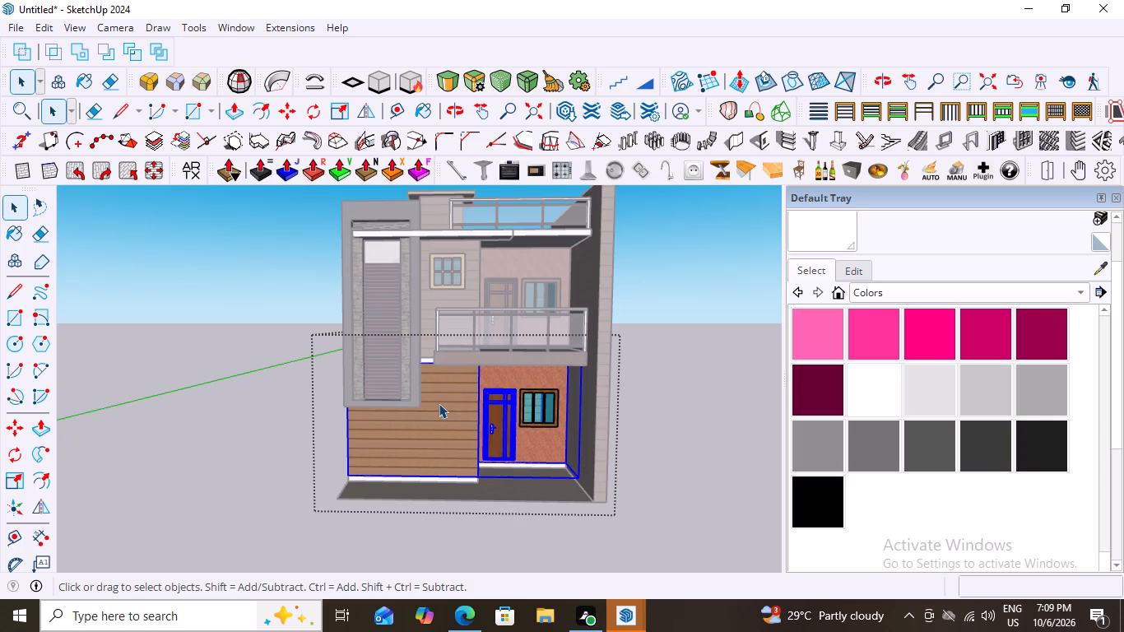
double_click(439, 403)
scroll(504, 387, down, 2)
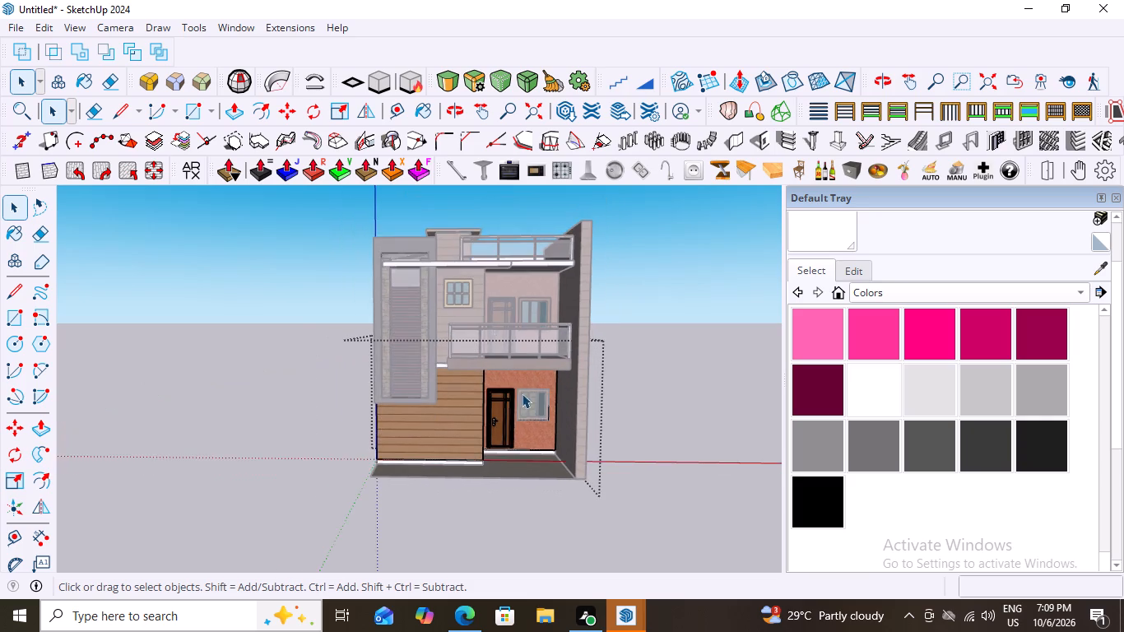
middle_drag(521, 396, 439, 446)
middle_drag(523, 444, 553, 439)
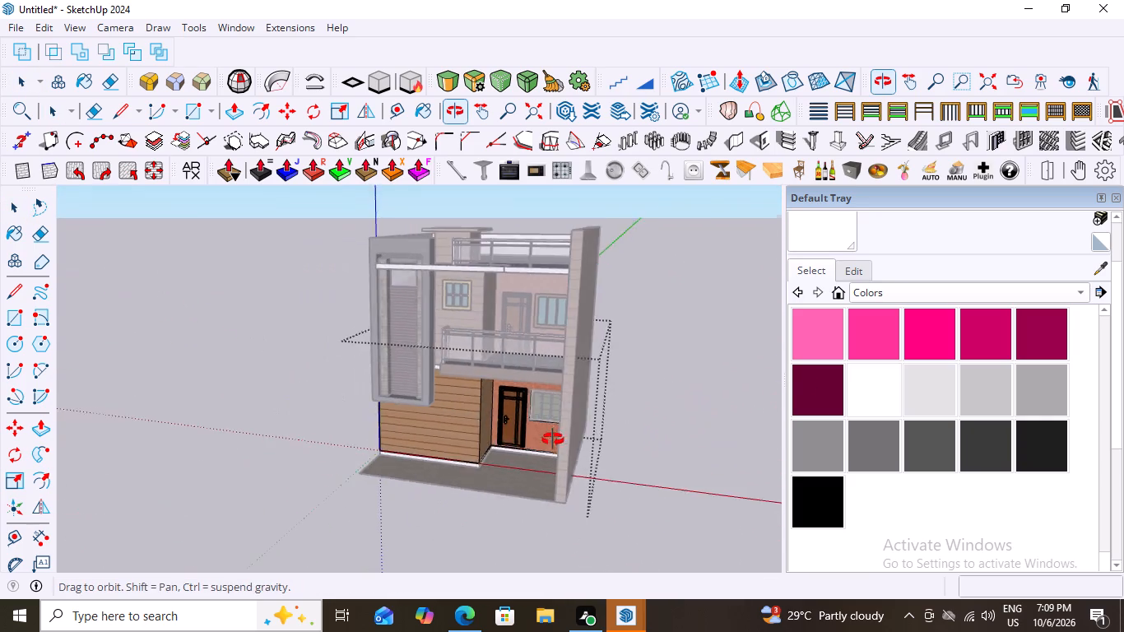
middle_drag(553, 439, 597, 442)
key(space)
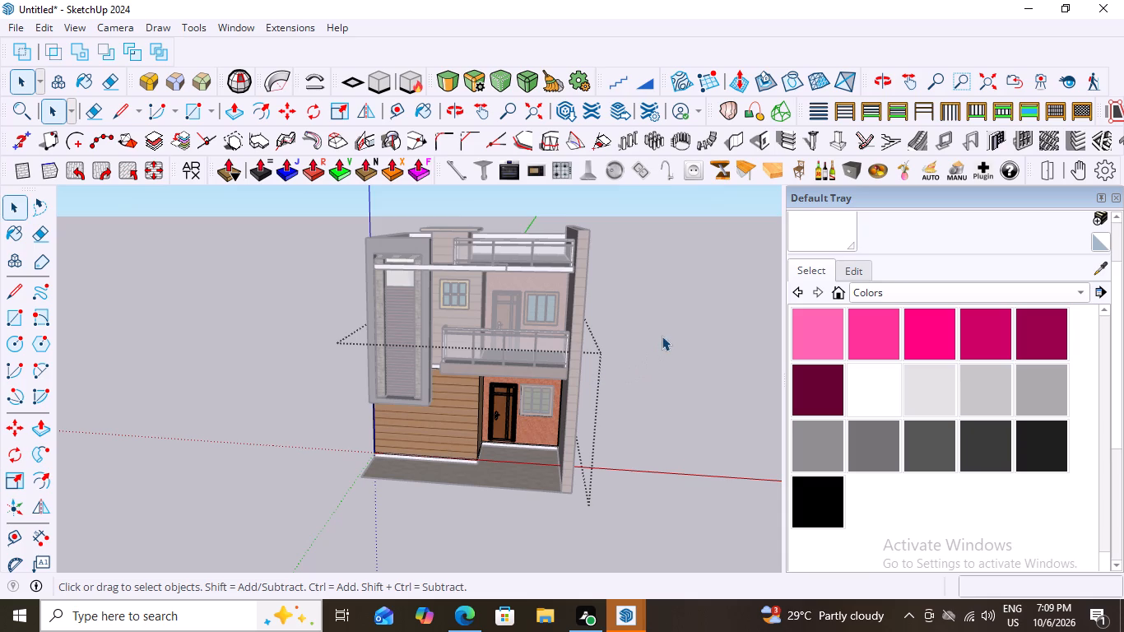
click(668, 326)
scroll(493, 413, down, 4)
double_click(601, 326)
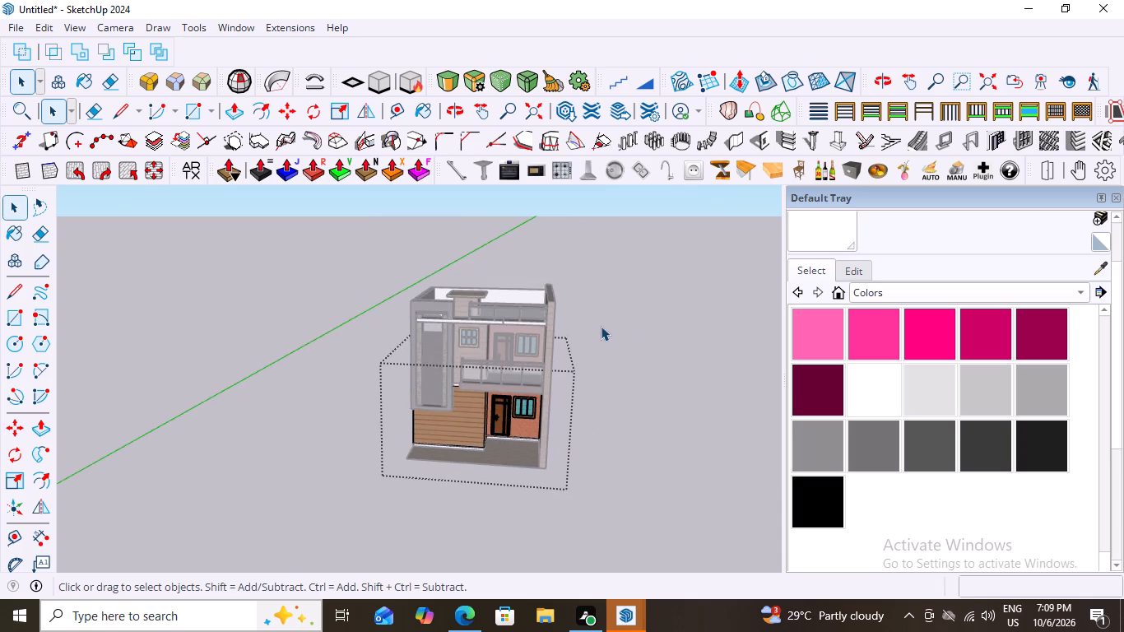
Examine the coloured front facade from straight ahead and slightly above, including the ground-floor walls and both balconies.
middle_drag(560, 419, 583, 384)
middle_click(607, 352)
scroll(607, 352, up, 1)
middle_drag(509, 417, 535, 417)
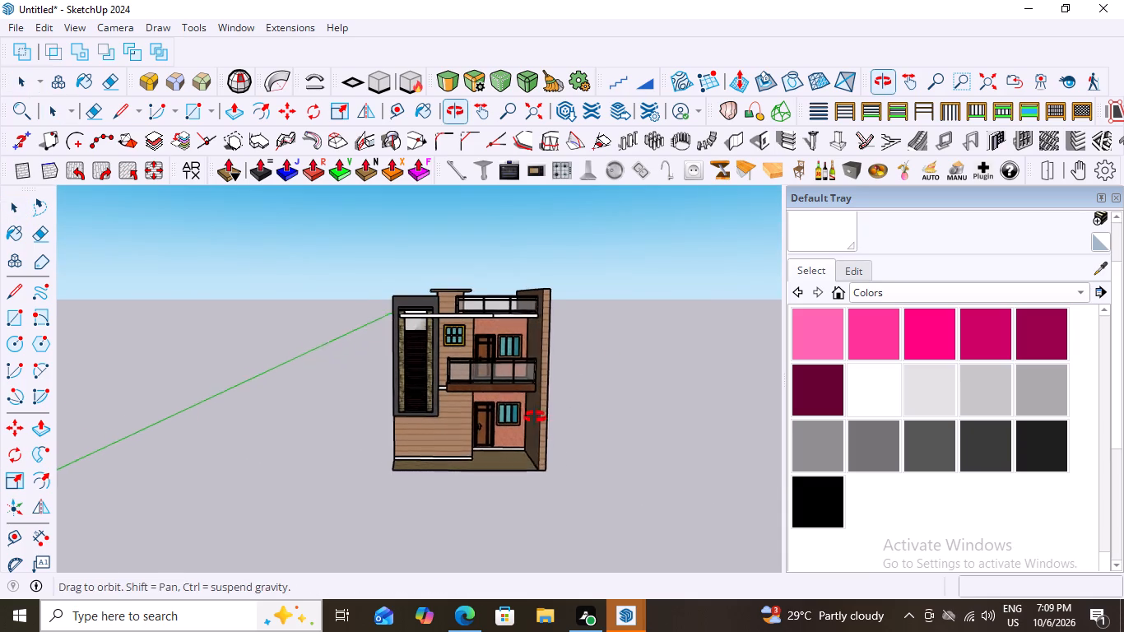
middle_drag(535, 417, 555, 415)
scroll(510, 410, up, 7)
scroll(519, 412, down, 2)
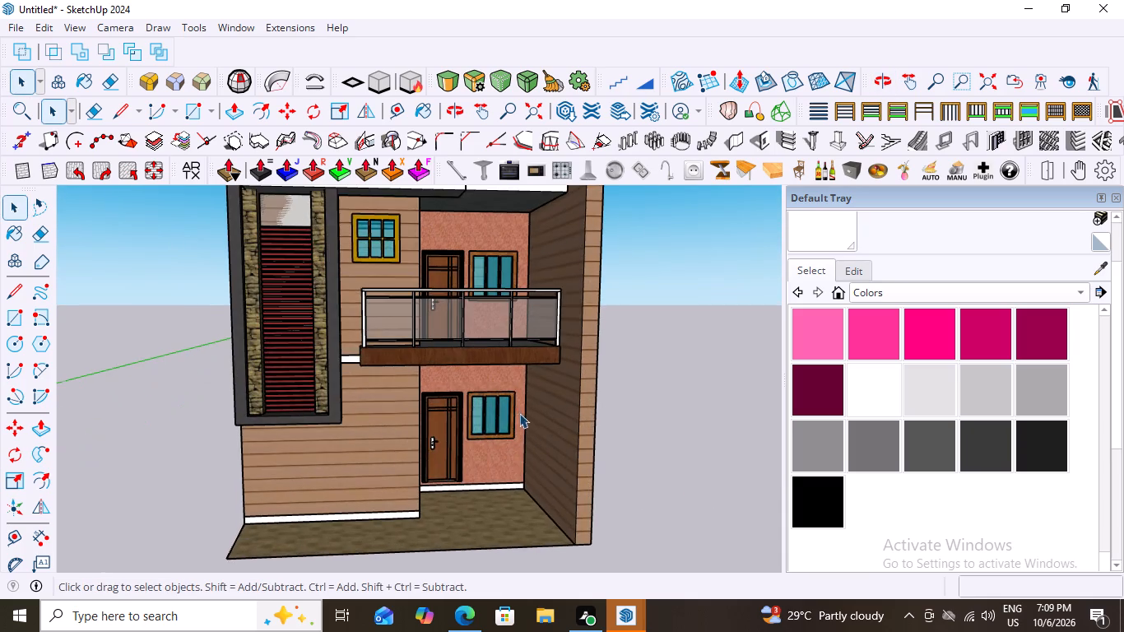
scroll(519, 413, down, 3)
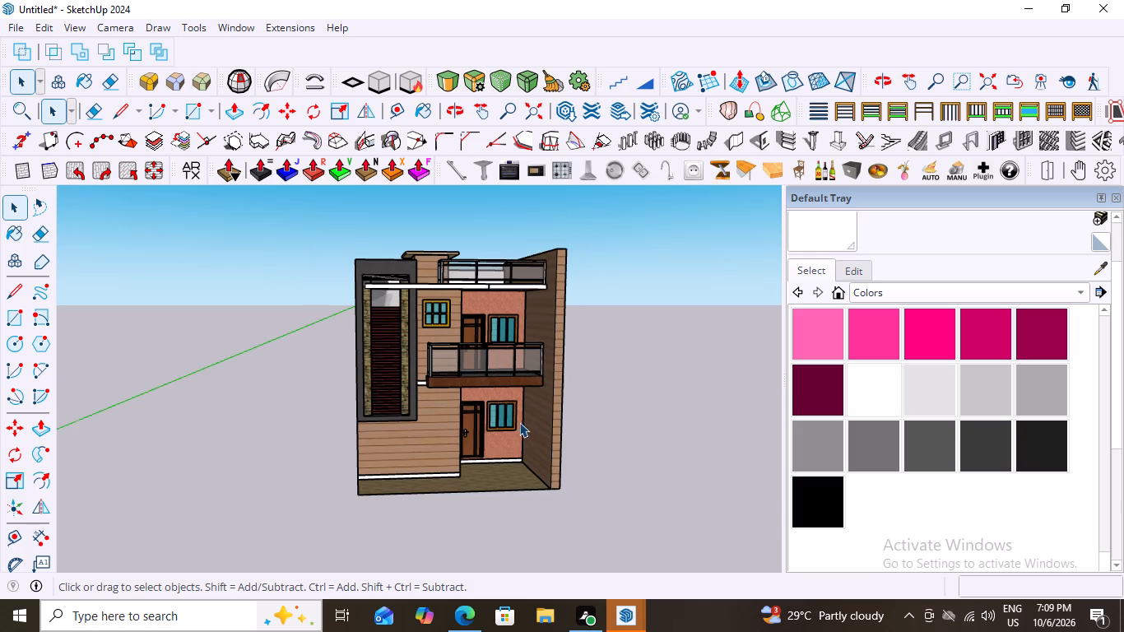
middle_drag(475, 454, 424, 467)
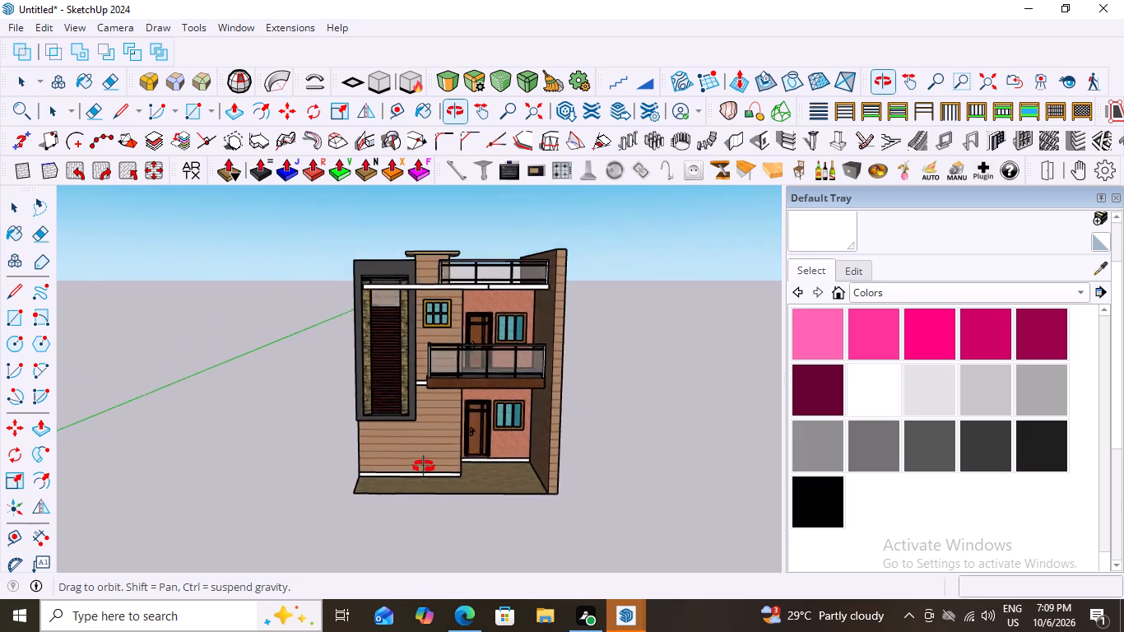
middle_drag(424, 467, 440, 481)
scroll(536, 352, up, 3)
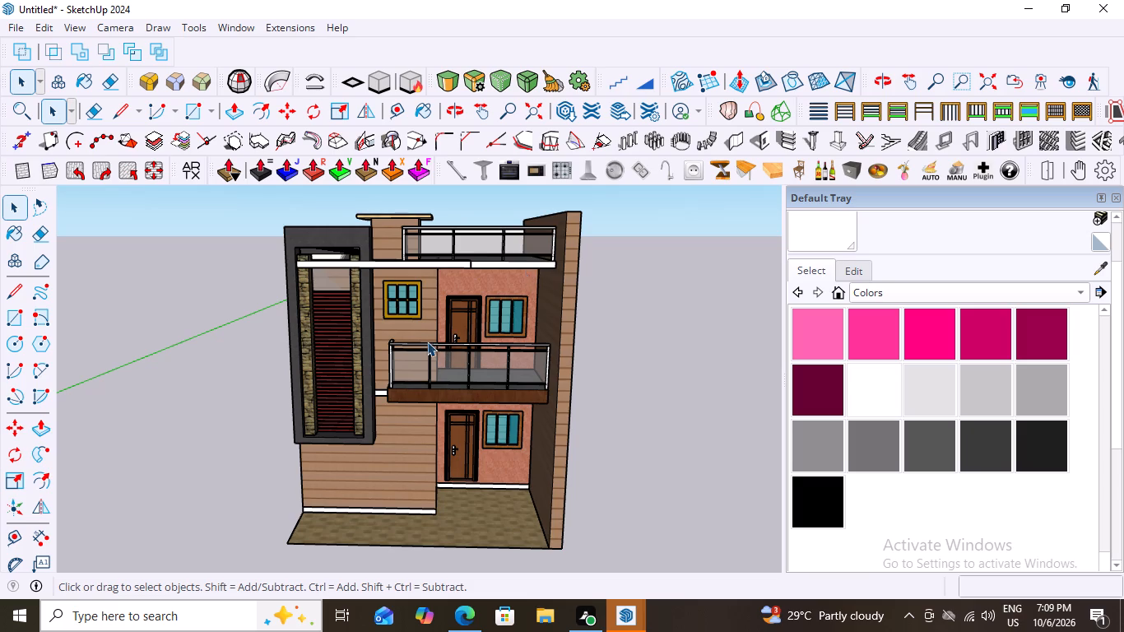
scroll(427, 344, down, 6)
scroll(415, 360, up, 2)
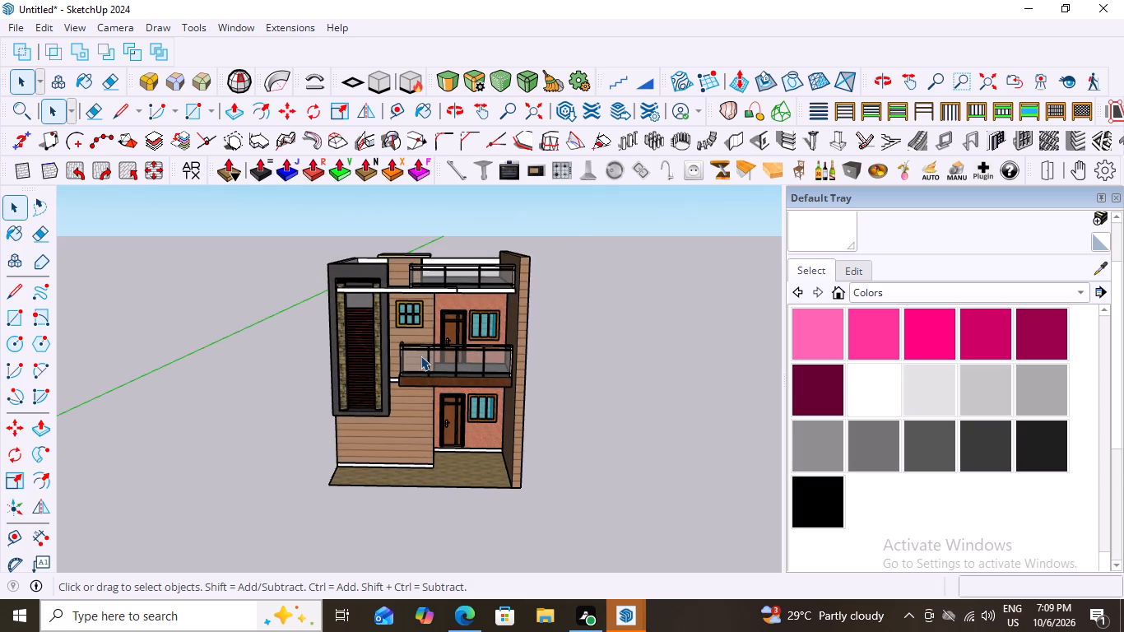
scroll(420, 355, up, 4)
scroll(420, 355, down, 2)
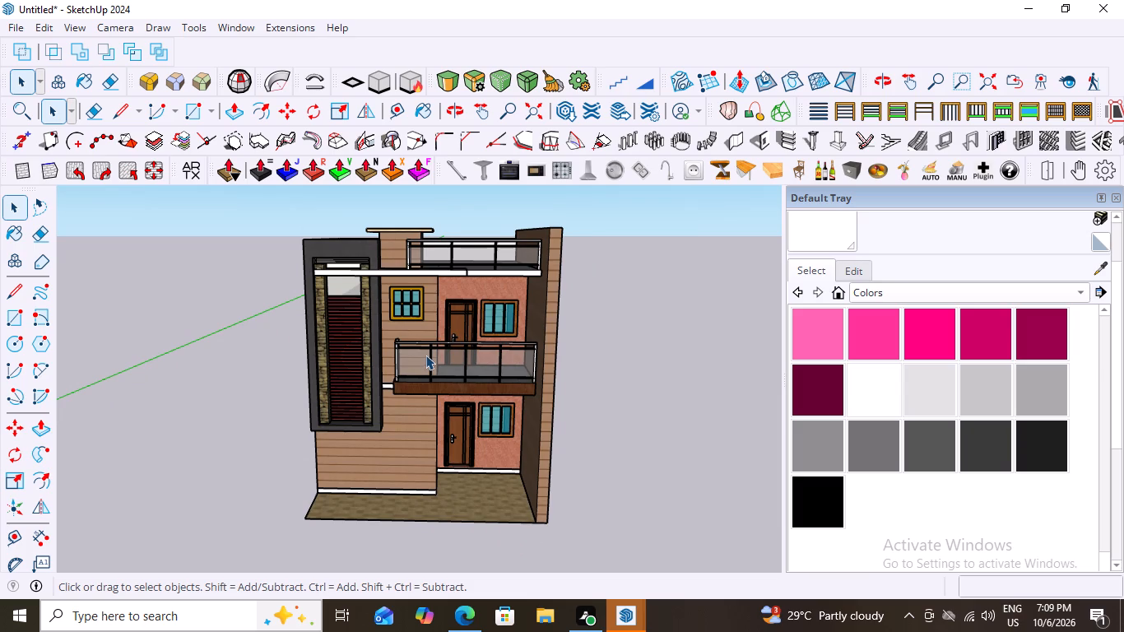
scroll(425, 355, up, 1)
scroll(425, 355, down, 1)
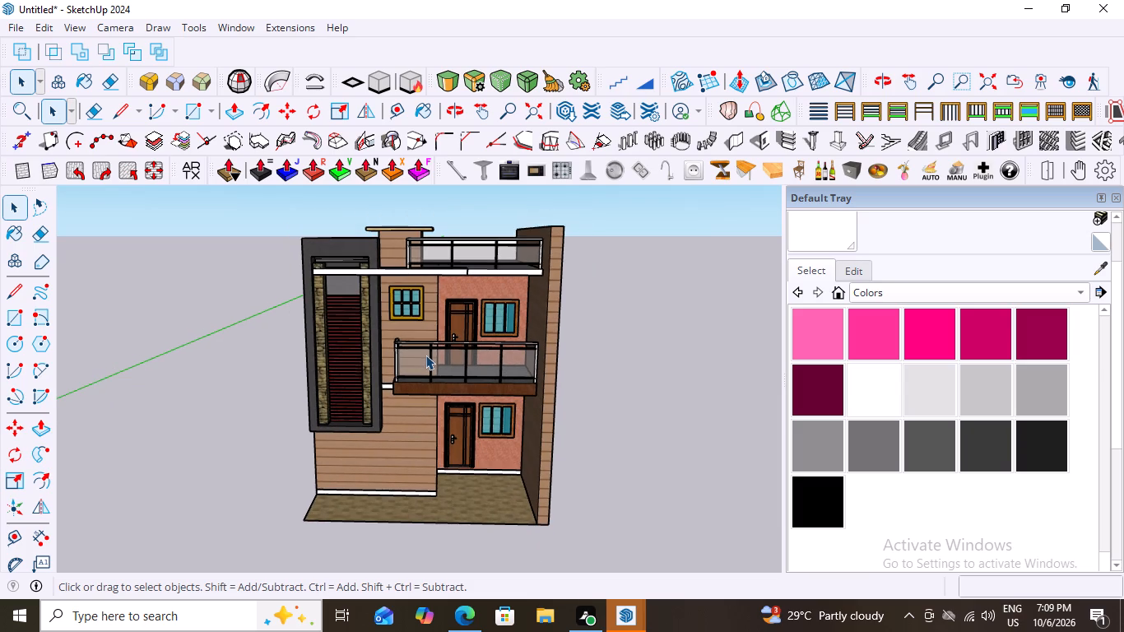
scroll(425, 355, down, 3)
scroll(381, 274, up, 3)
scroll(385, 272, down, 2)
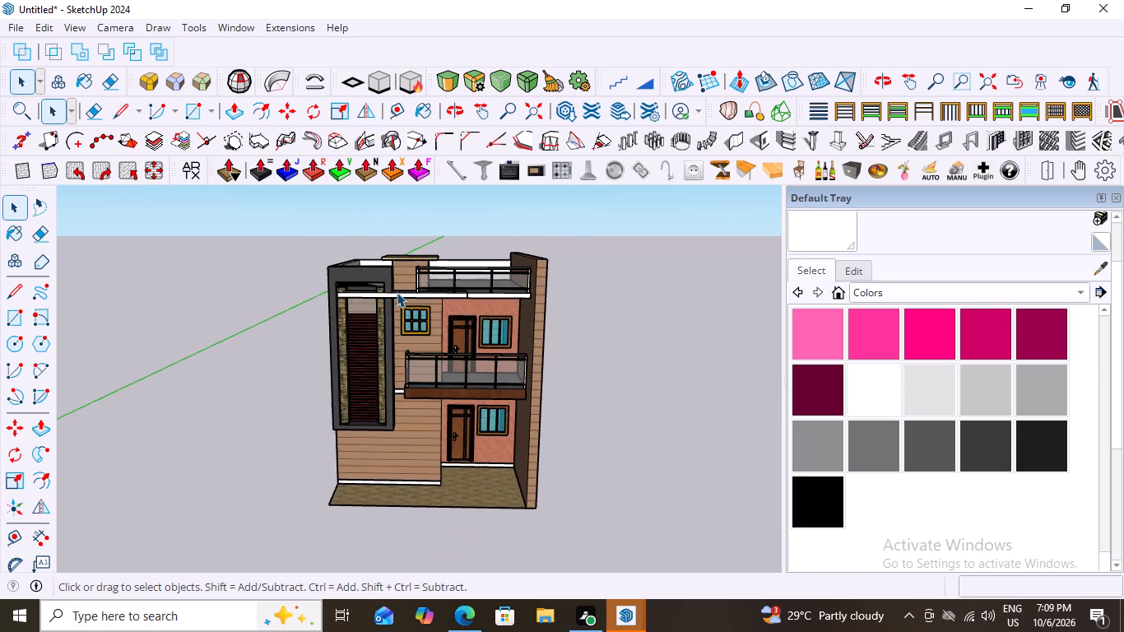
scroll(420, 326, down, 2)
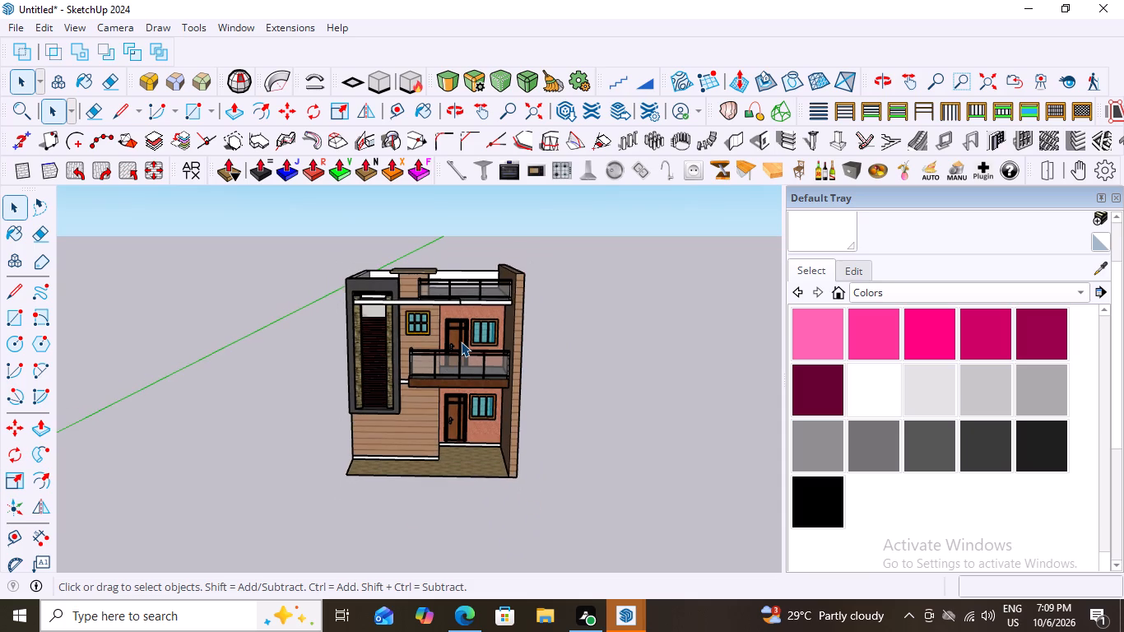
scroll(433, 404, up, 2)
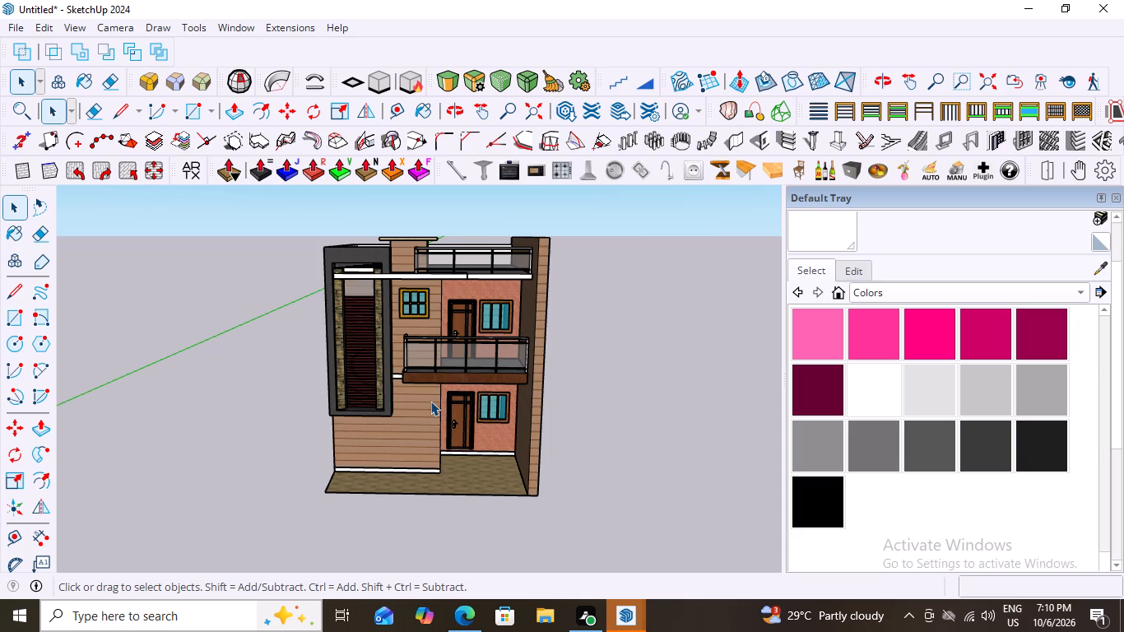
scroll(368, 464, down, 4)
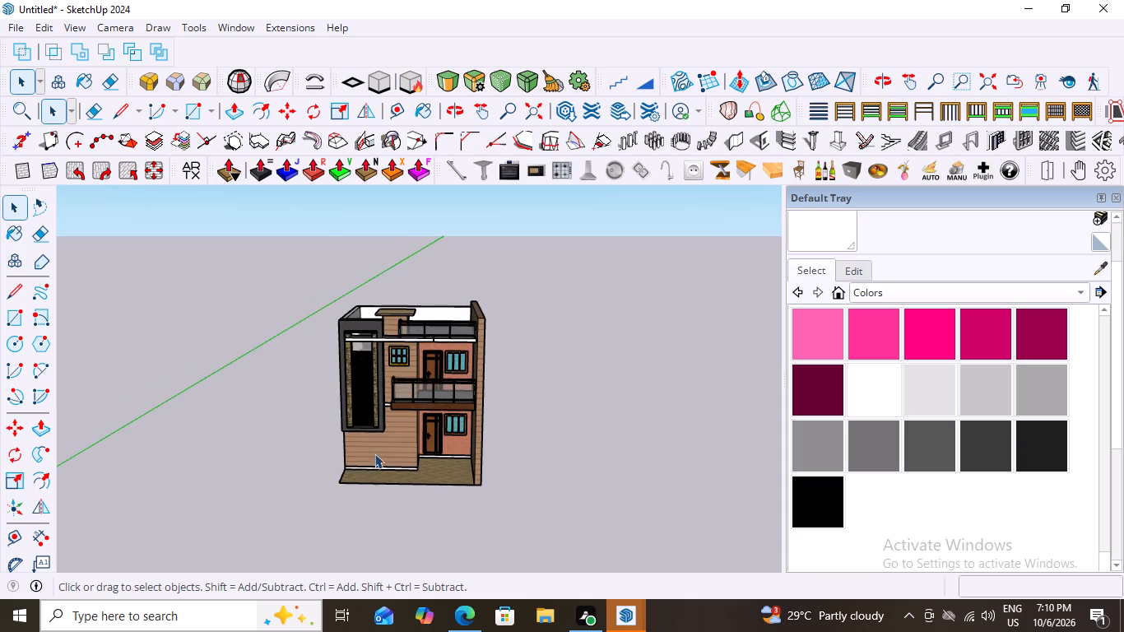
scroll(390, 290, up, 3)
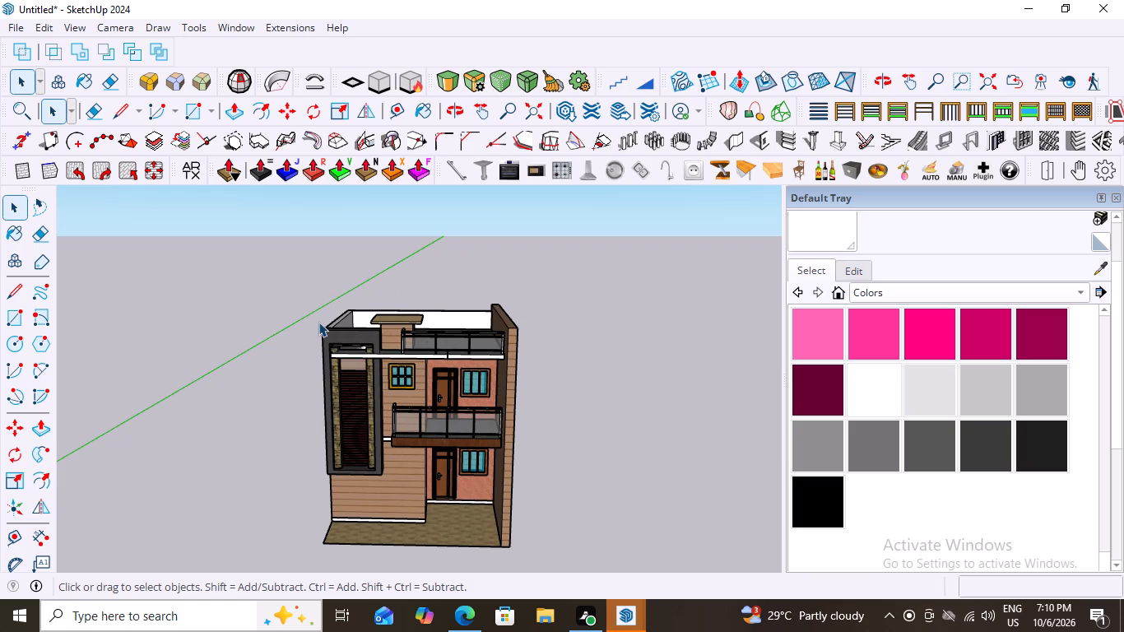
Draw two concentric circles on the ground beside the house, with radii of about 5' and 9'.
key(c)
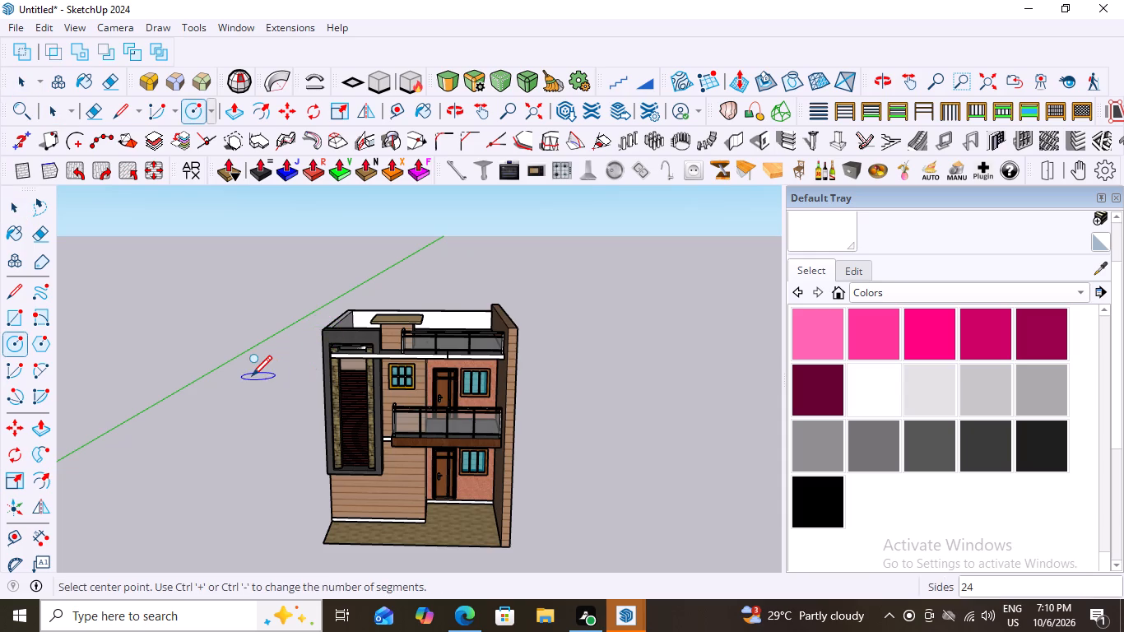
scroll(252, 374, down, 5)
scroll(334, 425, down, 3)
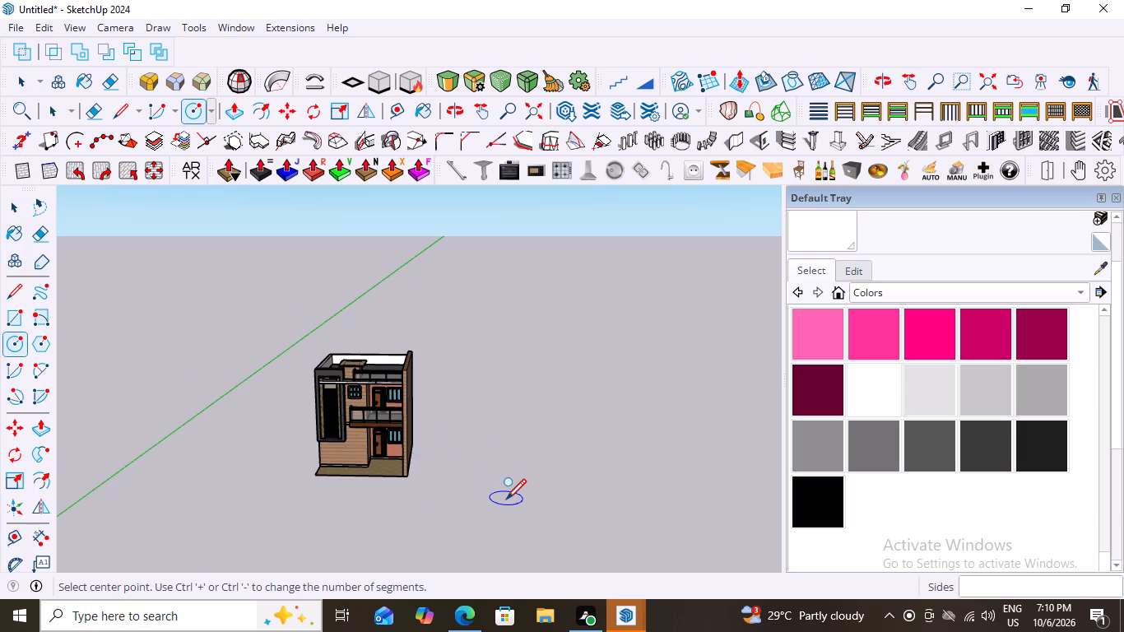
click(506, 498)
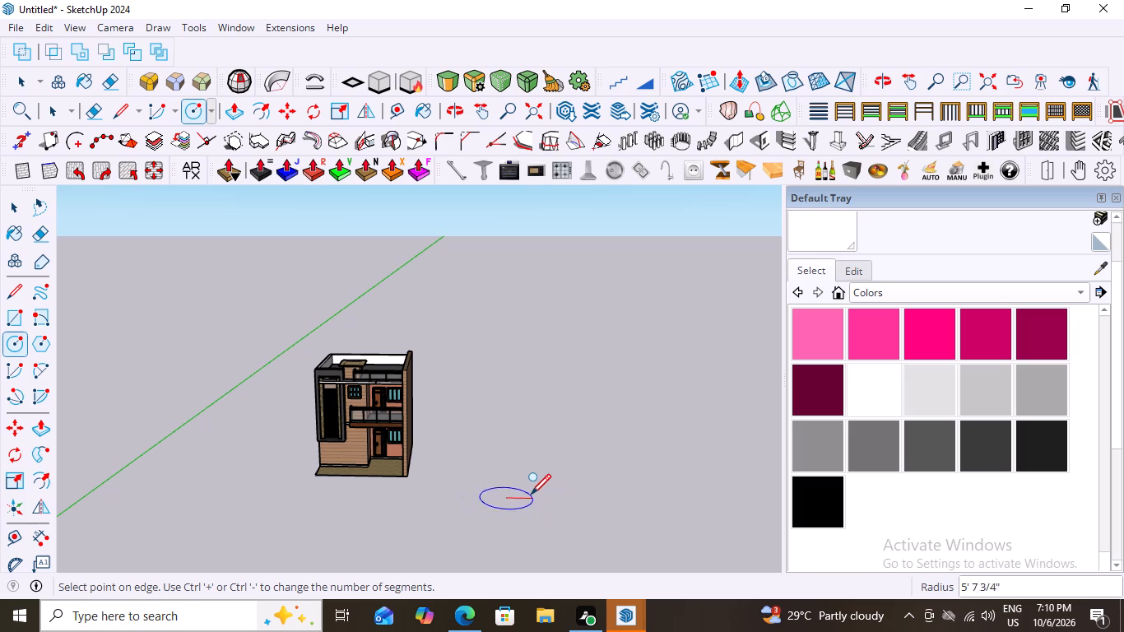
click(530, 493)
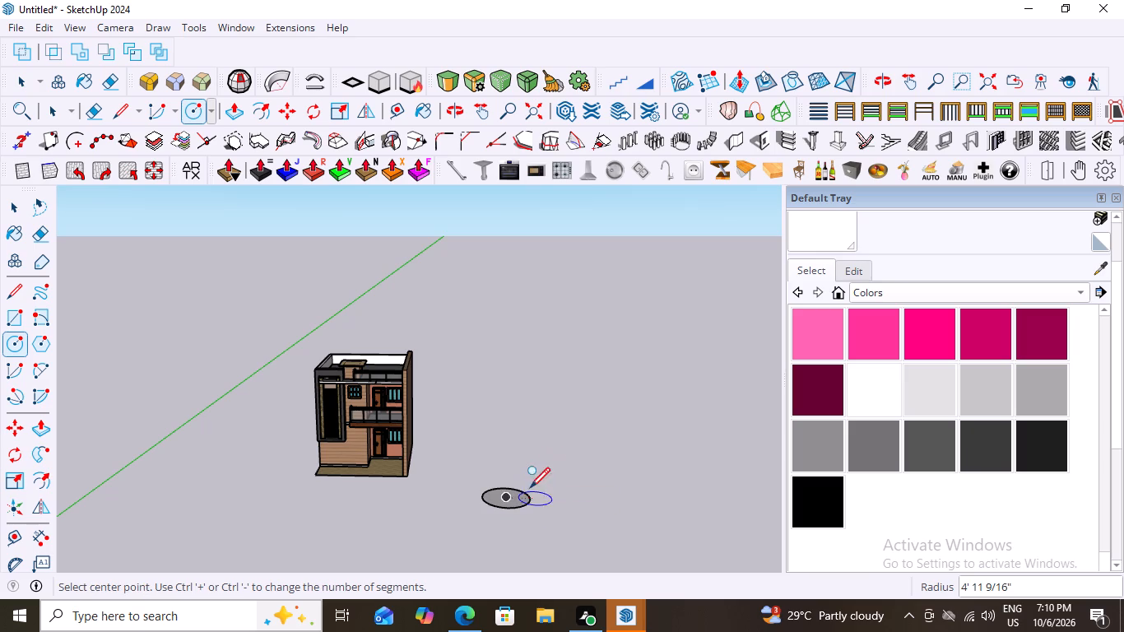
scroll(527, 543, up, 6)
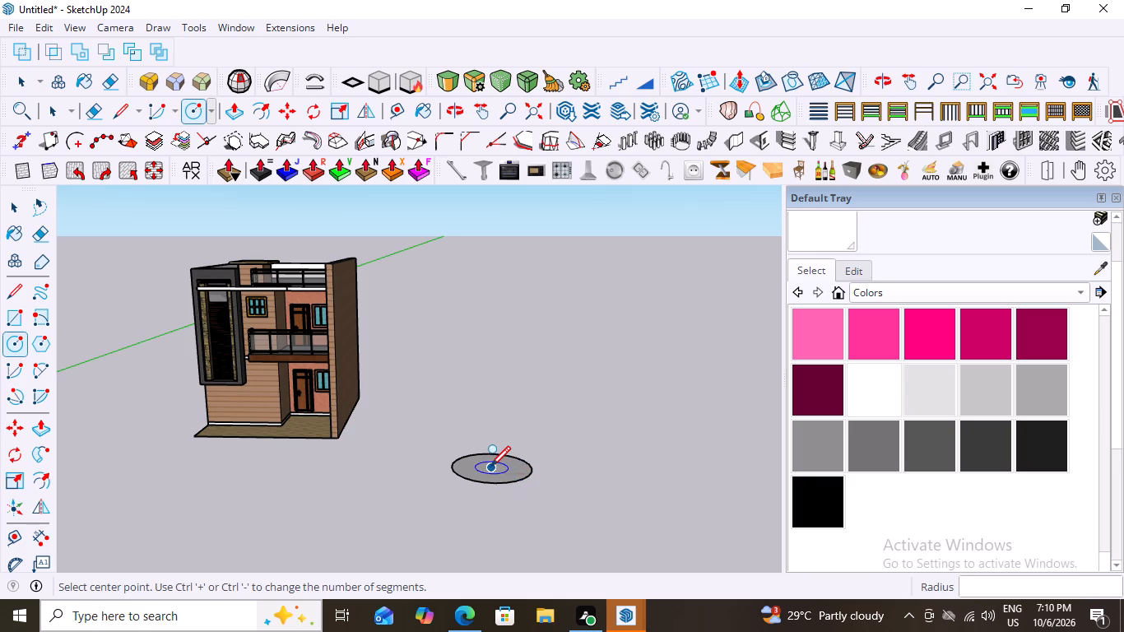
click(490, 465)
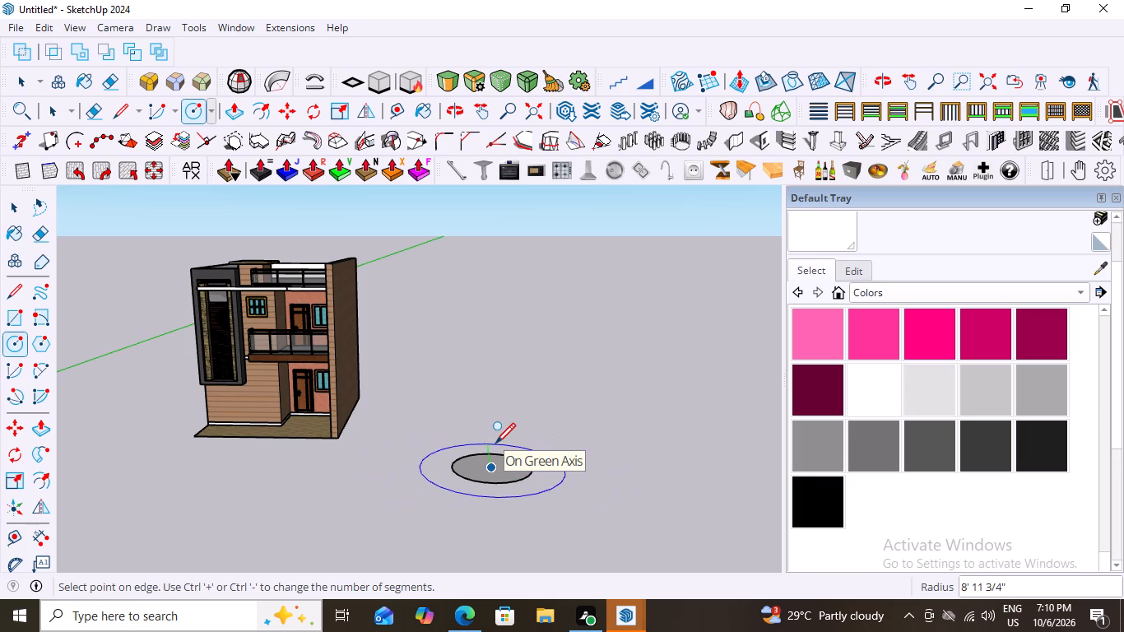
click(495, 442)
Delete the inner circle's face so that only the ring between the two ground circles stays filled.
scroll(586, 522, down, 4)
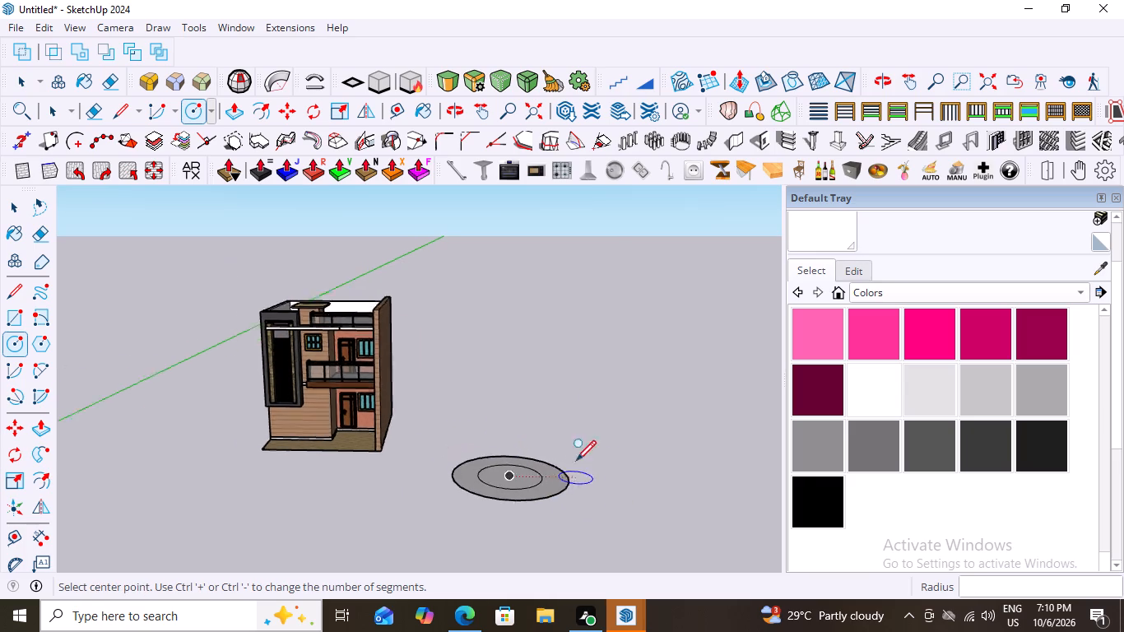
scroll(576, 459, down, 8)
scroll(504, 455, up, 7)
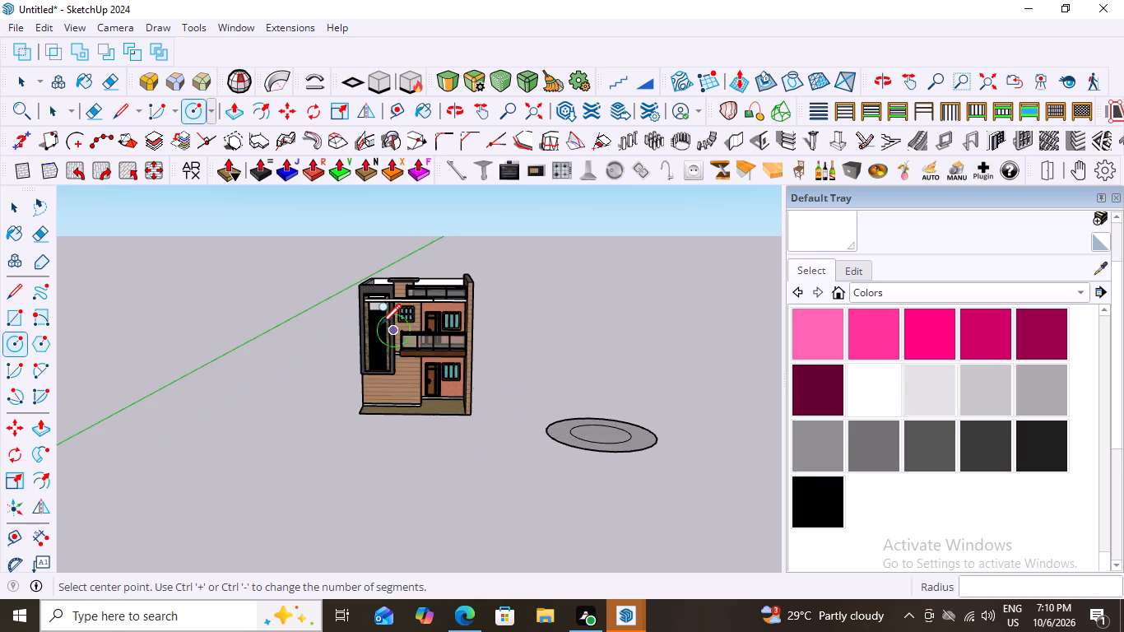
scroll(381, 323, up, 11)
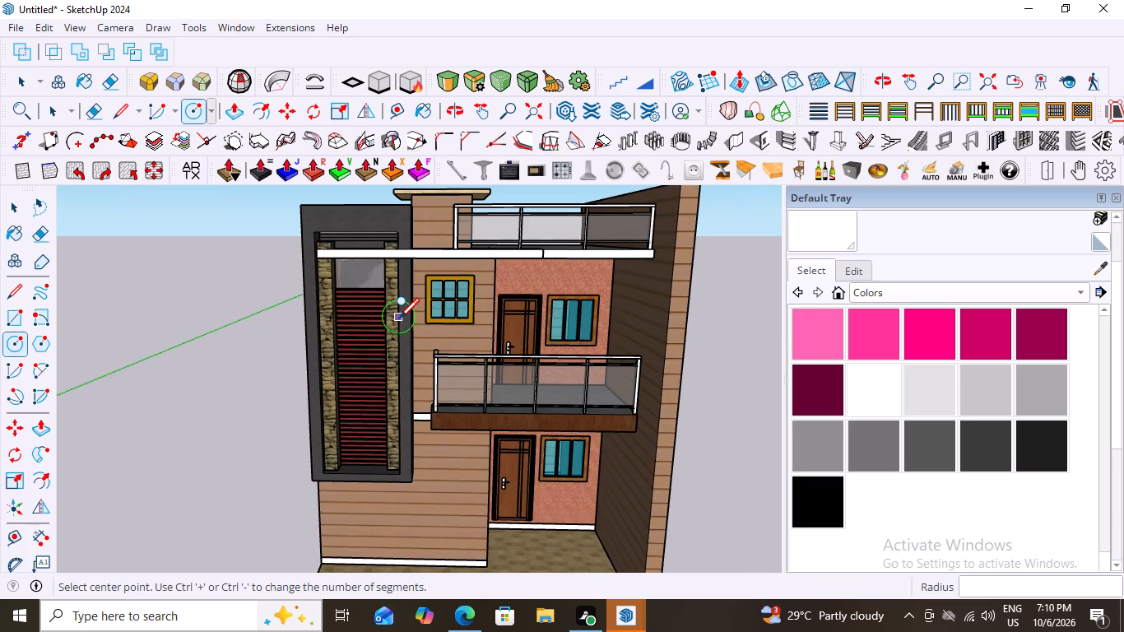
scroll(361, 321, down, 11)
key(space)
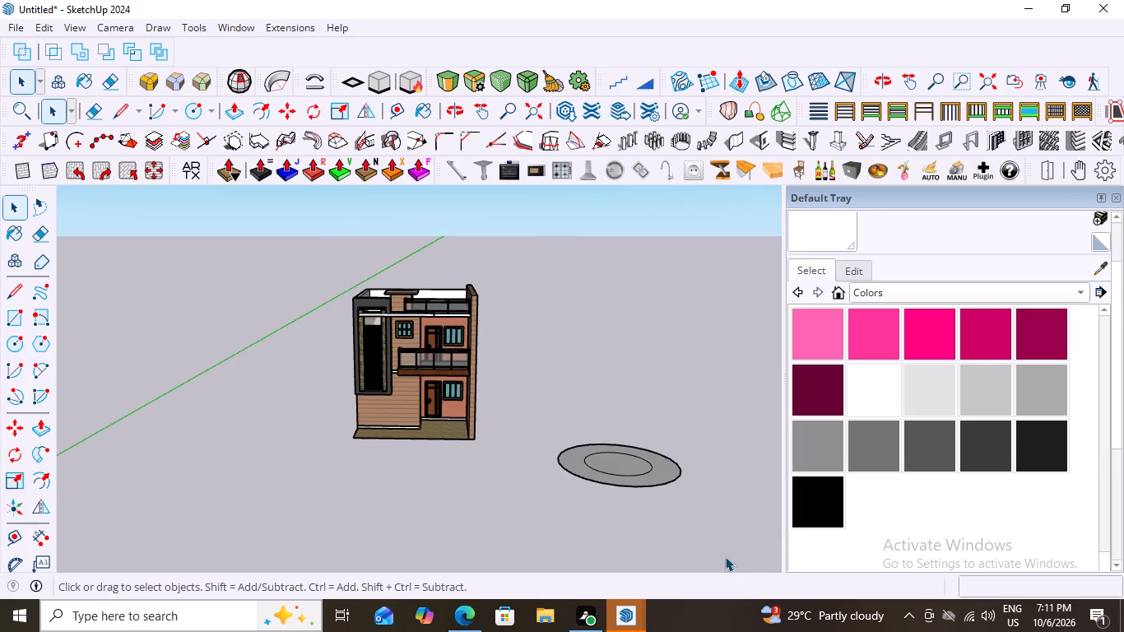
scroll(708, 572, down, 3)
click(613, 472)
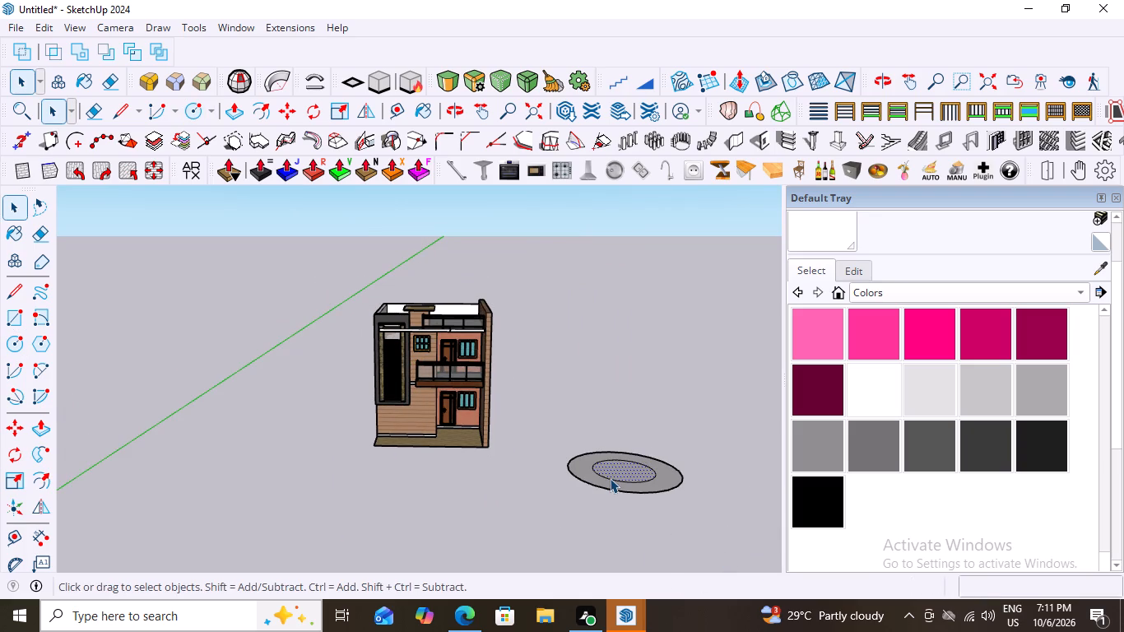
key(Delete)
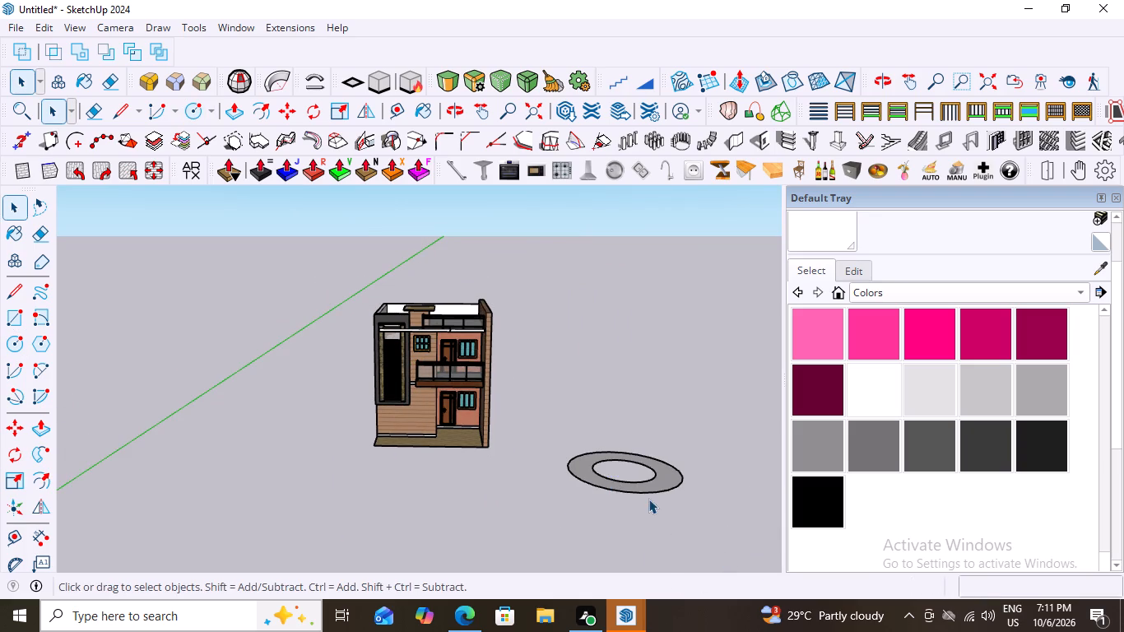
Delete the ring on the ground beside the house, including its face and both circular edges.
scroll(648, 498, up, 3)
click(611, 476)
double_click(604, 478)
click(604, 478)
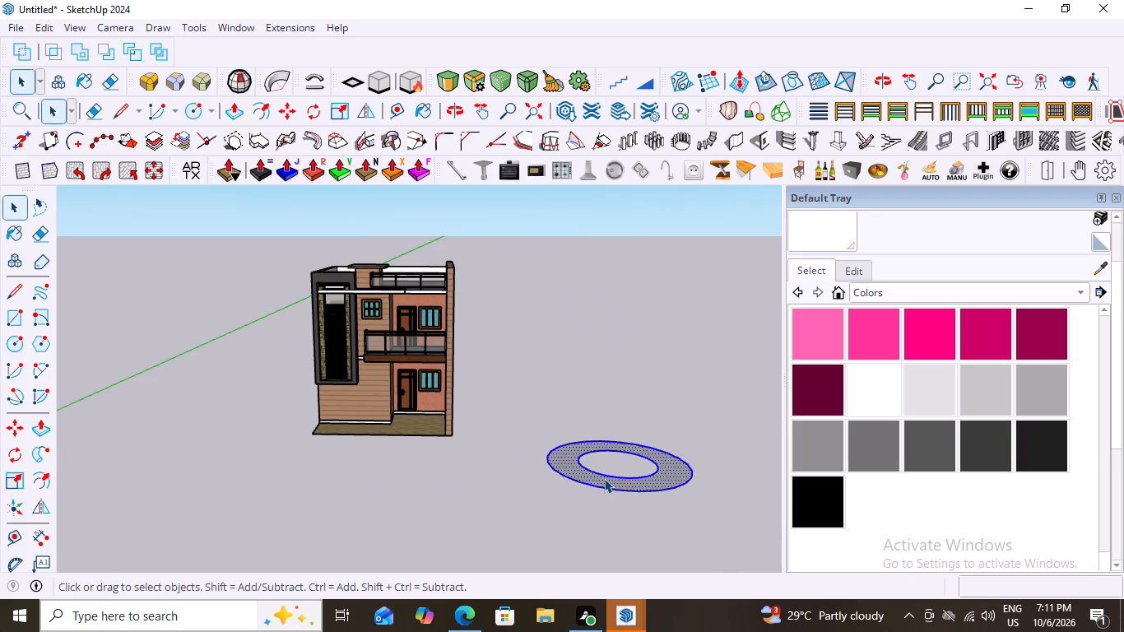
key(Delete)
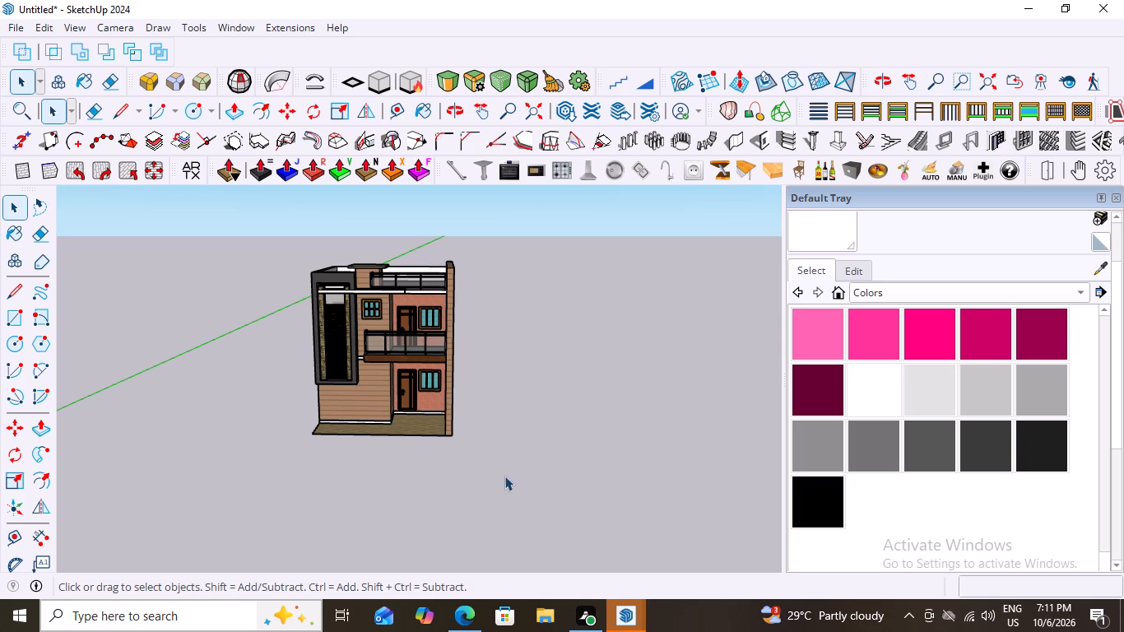
Close the Default Tray to widen the modelling area, and bring the house's front facade closer.
scroll(513, 476, down, 5)
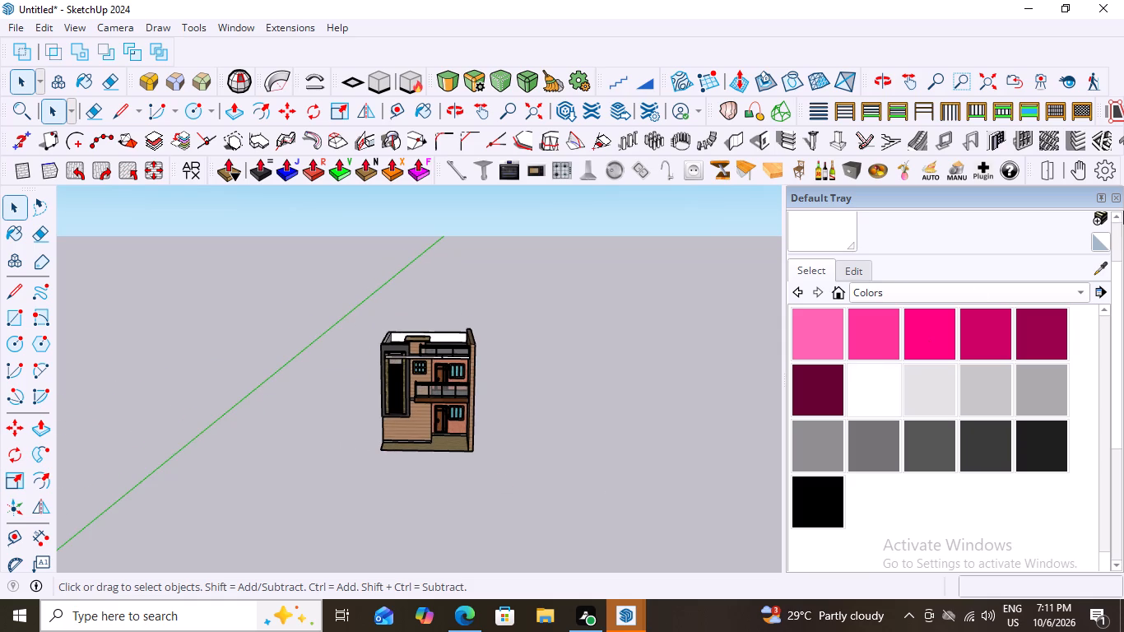
click(1117, 197)
scroll(509, 410, up, 5)
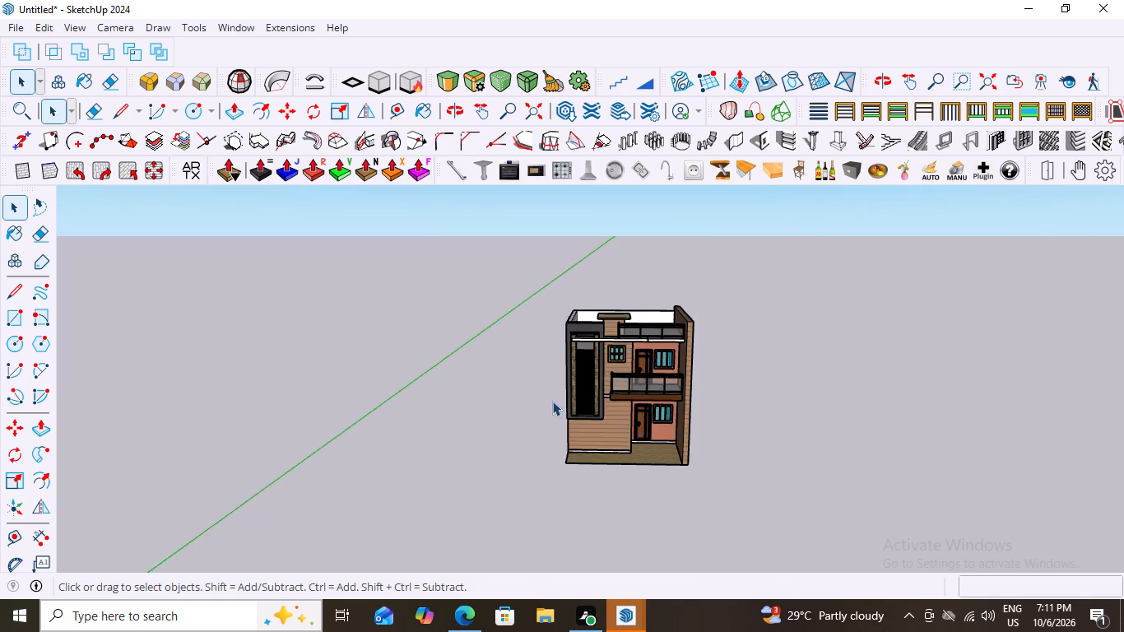
scroll(552, 401, up, 5)
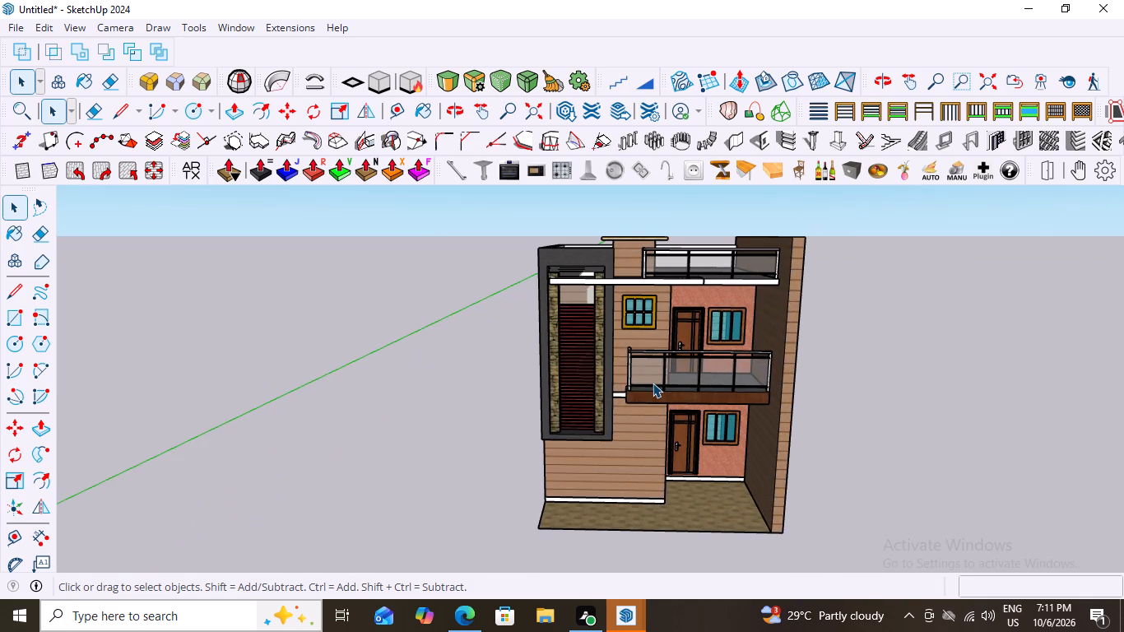
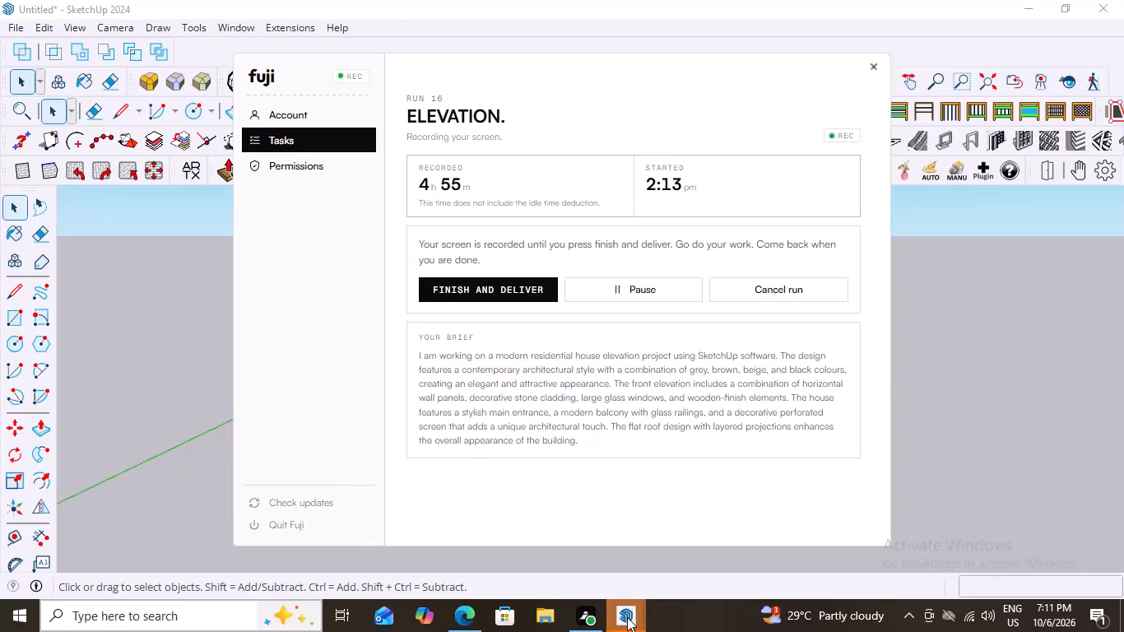
Switch to the SketchUp window containing the house elevation model.
click(627, 617)
click(636, 556)
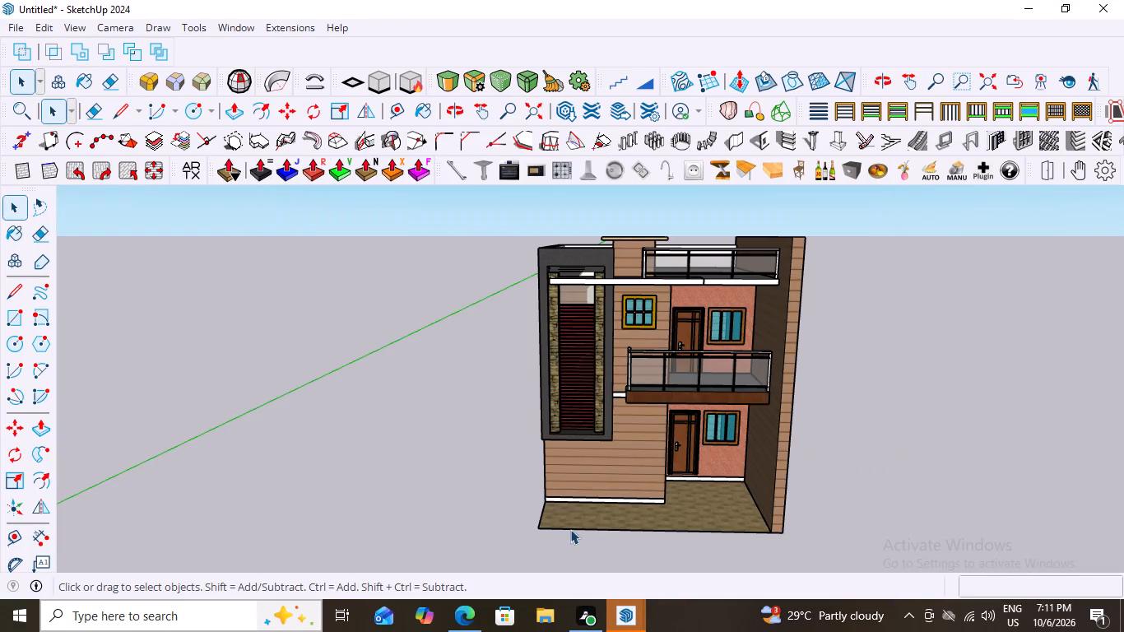
scroll(476, 403, down, 5)
scroll(618, 367, up, 3)
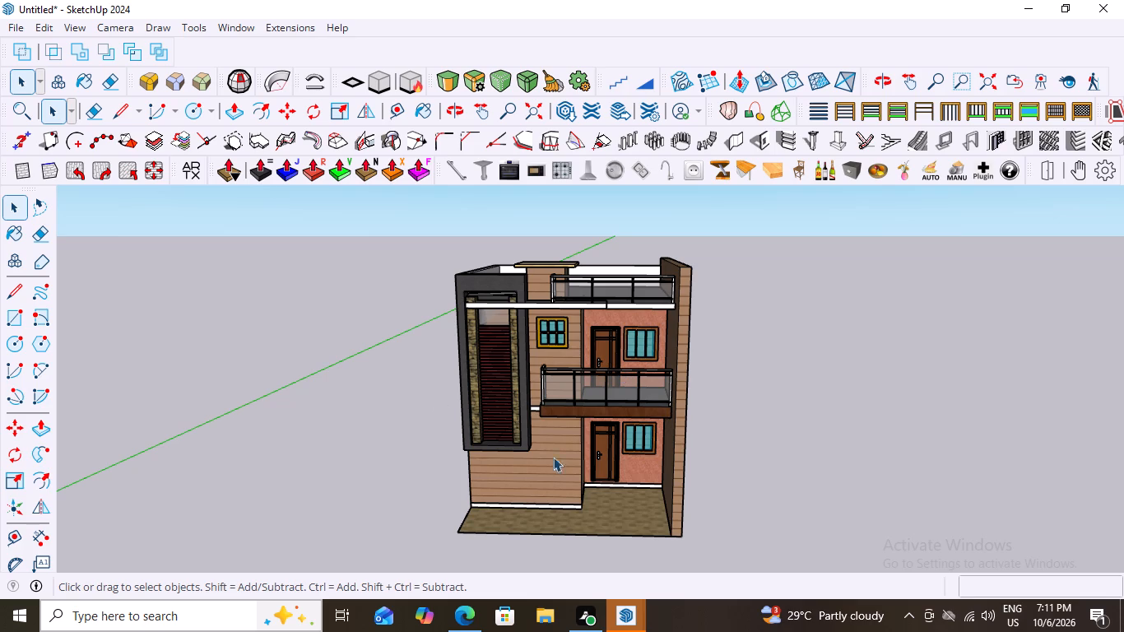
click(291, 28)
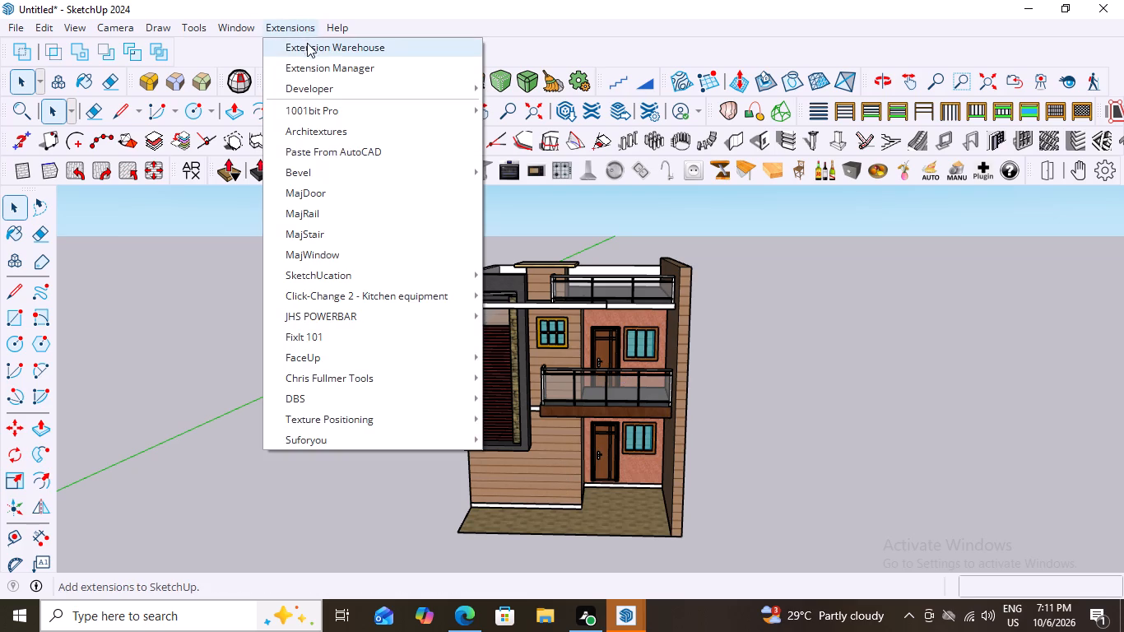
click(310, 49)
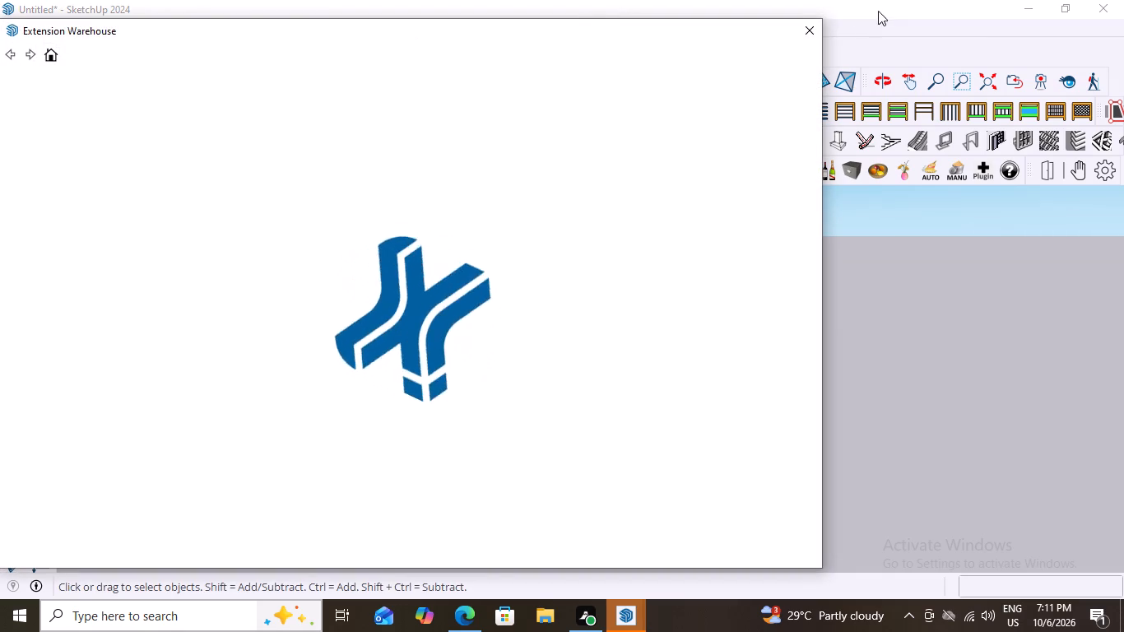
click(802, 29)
Search the 3D Warehouse for COMPOUND WALL WITH GATE, replacing the previous search text.
click(231, 24)
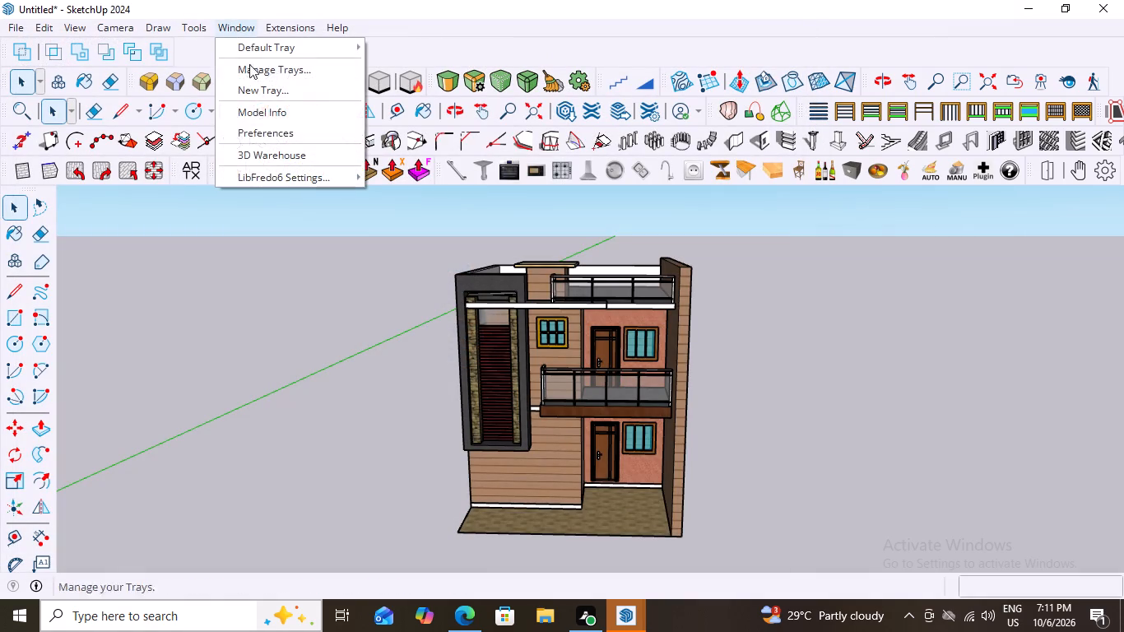
click(258, 152)
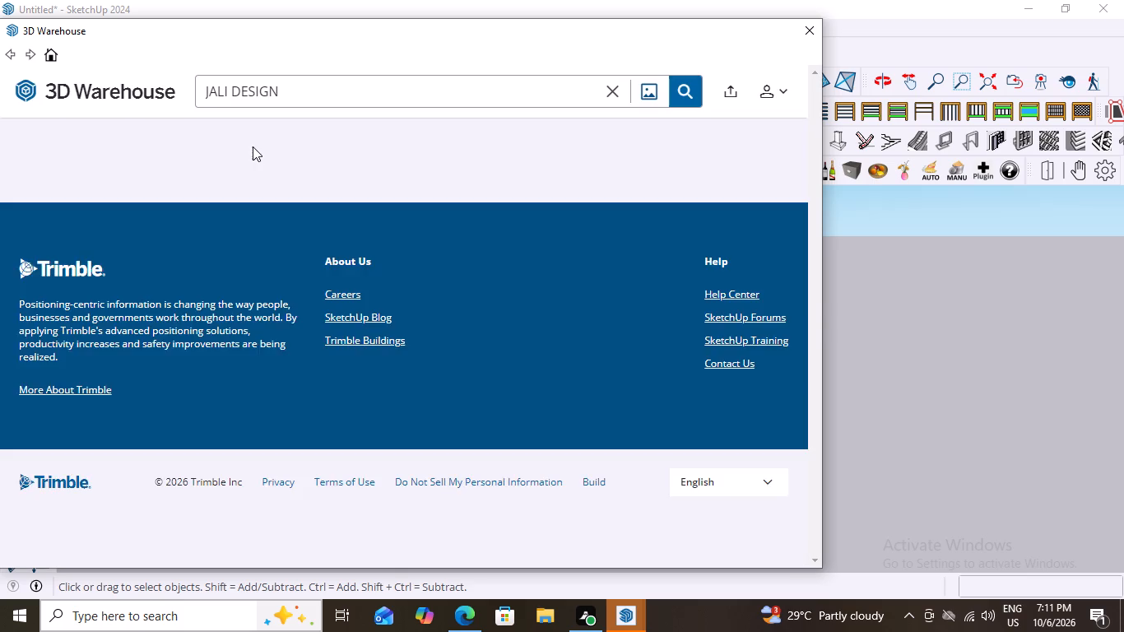
click(290, 91)
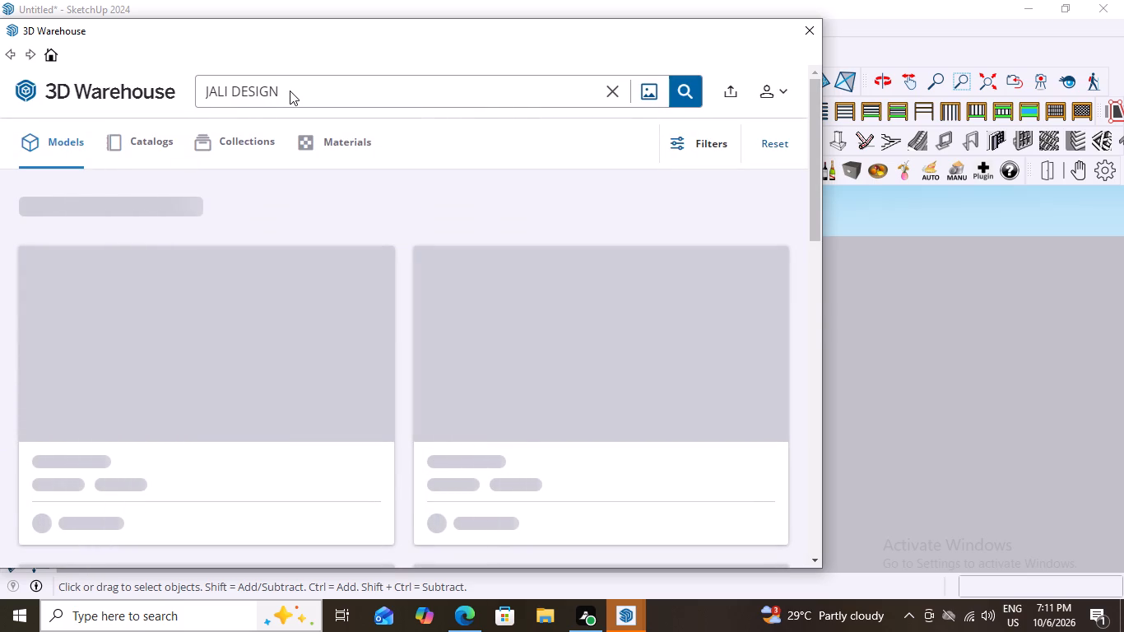
key(BackSpace)
key(BackSpace)
key(BackSpace)
key(BackSpace)
key(BackSpace)
key(BackSpace)
key(BackSpace)
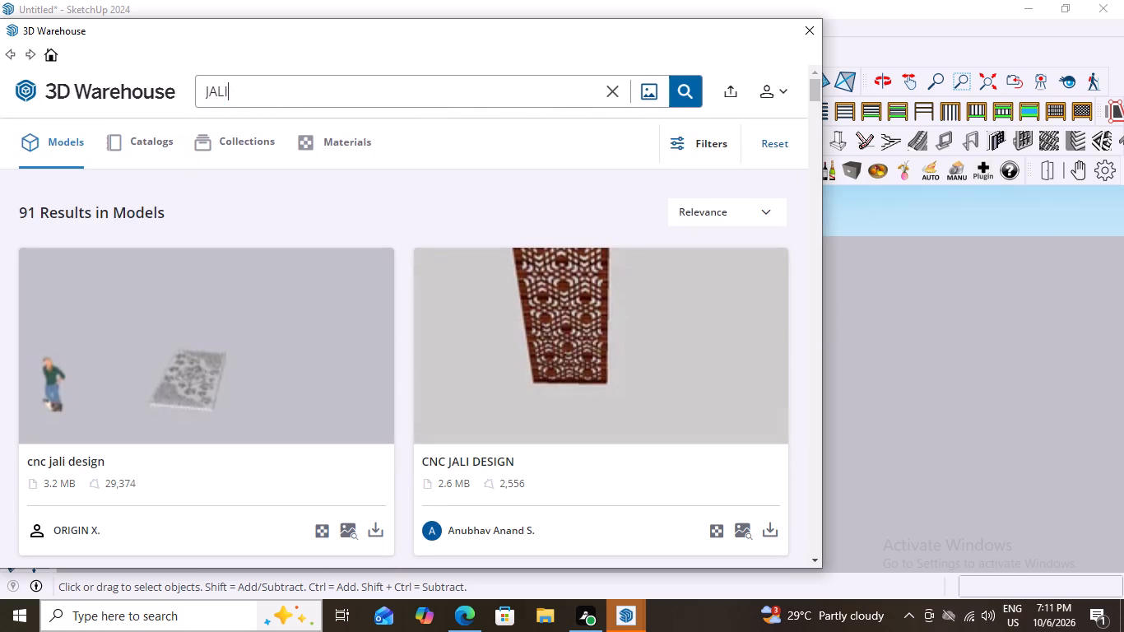
key(BackSpace)
key(BackSpace)
key(BackSpace)
key(BackSpace)
key(equal)
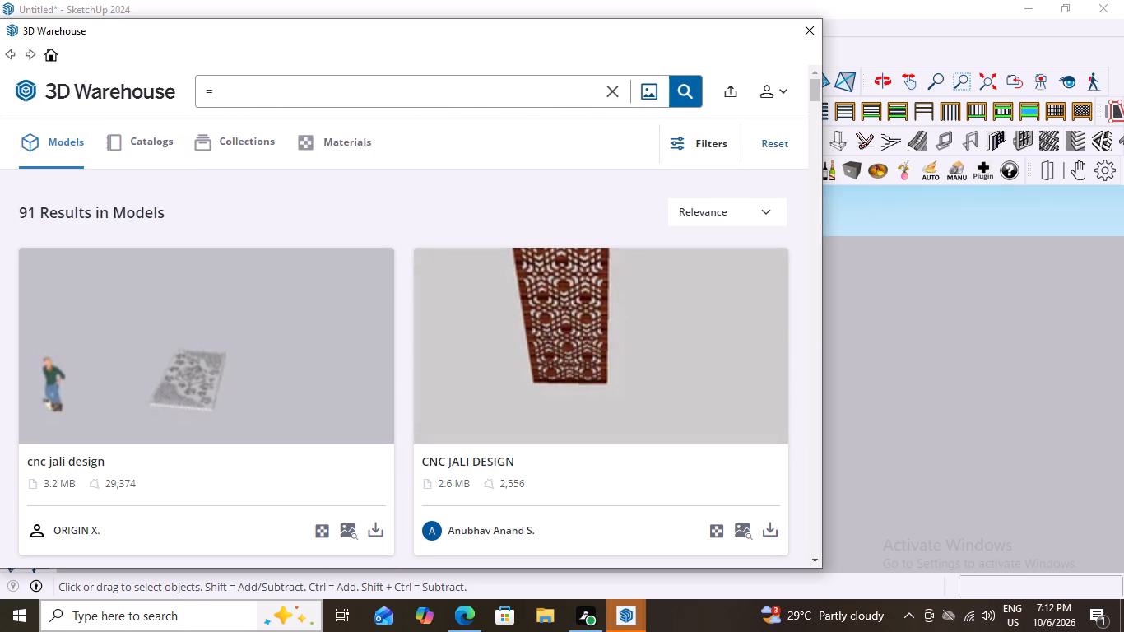
key(BackSpace)
text(COMPO)
text(UND W)
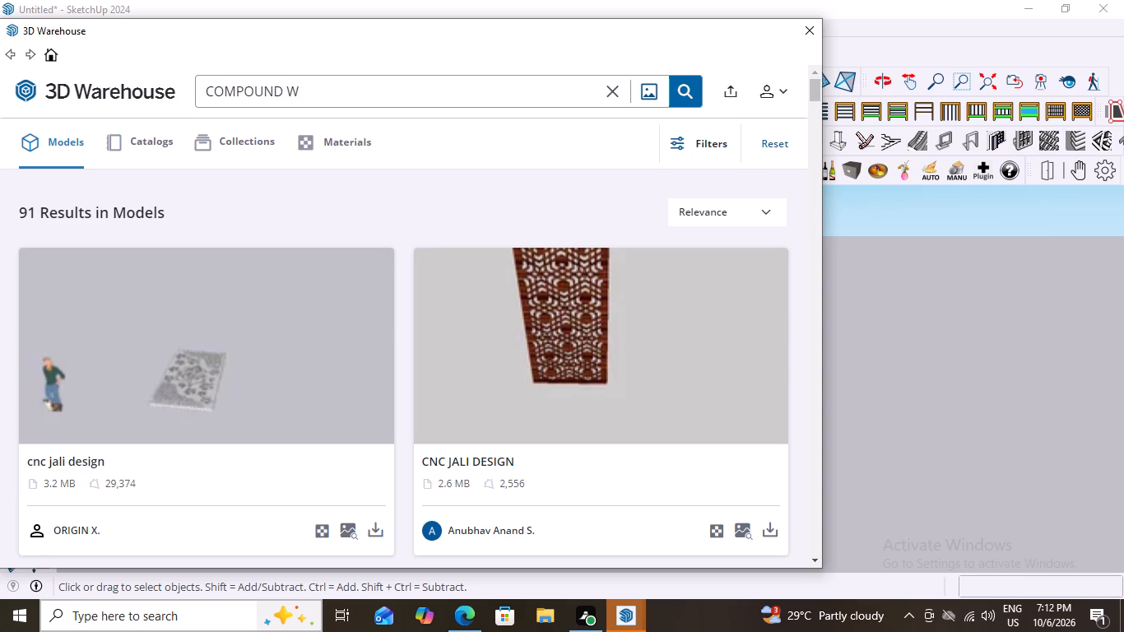
text(ALL WITH GARE)
key(BackSpace)
key(BackSpace)
text(TE)
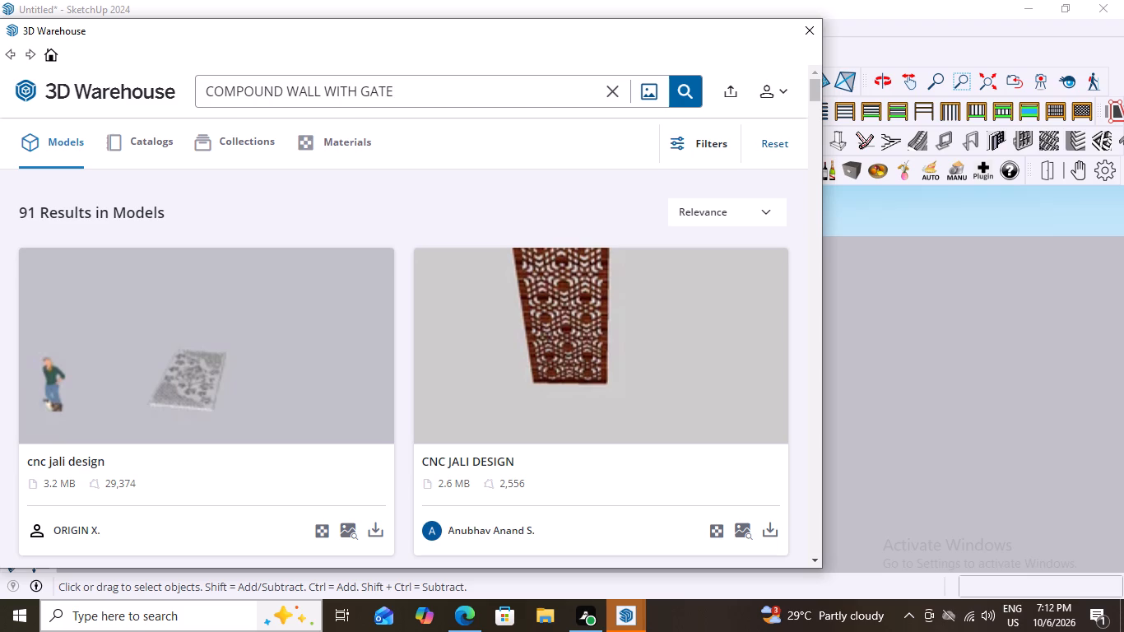
click(688, 92)
Examine the compound wall and gate models in the search results for one that suits the house.
scroll(409, 218, down, 6)
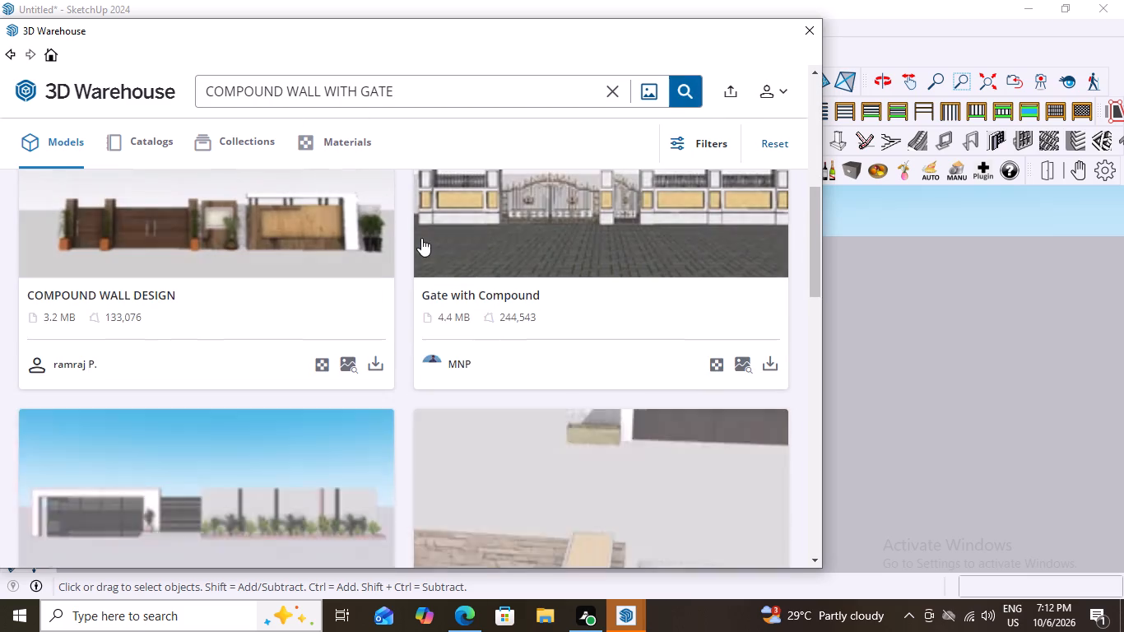
scroll(429, 251, down, 3)
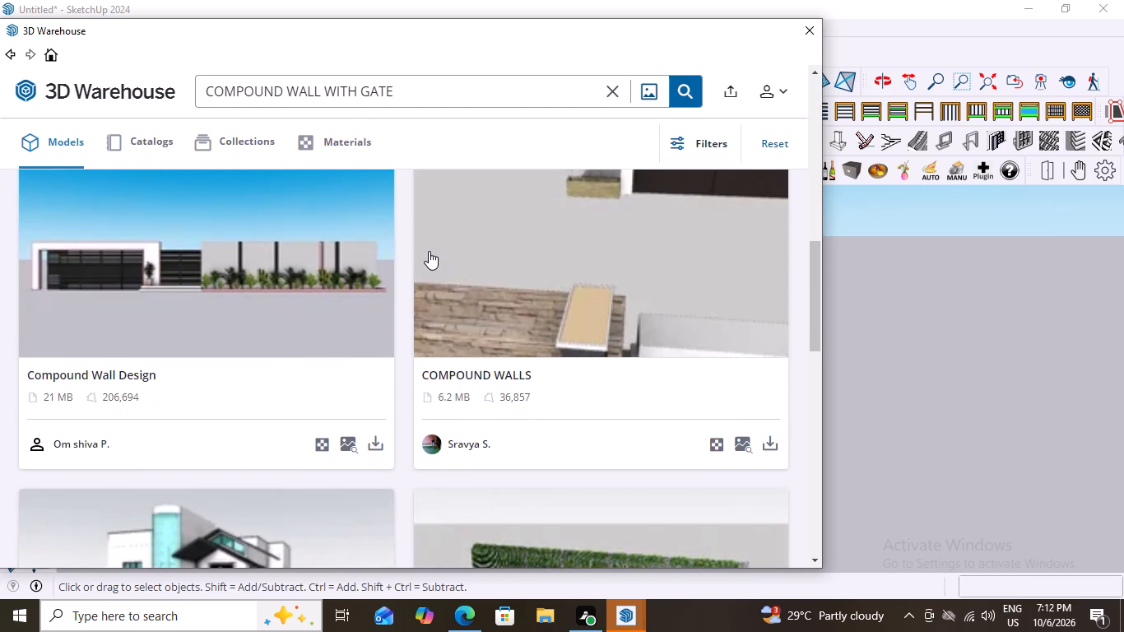
scroll(429, 251, down, 2)
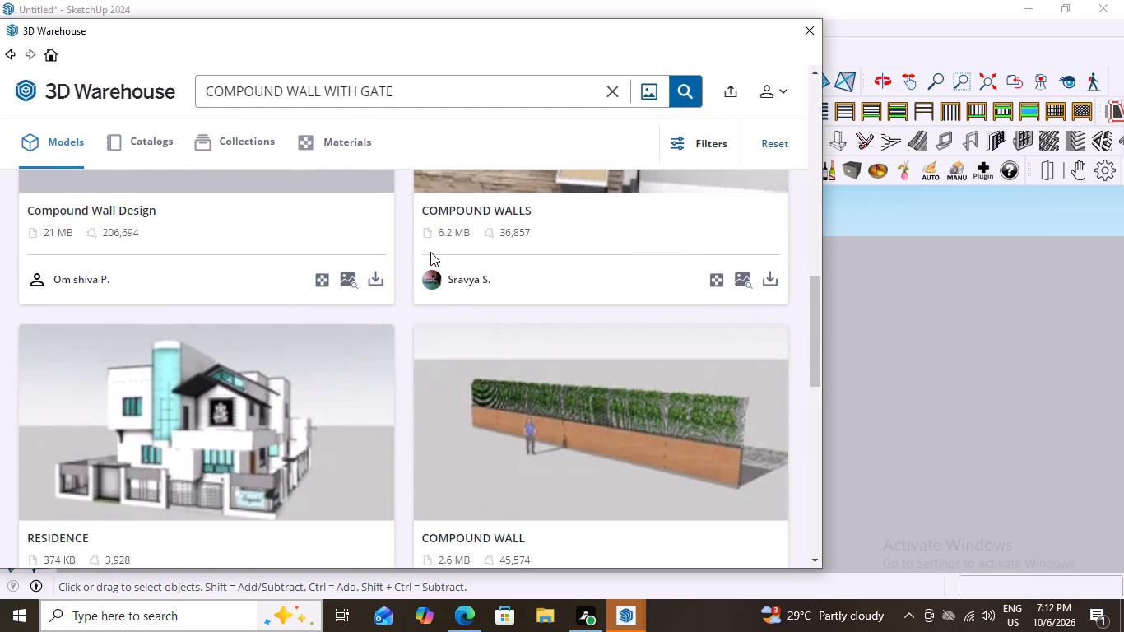
scroll(430, 252, up, 10)
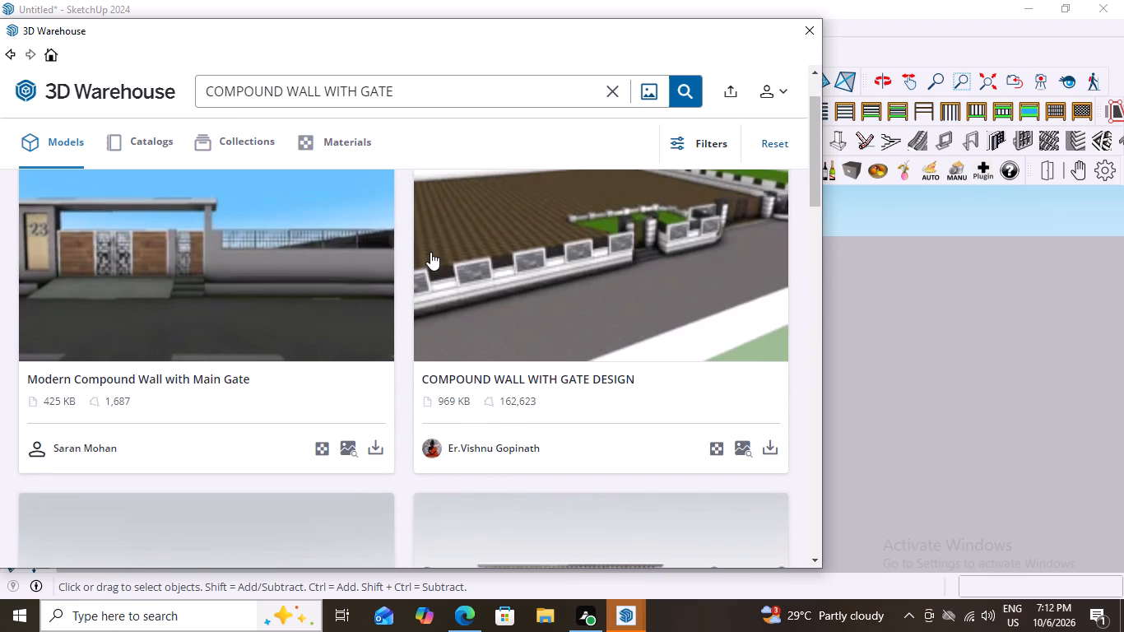
scroll(430, 252, down, 2)
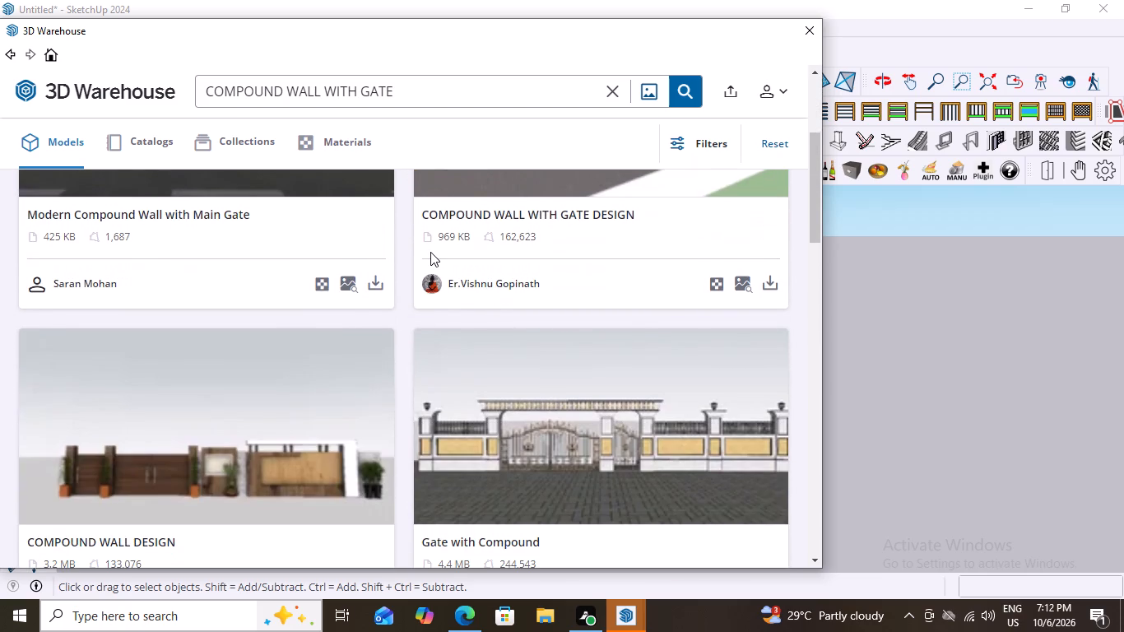
scroll(430, 252, down, 3)
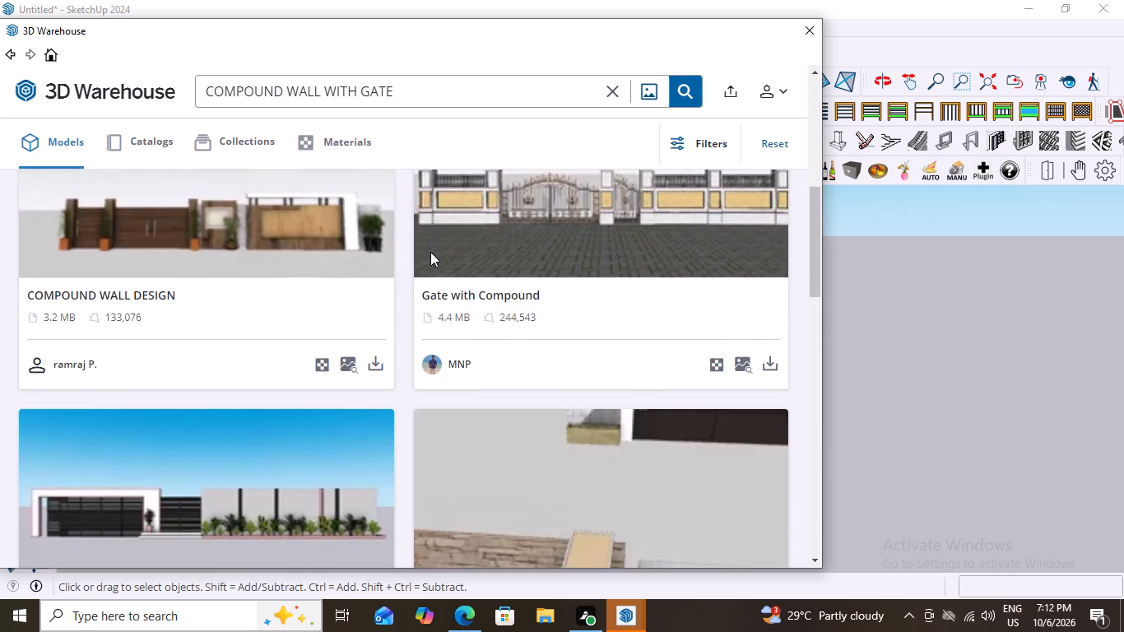
scroll(430, 252, down, 2)
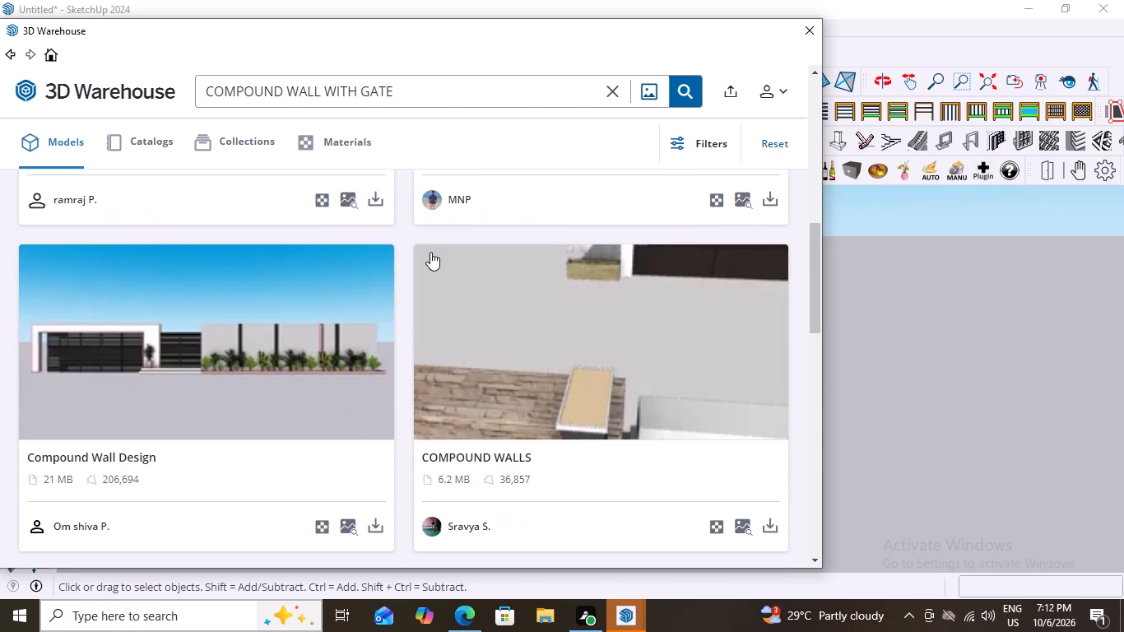
scroll(430, 252, down, 10)
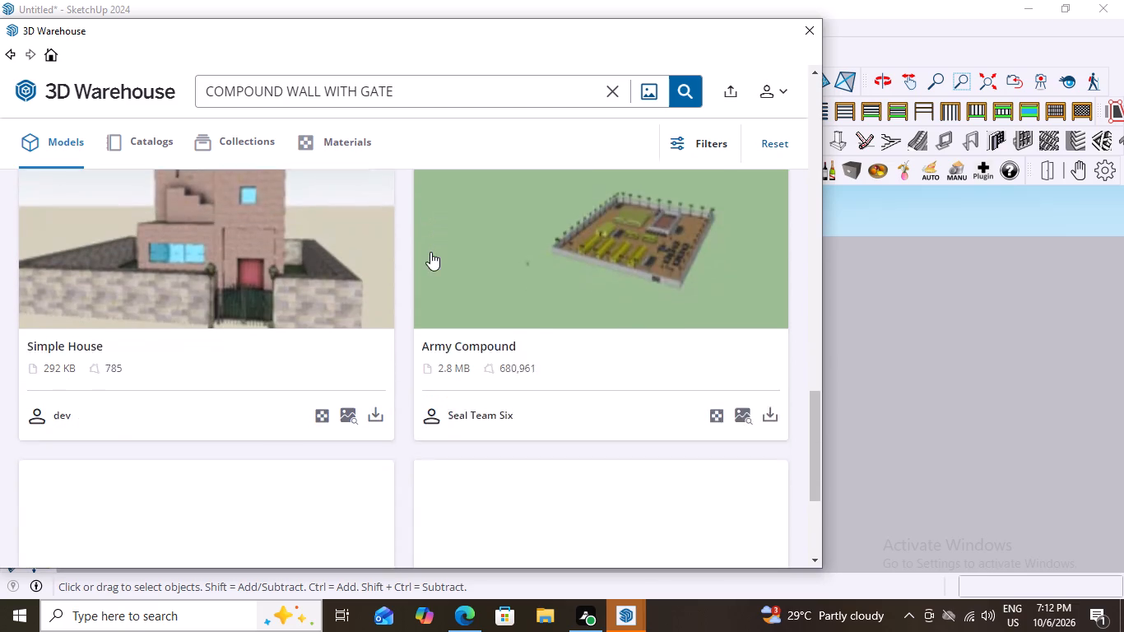
scroll(430, 272, up, 2)
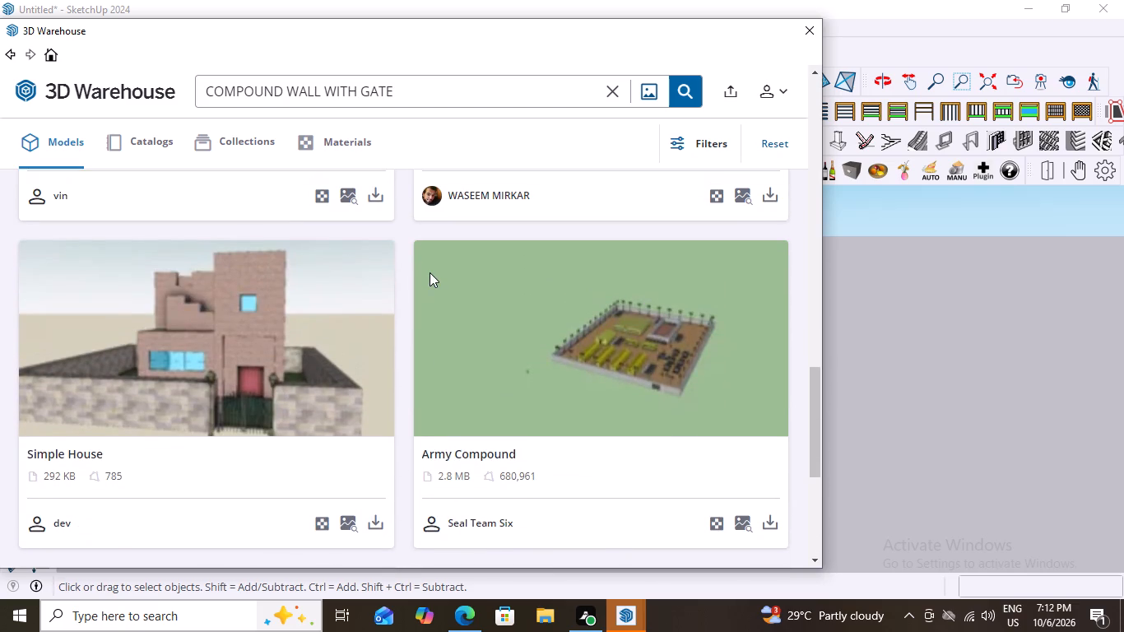
scroll(433, 272, down, 10)
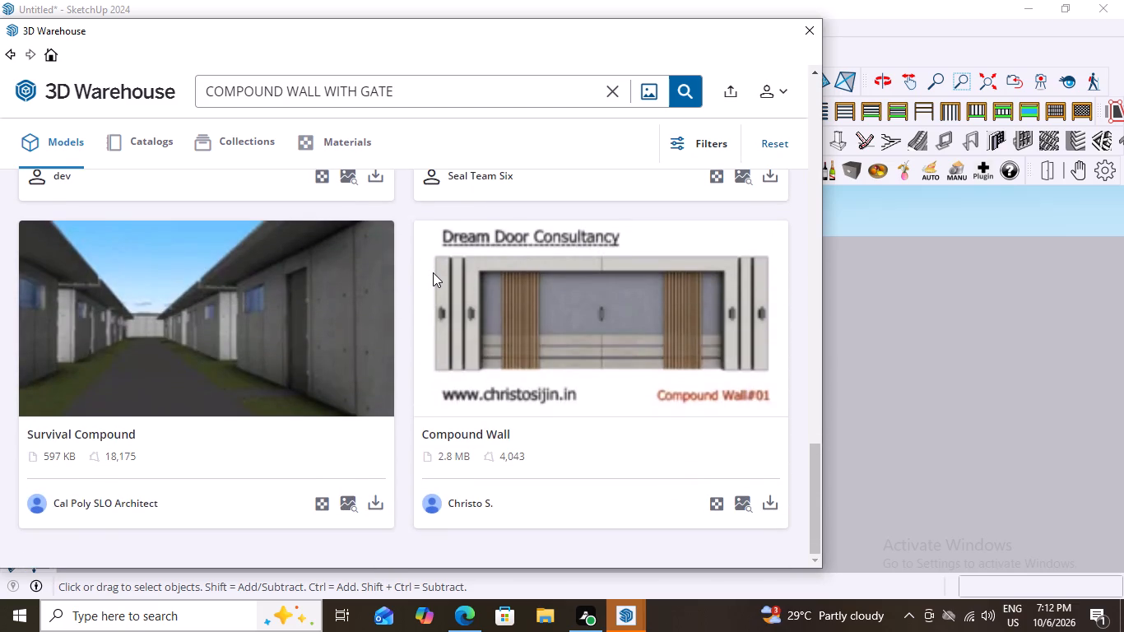
scroll(433, 272, down, 4)
scroll(514, 332, down, 10)
scroll(532, 337, up, 20)
scroll(532, 337, up, 3)
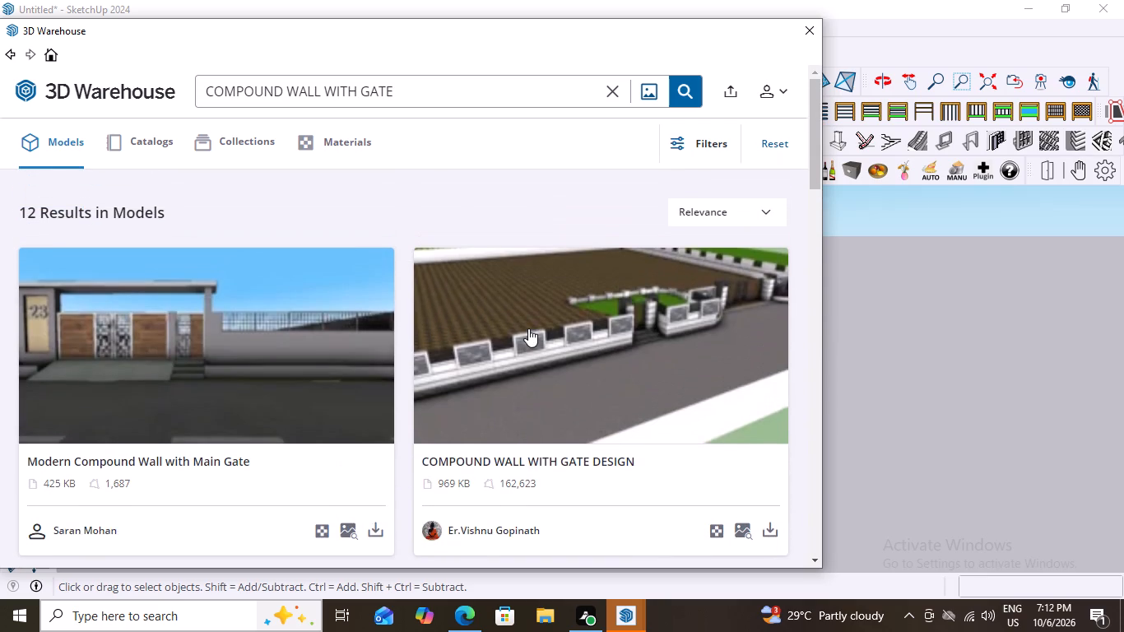
scroll(222, 269, up, 3)
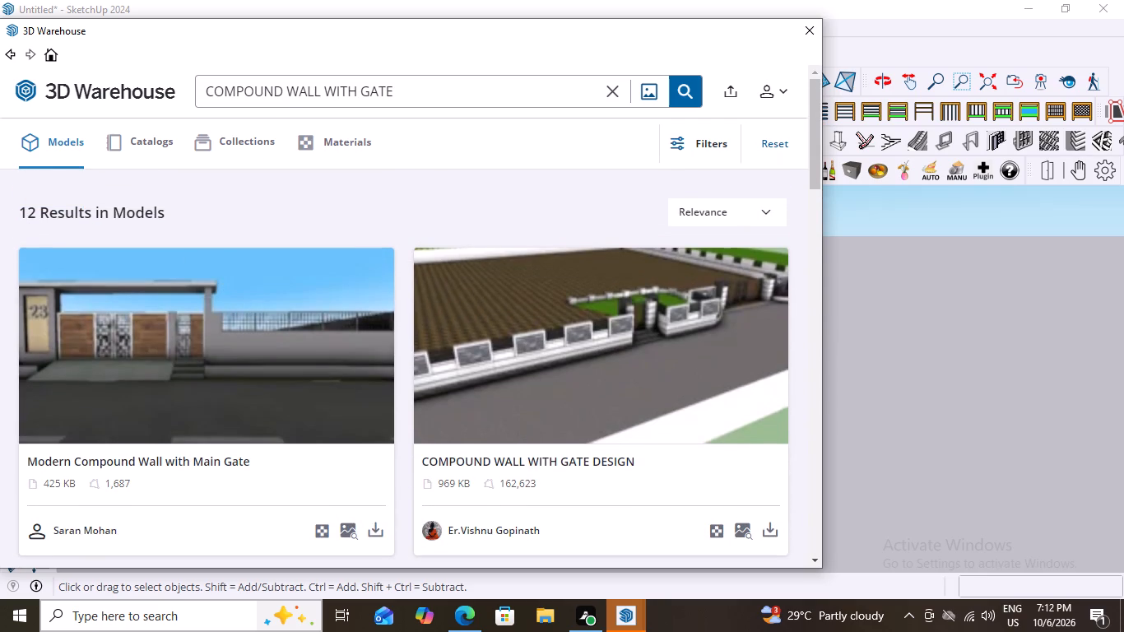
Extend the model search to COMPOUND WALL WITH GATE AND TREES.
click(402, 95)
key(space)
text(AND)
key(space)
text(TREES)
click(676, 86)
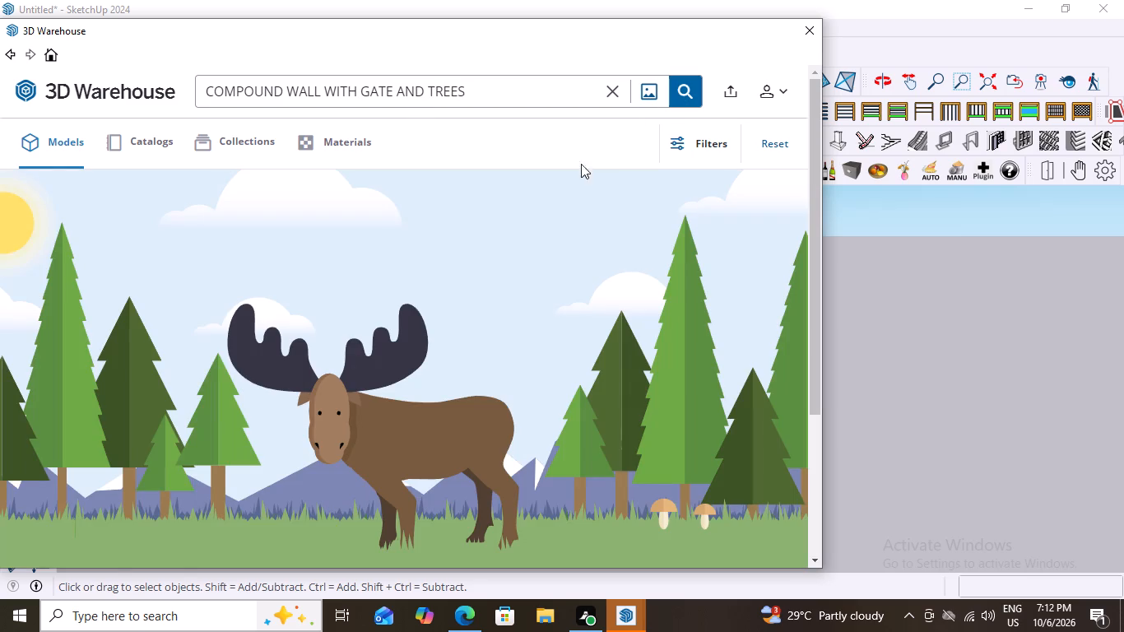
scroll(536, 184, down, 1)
Shorten the search text back to COMPOUND WALL WITH GATE and rerun the model search.
click(472, 95)
key(BackSpace)
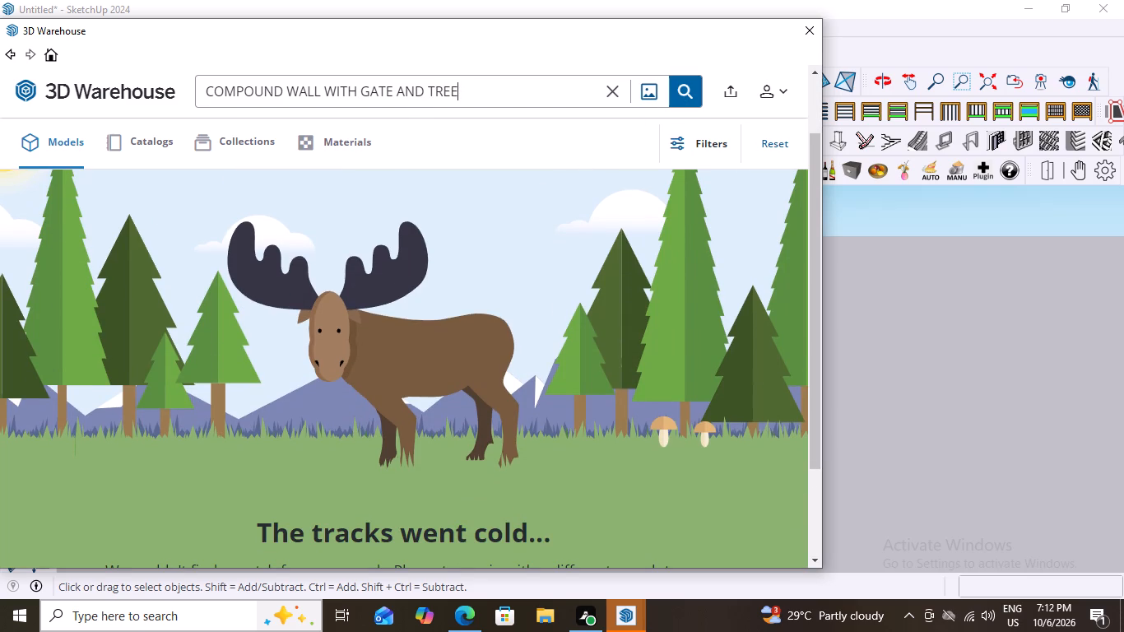
key(BackSpace)
key(BackSpace)
key(BackSpace)
key(BackSpace)
key(BackSpace)
key(BackSpace)
key(BackSpace)
key(BackSpace)
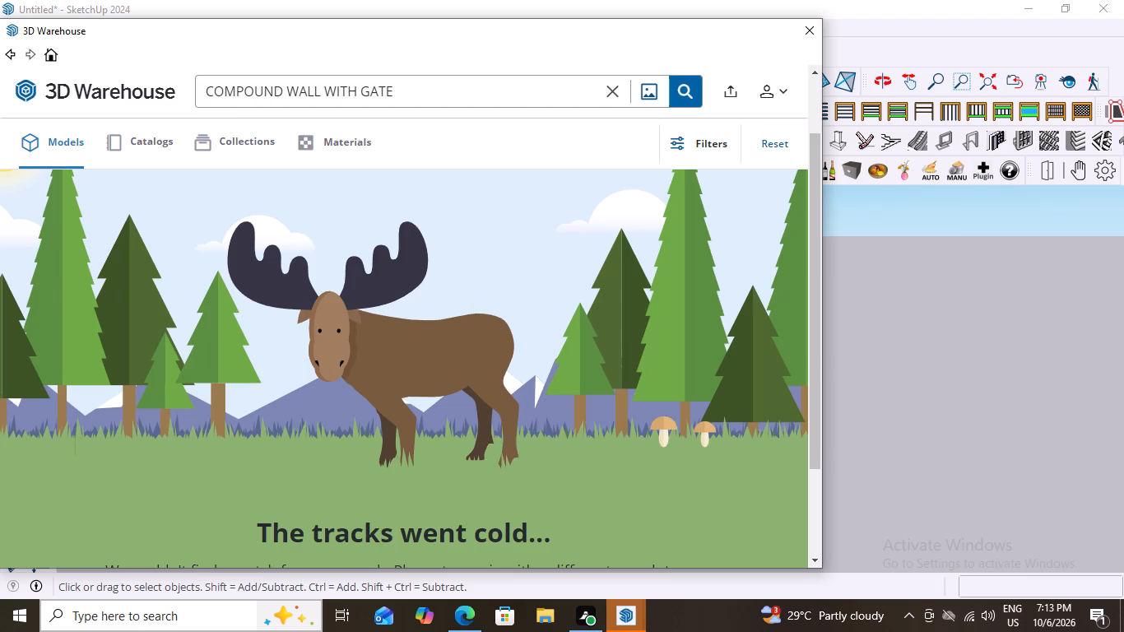
click(684, 90)
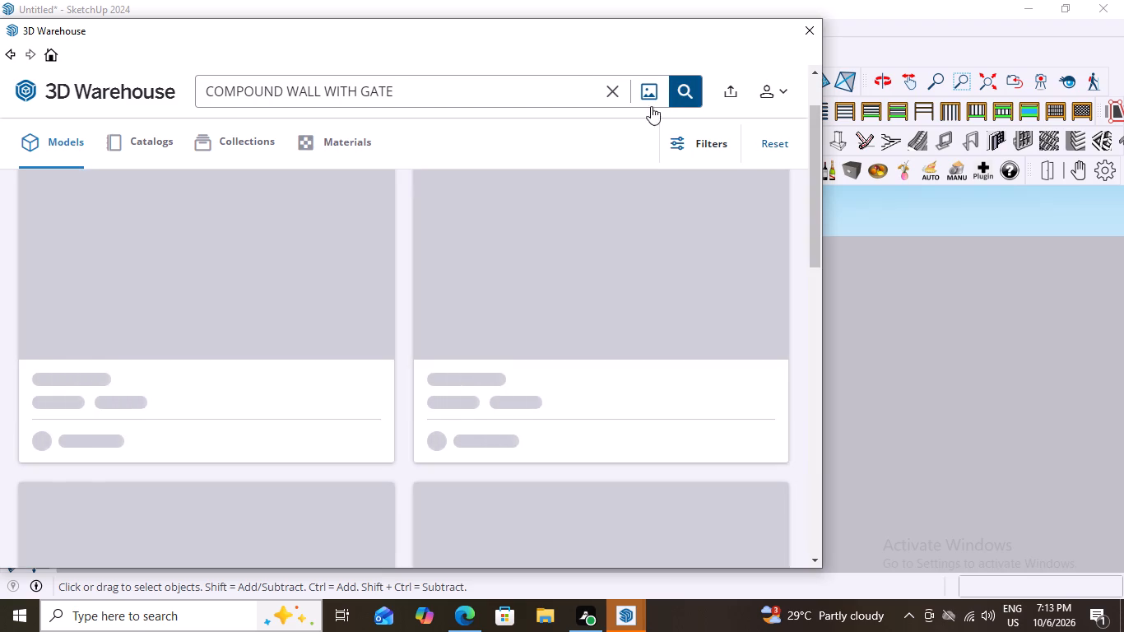
scroll(337, 218, down, 5)
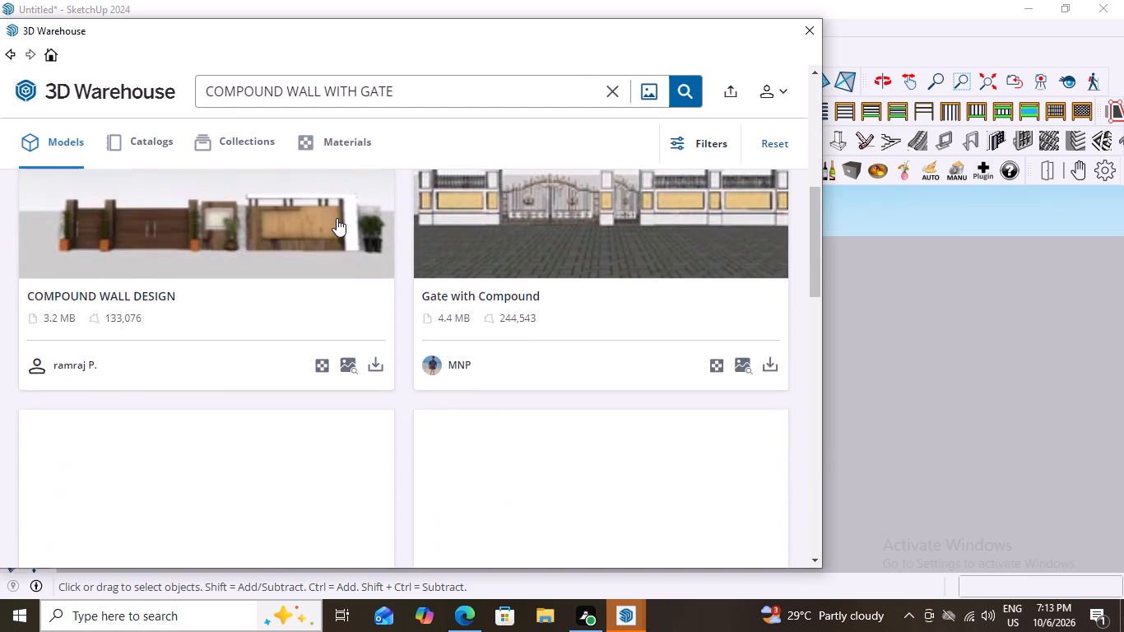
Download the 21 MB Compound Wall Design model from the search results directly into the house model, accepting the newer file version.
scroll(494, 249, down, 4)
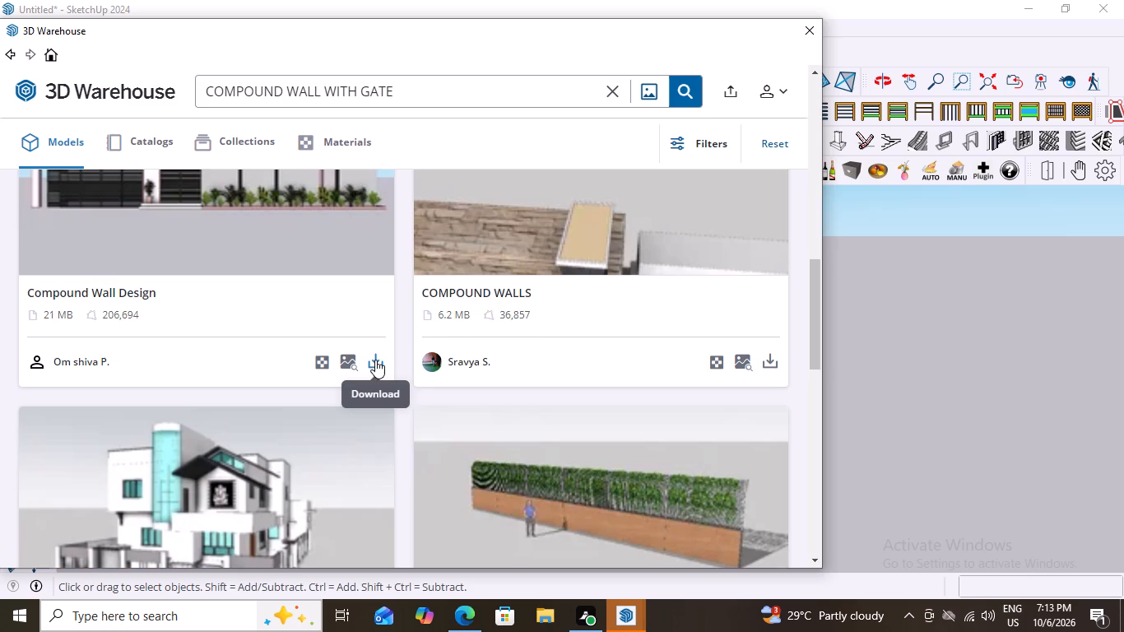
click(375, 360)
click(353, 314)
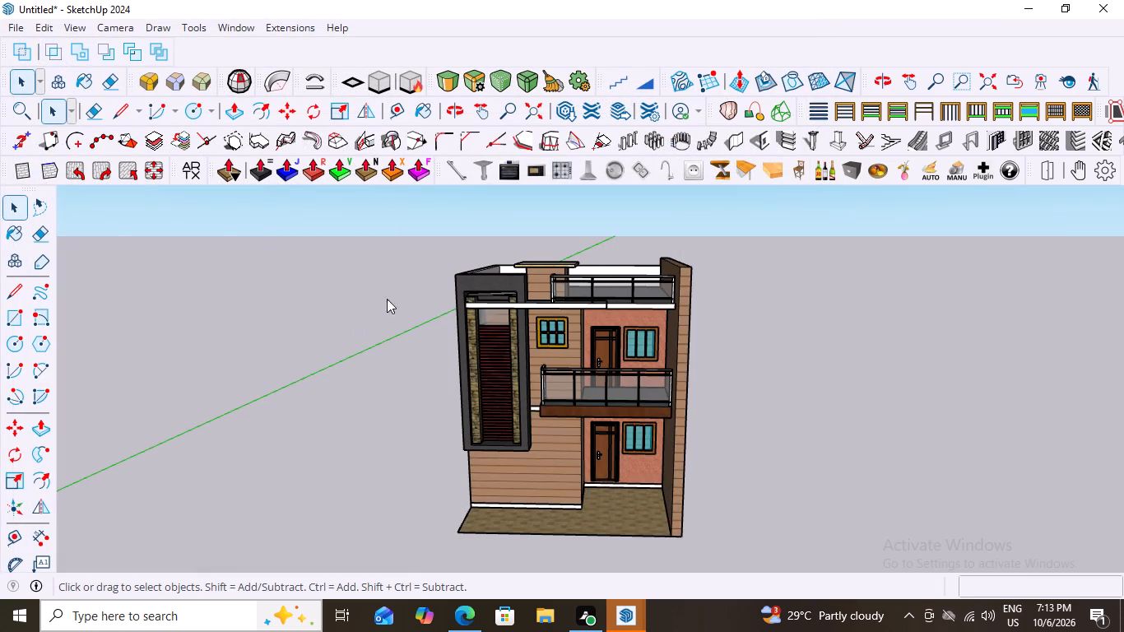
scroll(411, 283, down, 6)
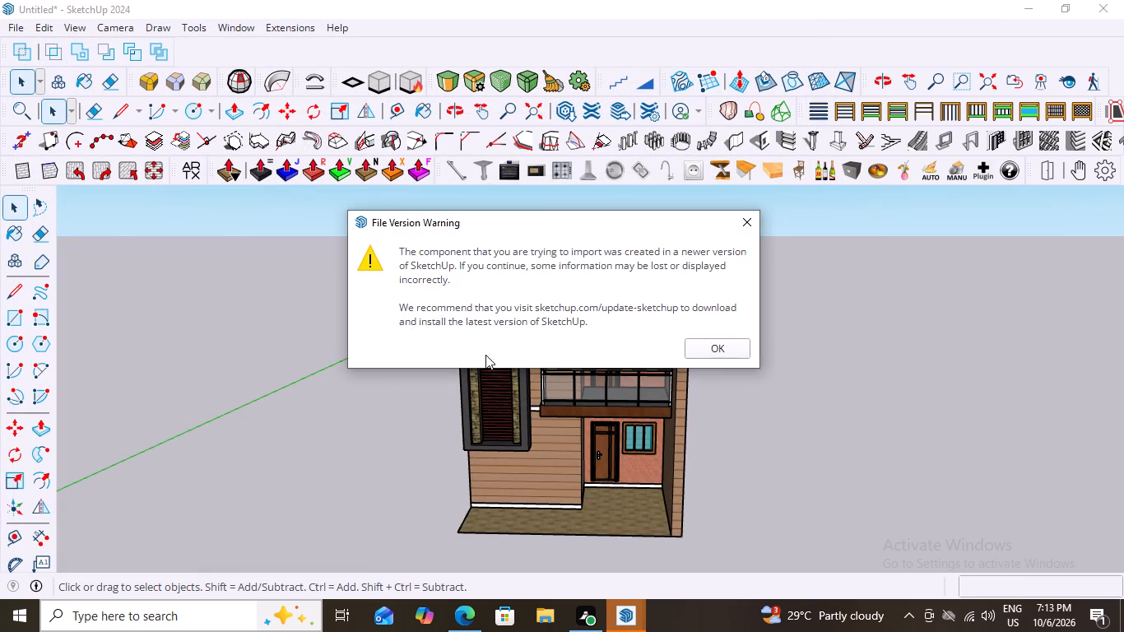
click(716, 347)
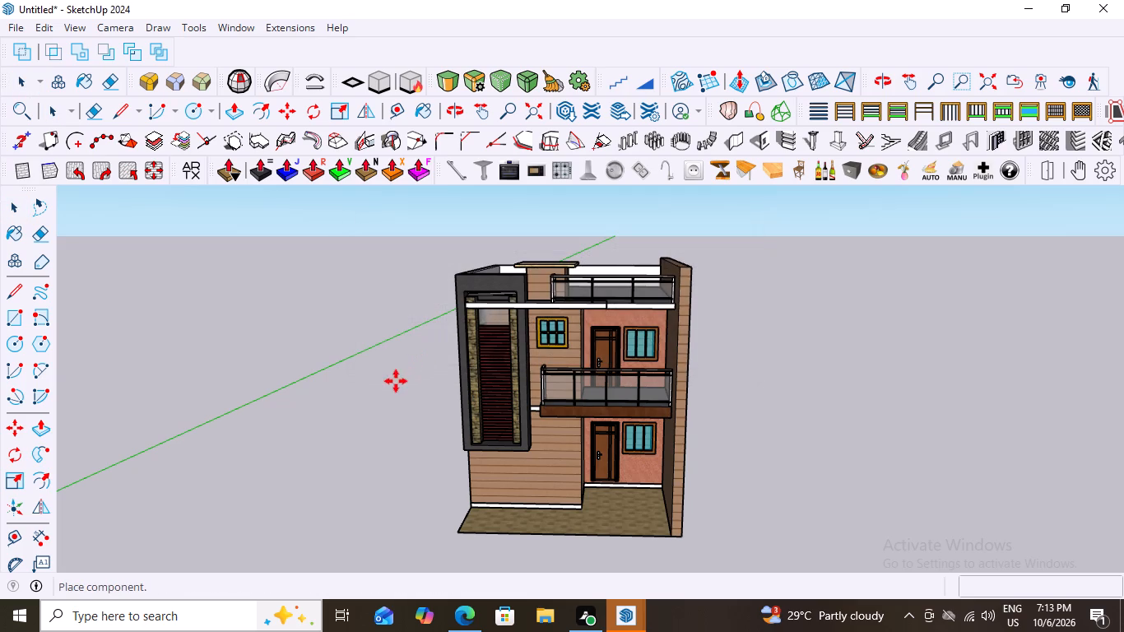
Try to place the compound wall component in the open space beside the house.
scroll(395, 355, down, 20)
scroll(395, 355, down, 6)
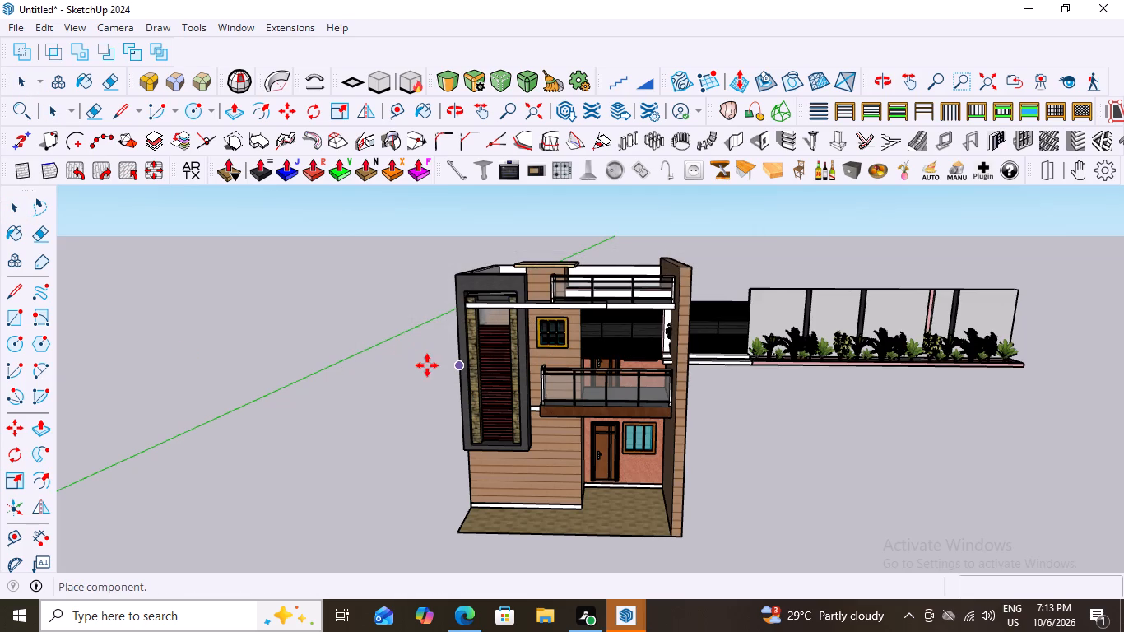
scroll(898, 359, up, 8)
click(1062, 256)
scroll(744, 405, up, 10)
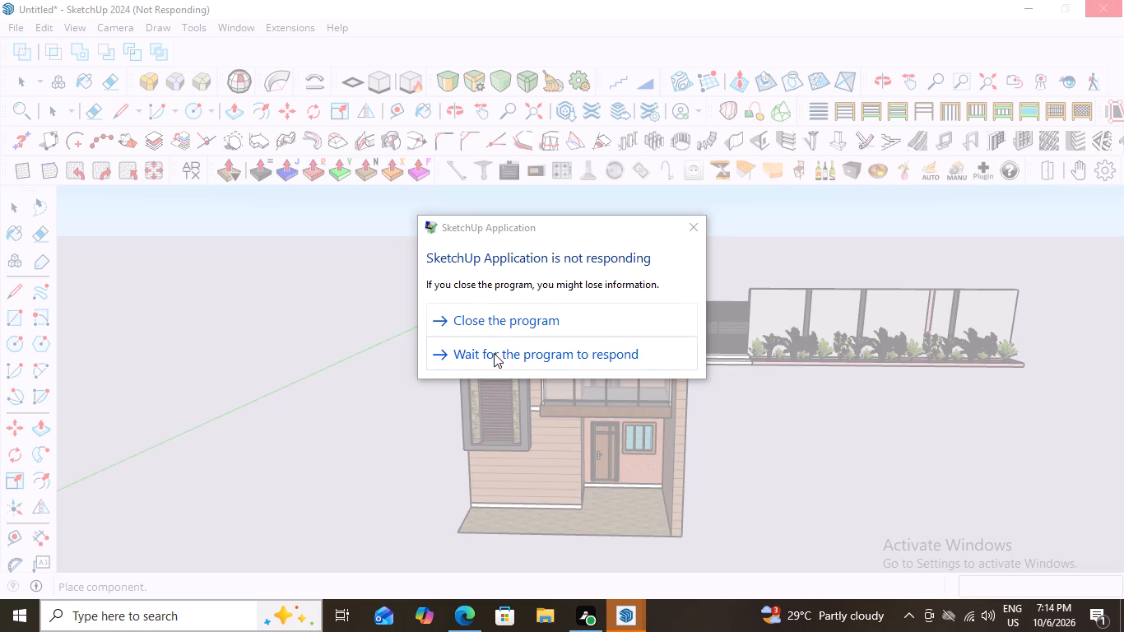
Close the unresponsive SketchUp house session, along with the blank Untitled window and the Welcome to SketchUp window.
click(495, 323)
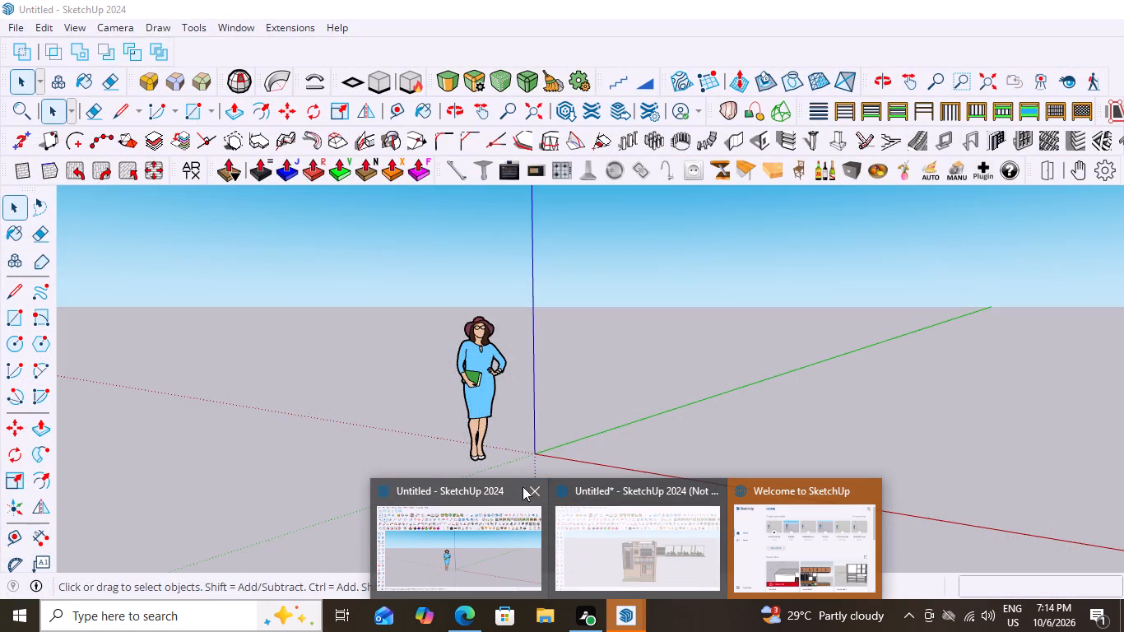
click(536, 487)
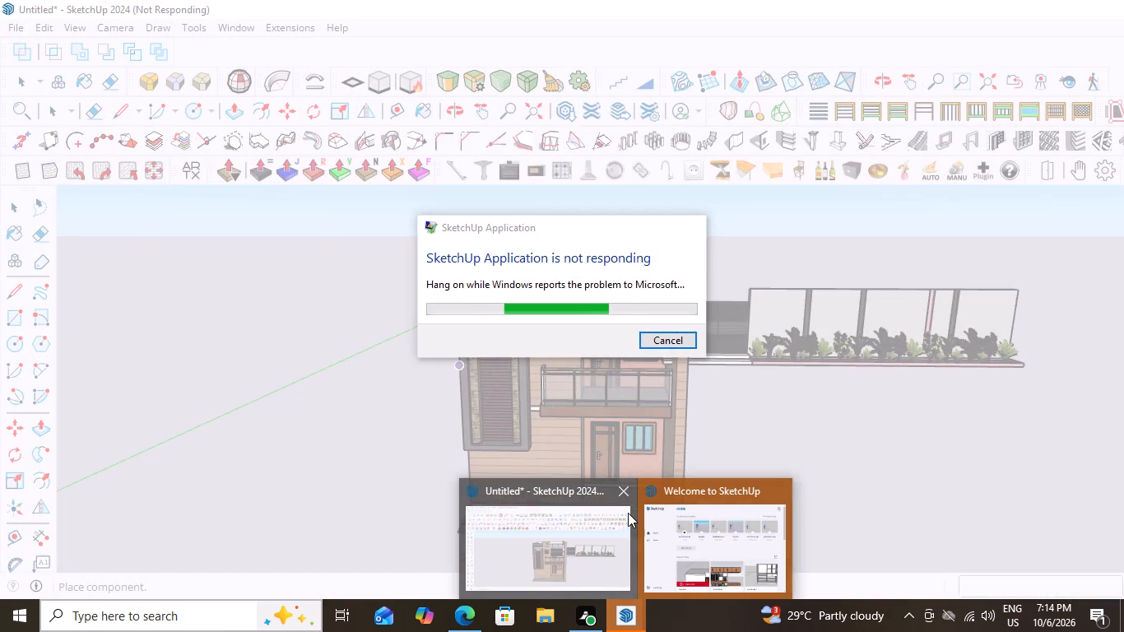
click(777, 486)
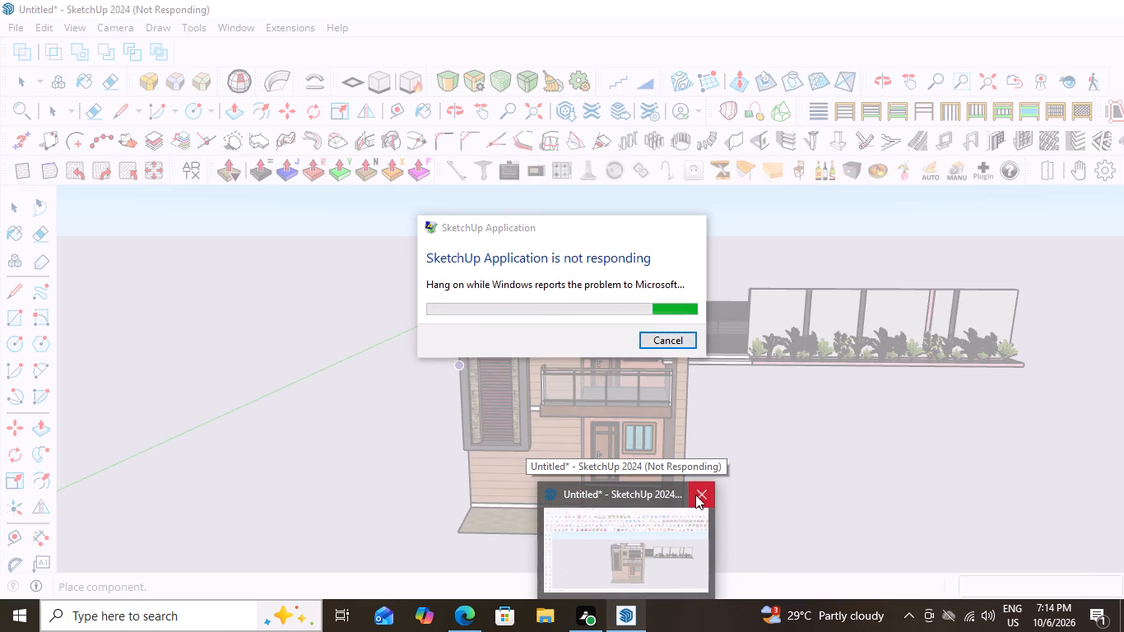
click(707, 489)
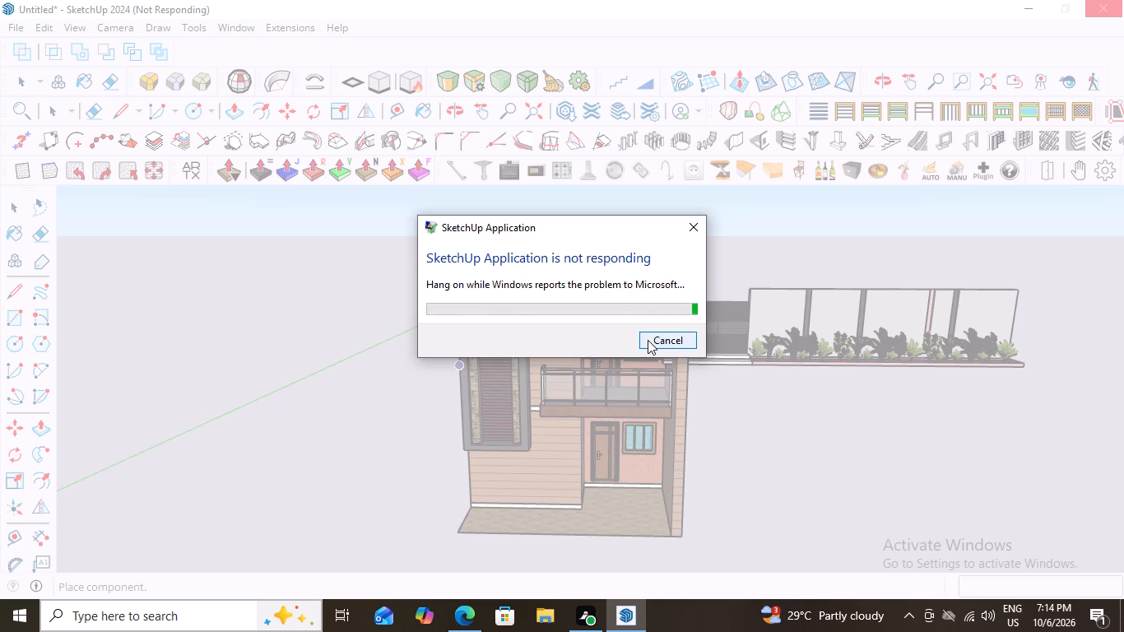
click(600, 280)
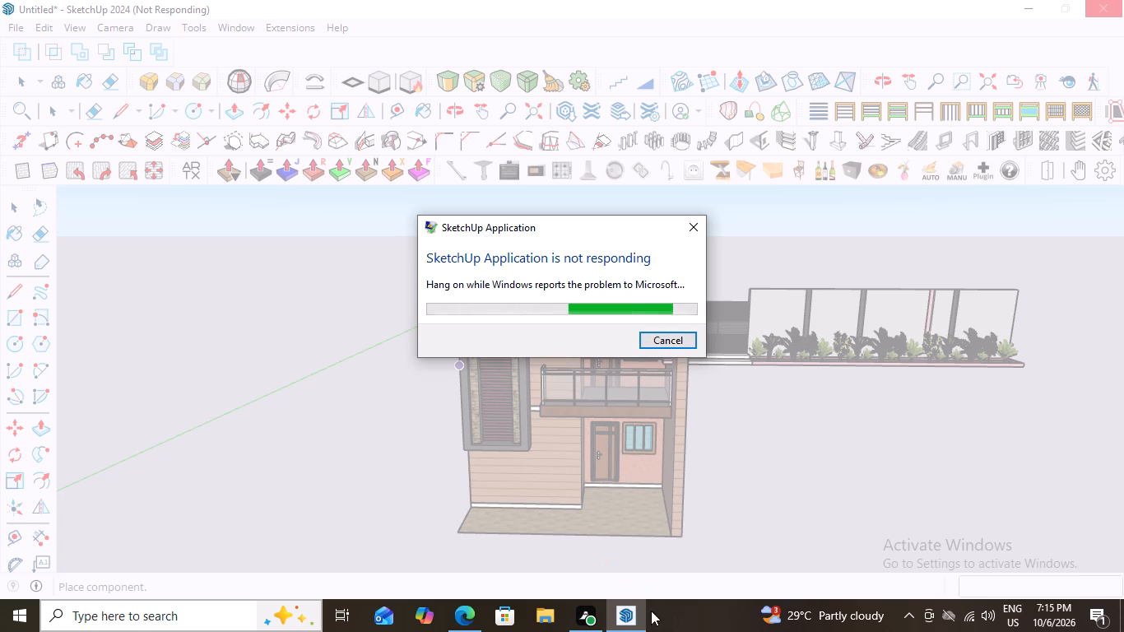
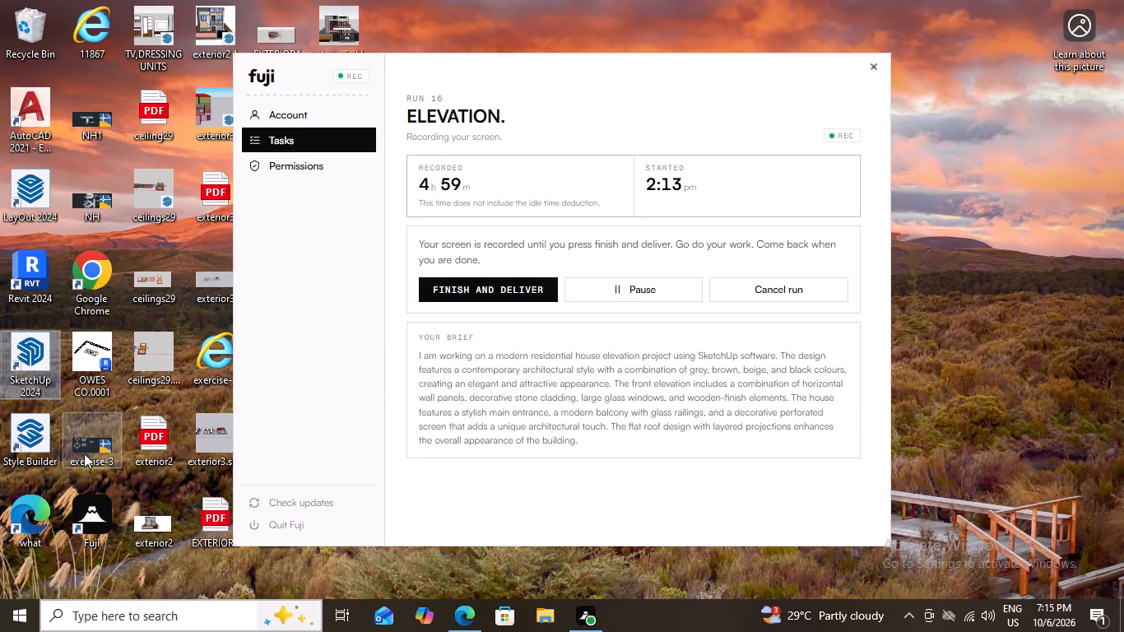
Relaunch SketchUp 2024 and select the recovered Untitled model on its welcome screen.
double_click(35, 362)
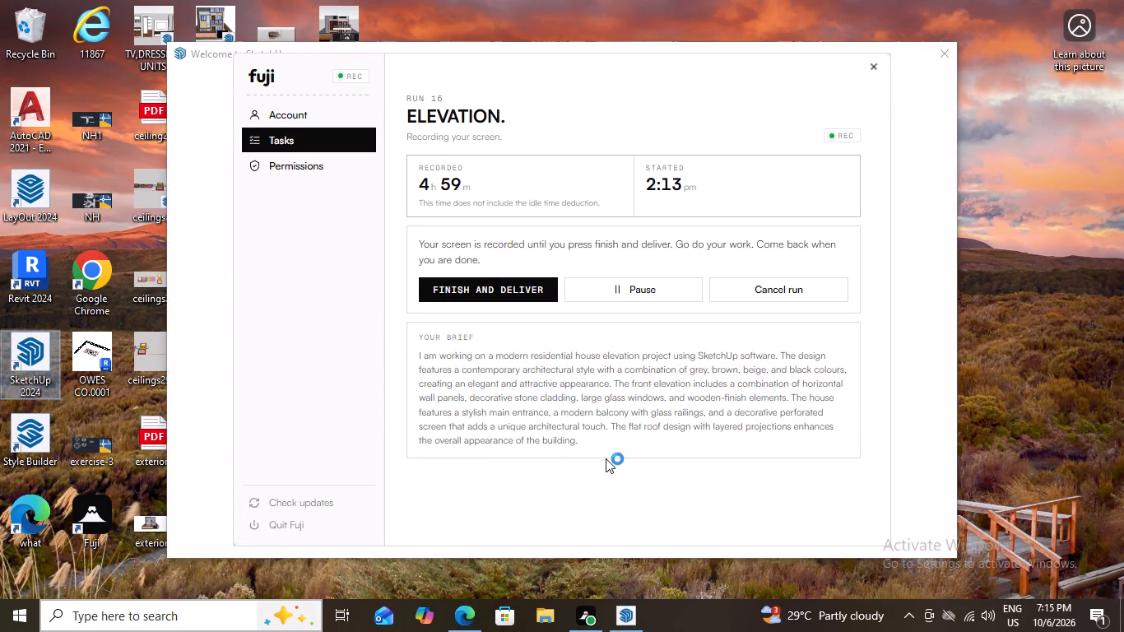
click(624, 613)
click(460, 451)
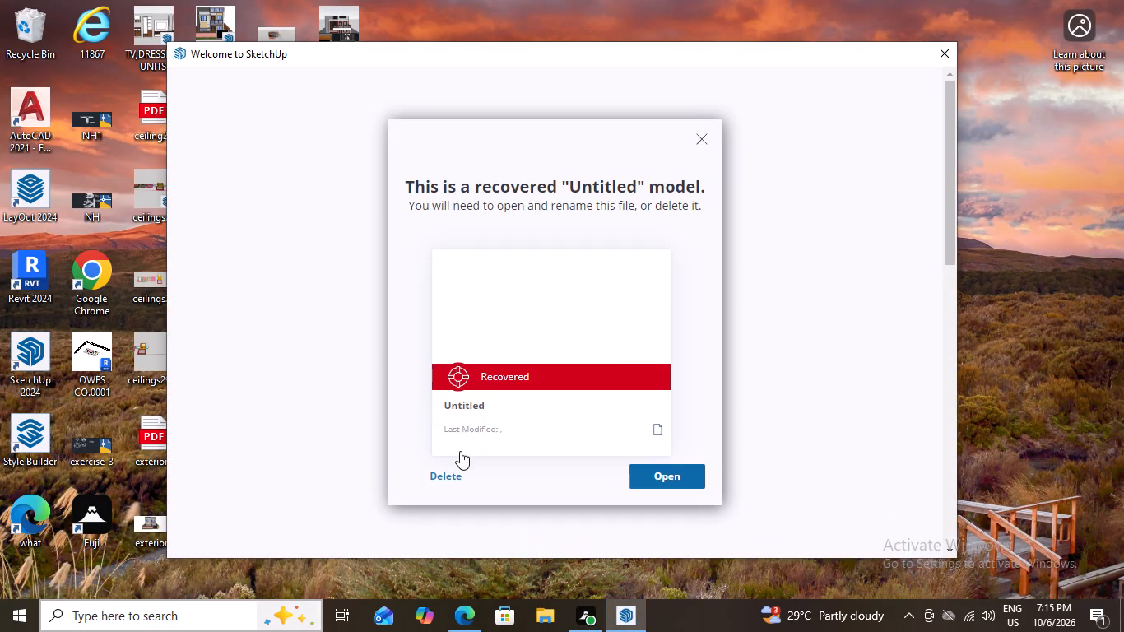
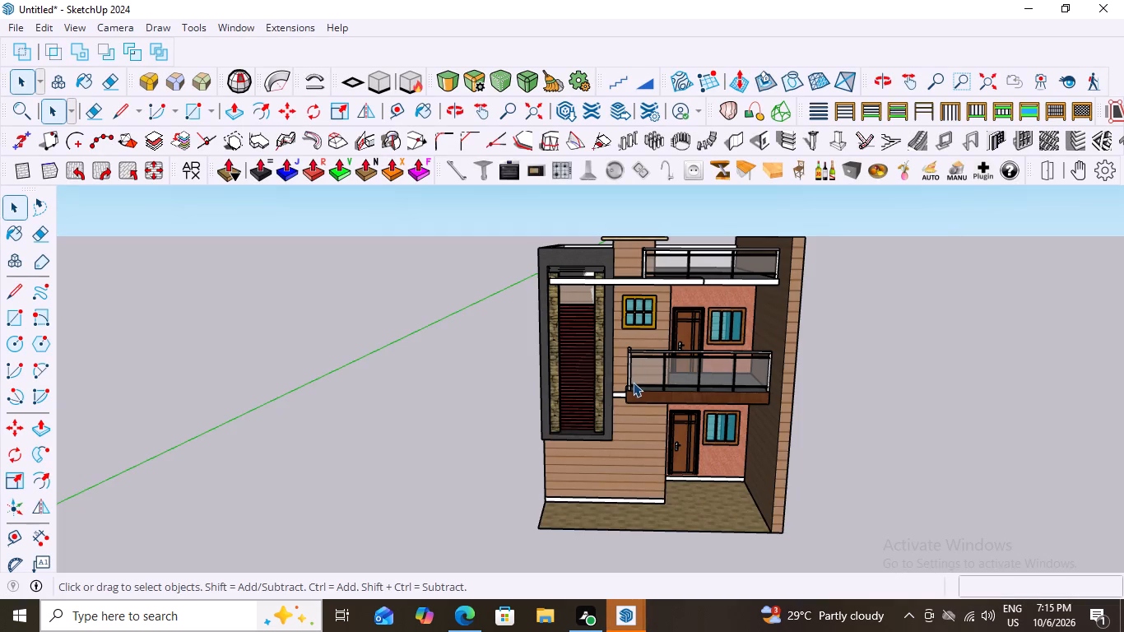
Examine the recovered house model from the front and from above, including its roof terrace, balconies and front yard.
scroll(522, 416, down, 6)
scroll(681, 426, up, 2)
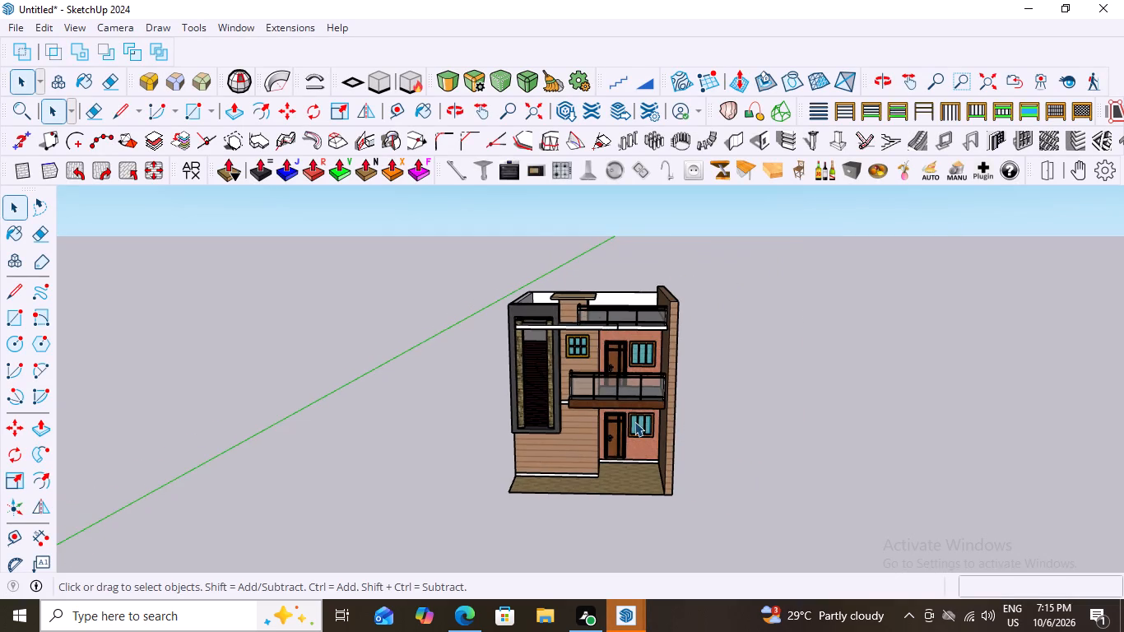
scroll(634, 421, up, 2)
scroll(626, 432, down, 1)
middle_drag(635, 453, 621, 386)
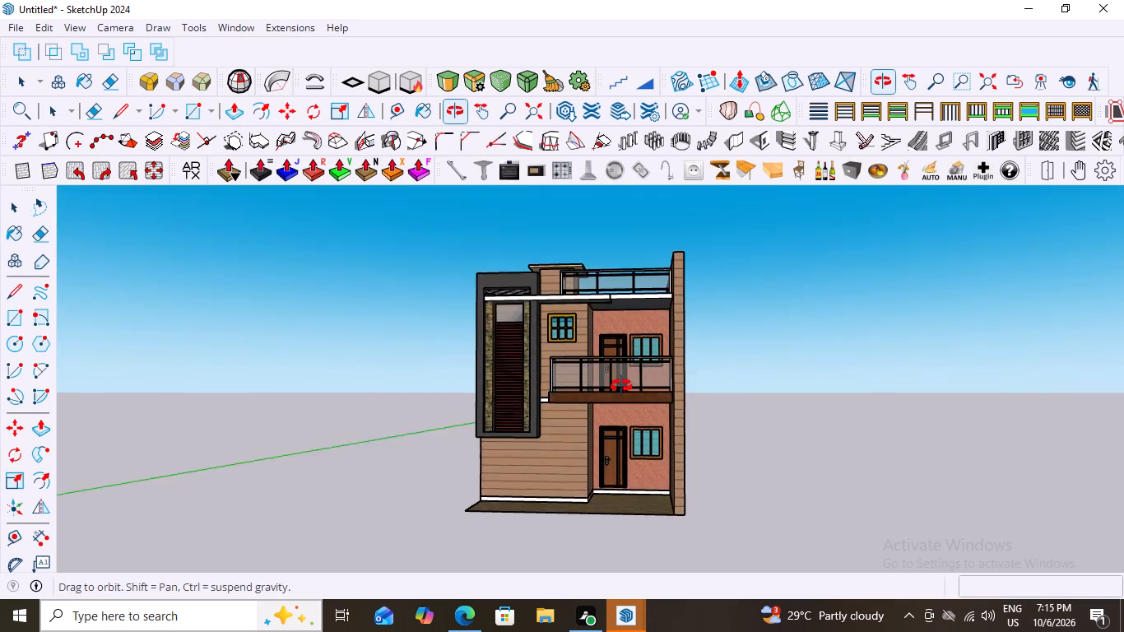
middle_drag(621, 386, 656, 371)
middle_drag(732, 389, 657, 467)
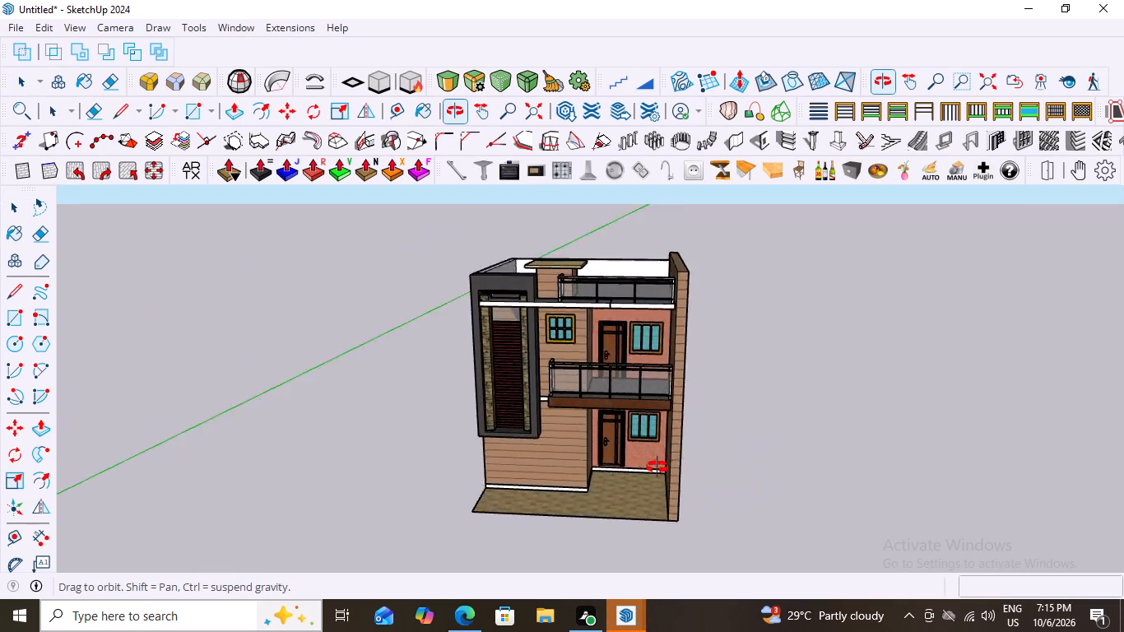
middle_drag(657, 467, 725, 631)
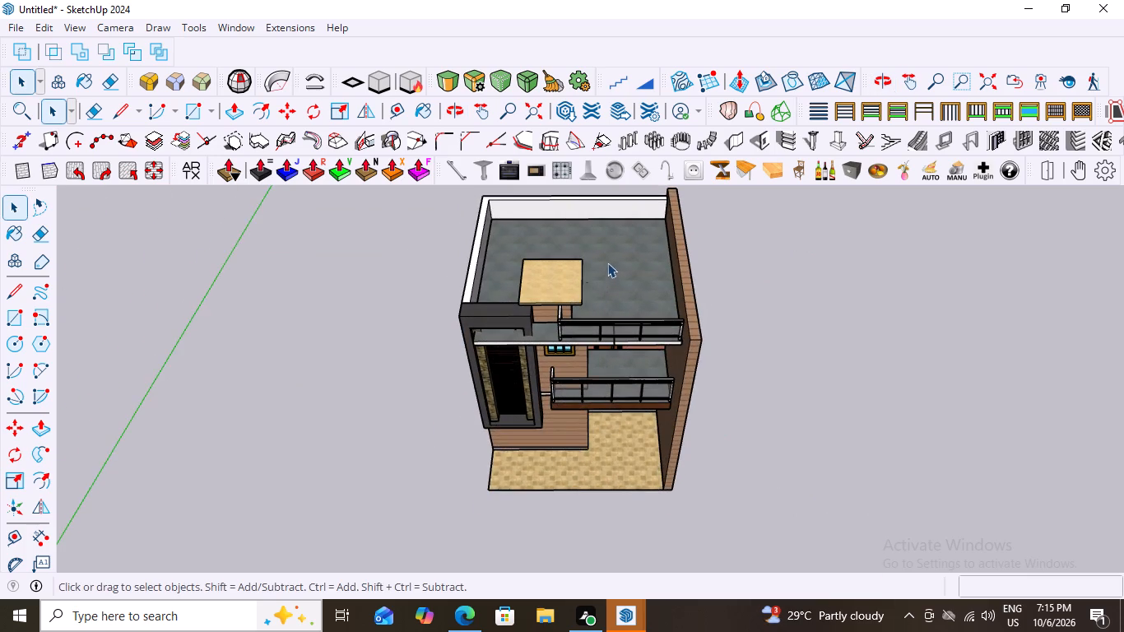
scroll(608, 263, up, 12)
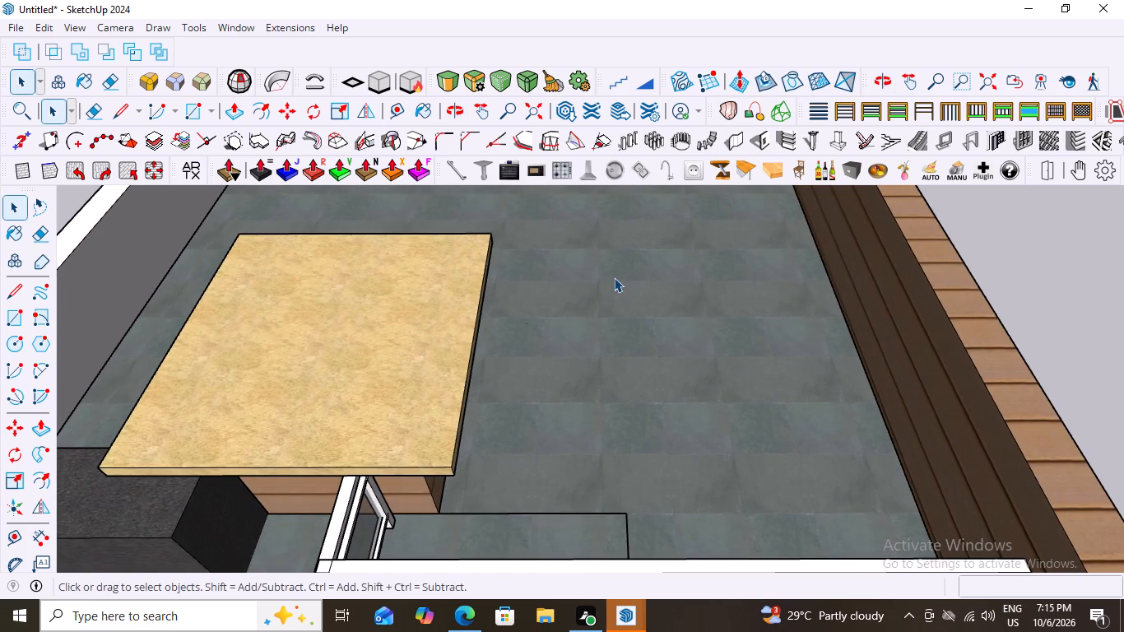
scroll(615, 277, down, 5)
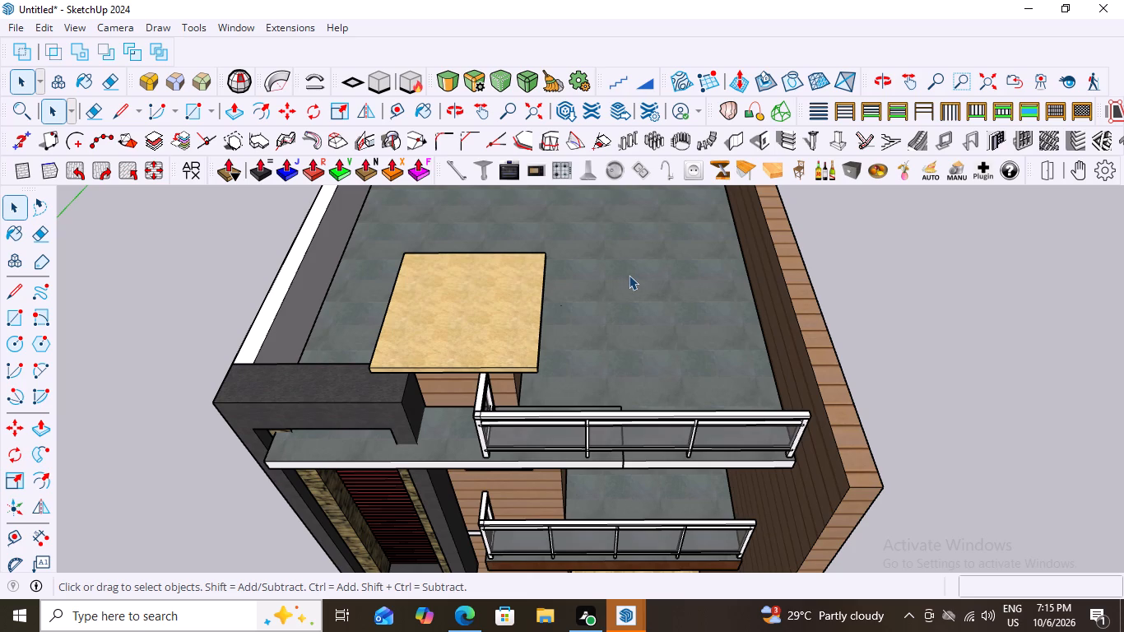
scroll(620, 282, down, 9)
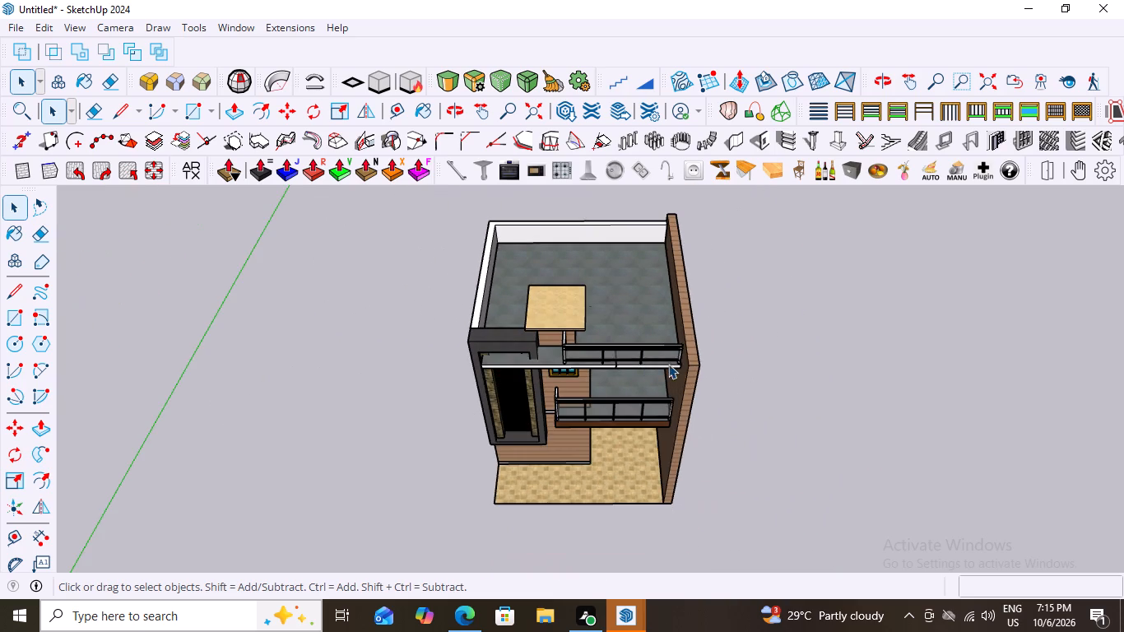
middle_drag(667, 354, 661, 196)
scroll(694, 458, up, 2)
scroll(582, 342, down, 4)
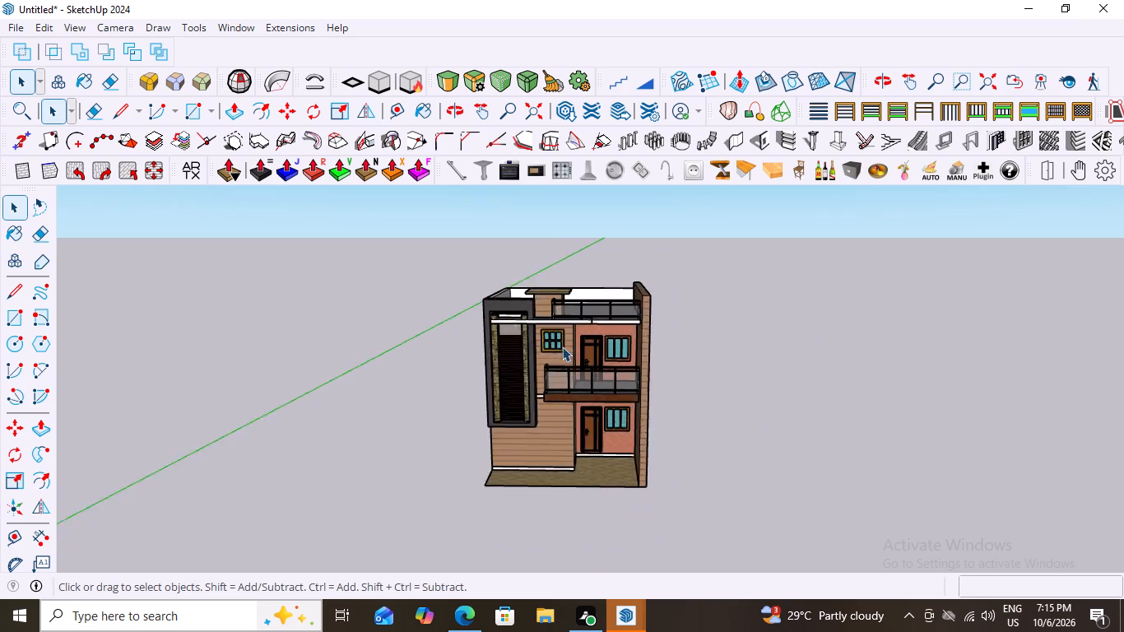
scroll(562, 346, down, 2)
scroll(670, 473, up, 4)
scroll(499, 323, down, 3)
scroll(447, 256, up, 3)
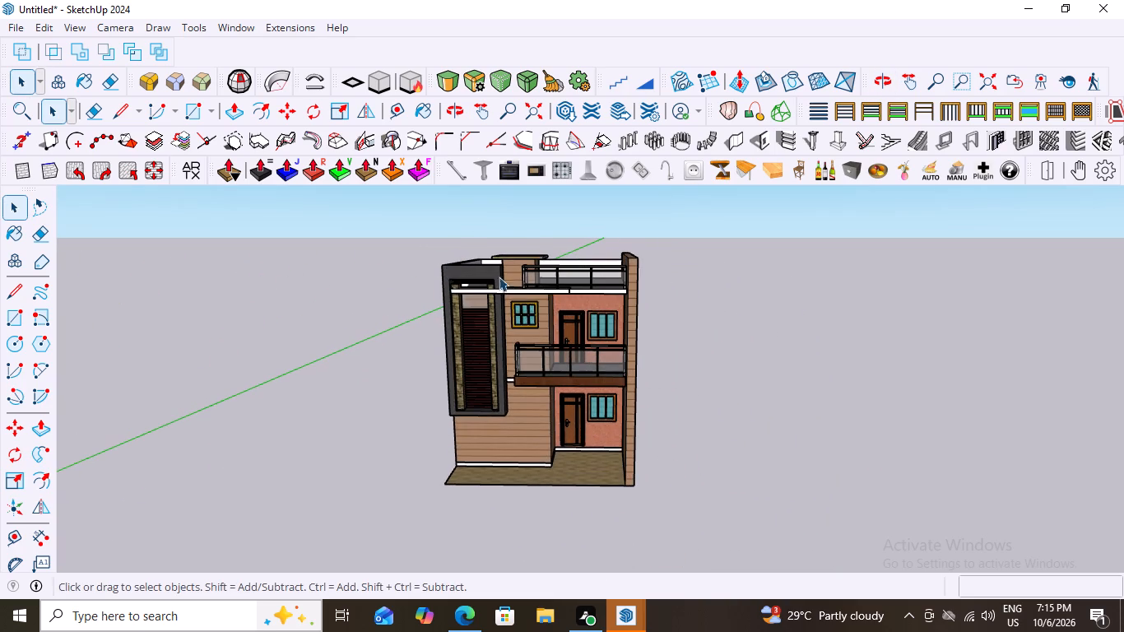
middle_click(654, 338)
middle_click(586, 318)
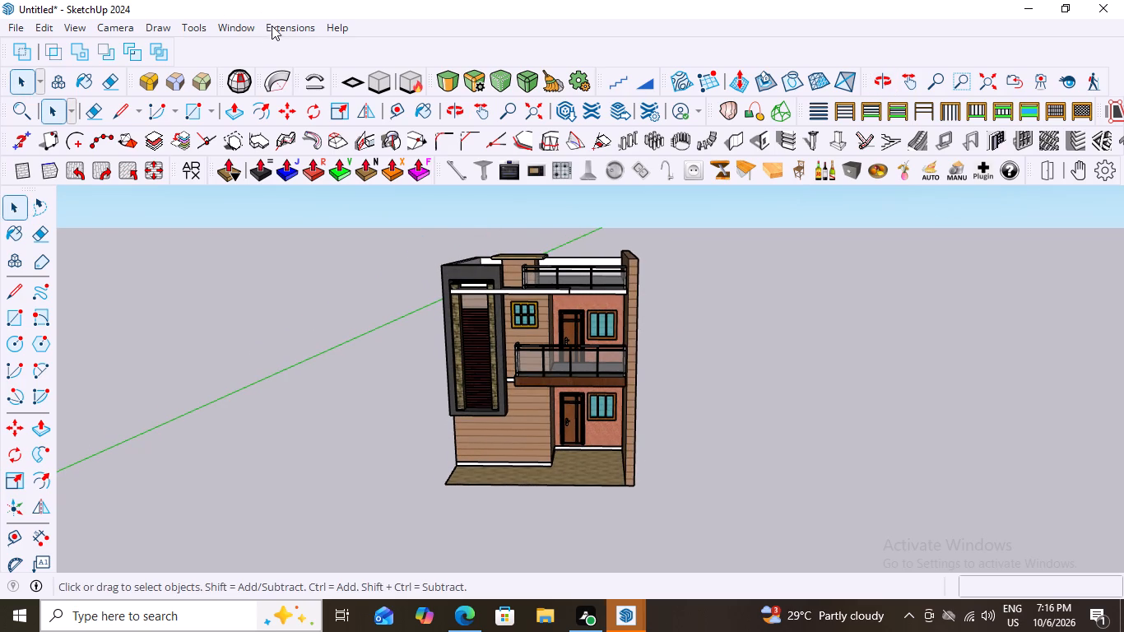
Open 3D Warehouse and search it for "COMPOUND WALL".
click(226, 25)
click(267, 156)
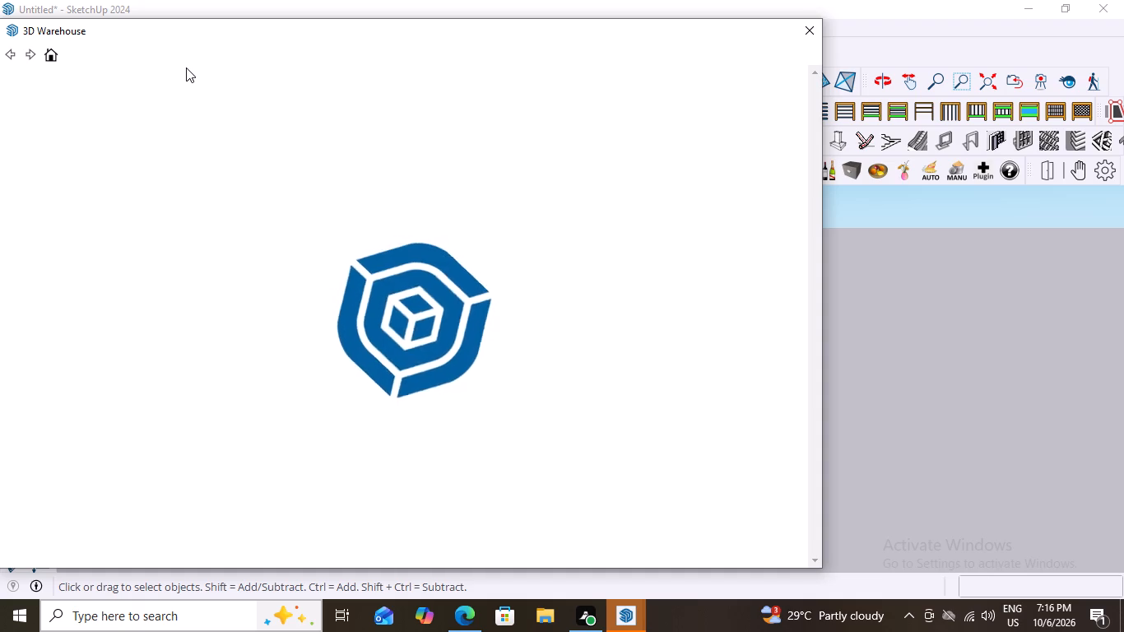
click(215, 85)
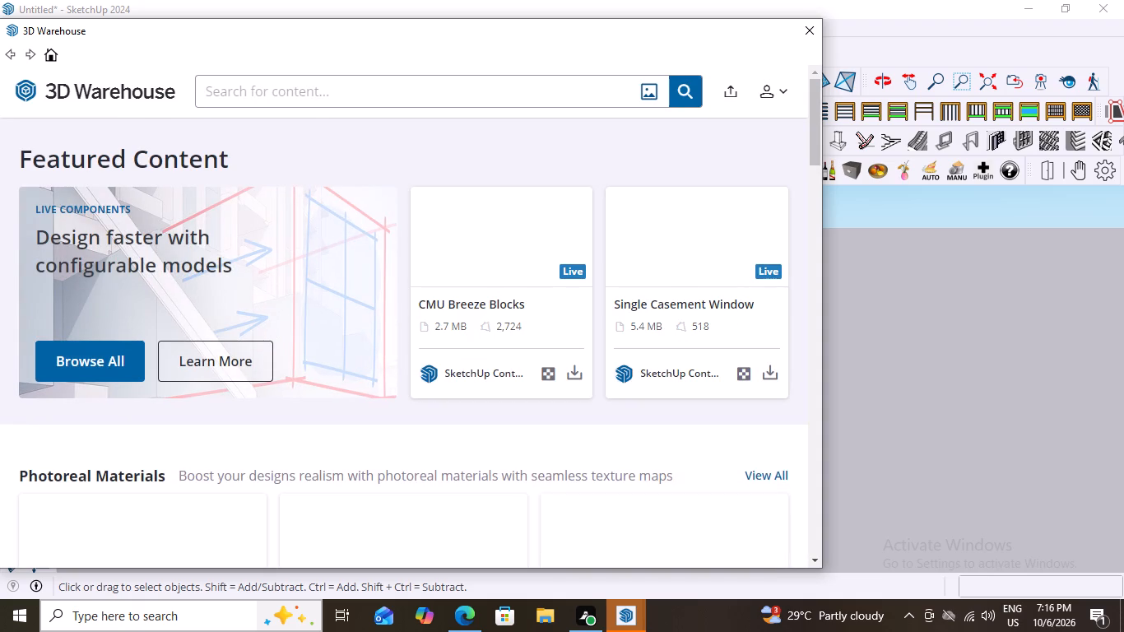
key(c)
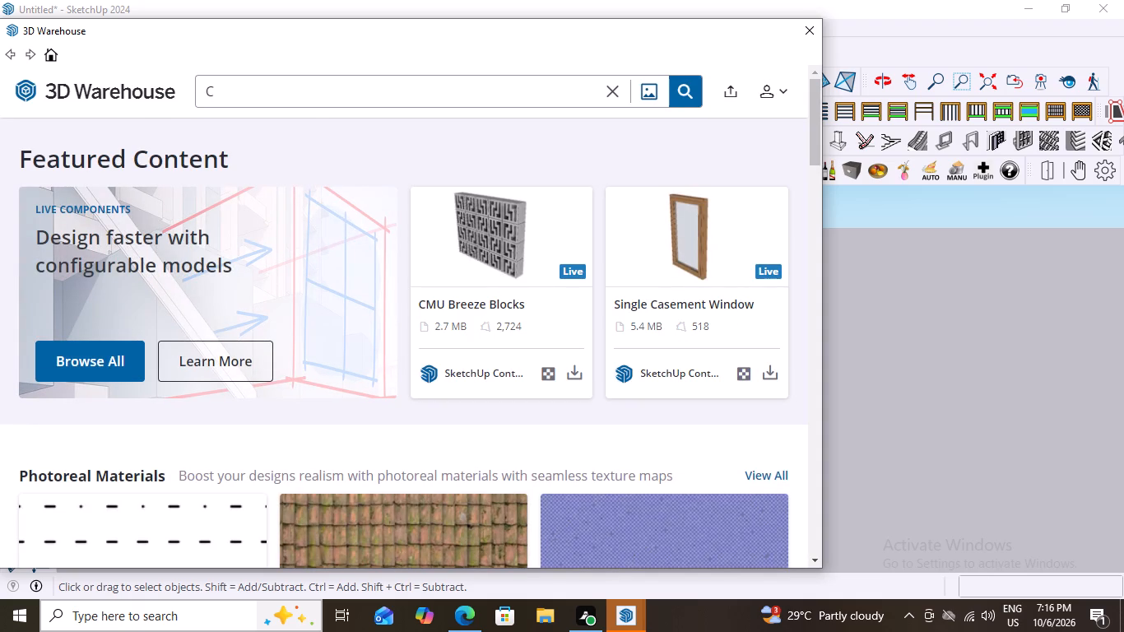
text(OM)
text(POUND WALKL)
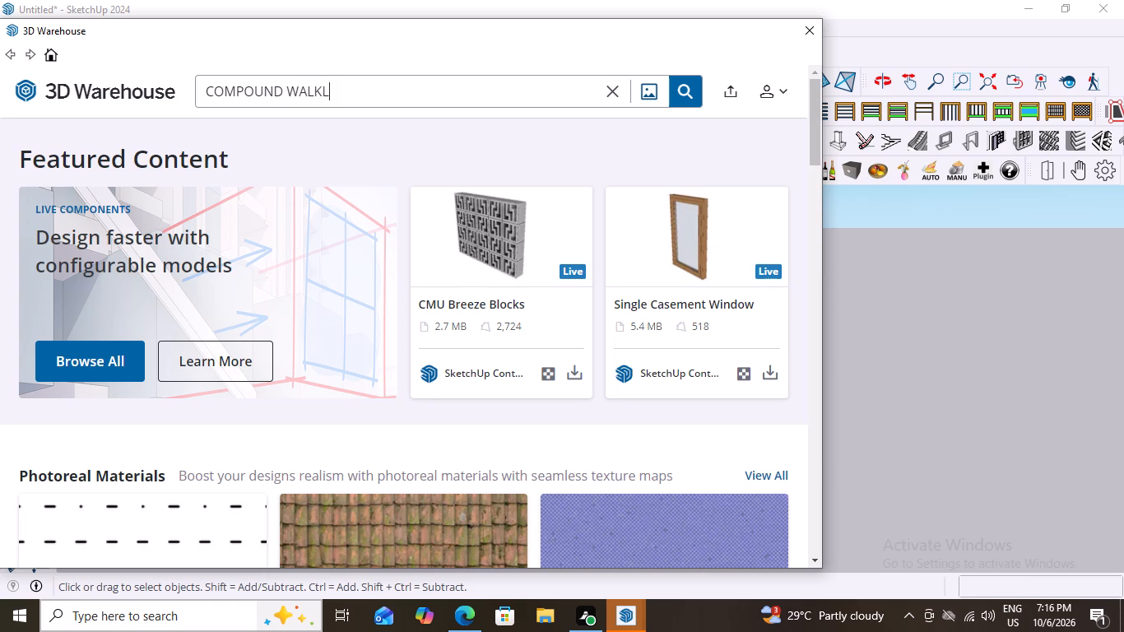
key(BackSpace)
key(BackSpace)
key(l)
click(682, 88)
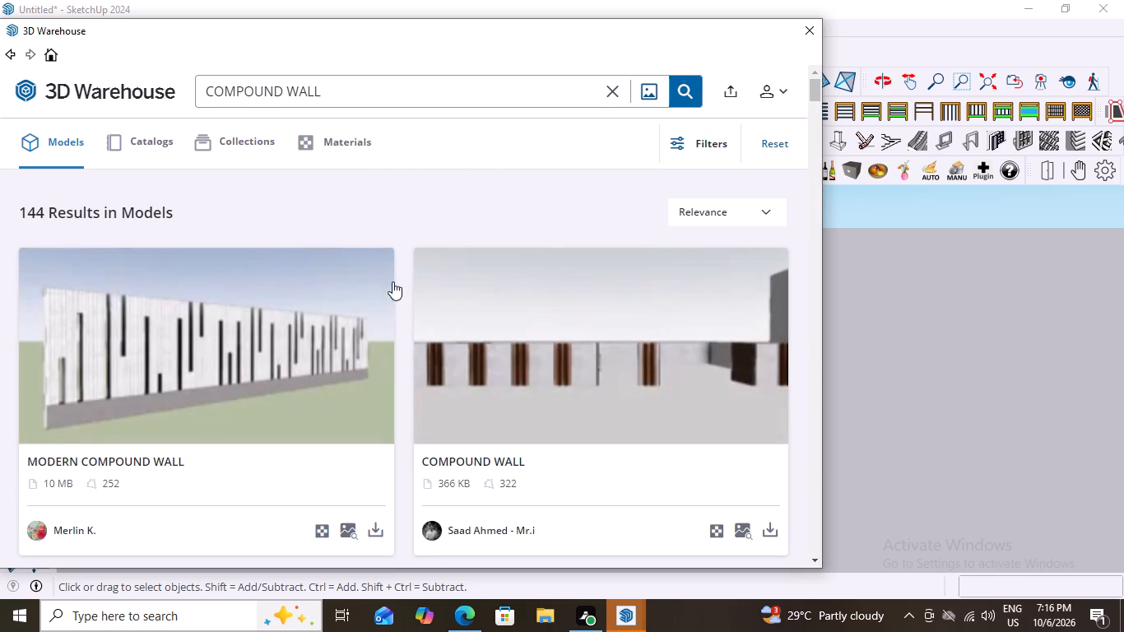
Browse the compound wall models for a design that suits the house.
scroll(493, 323, down, 6)
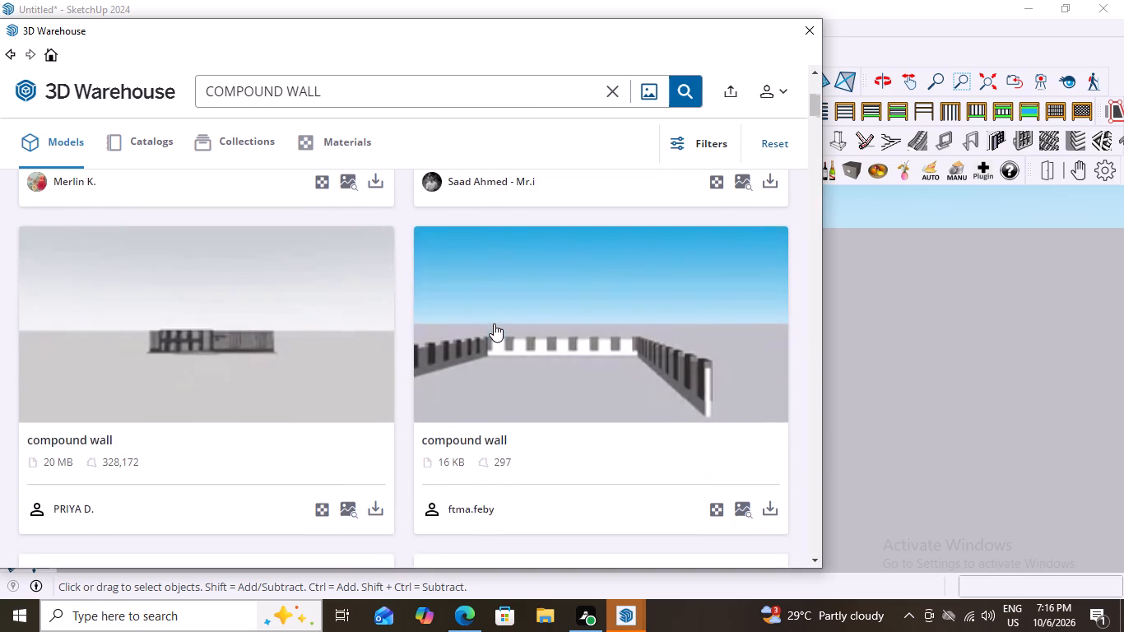
scroll(494, 323, down, 6)
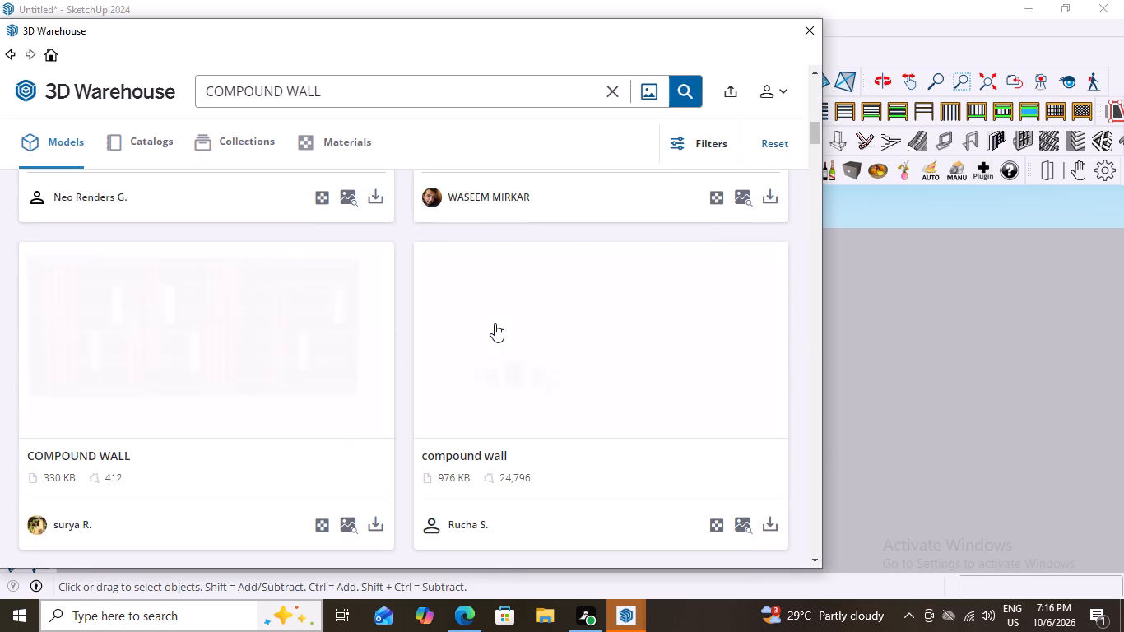
scroll(495, 323, down, 3)
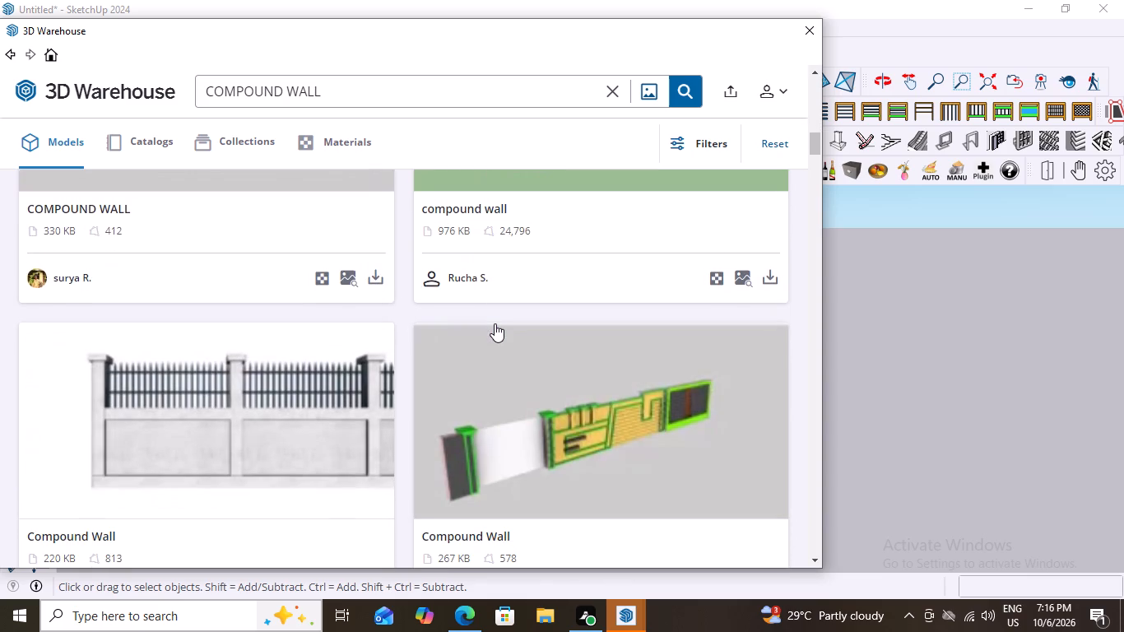
scroll(495, 323, down, 2)
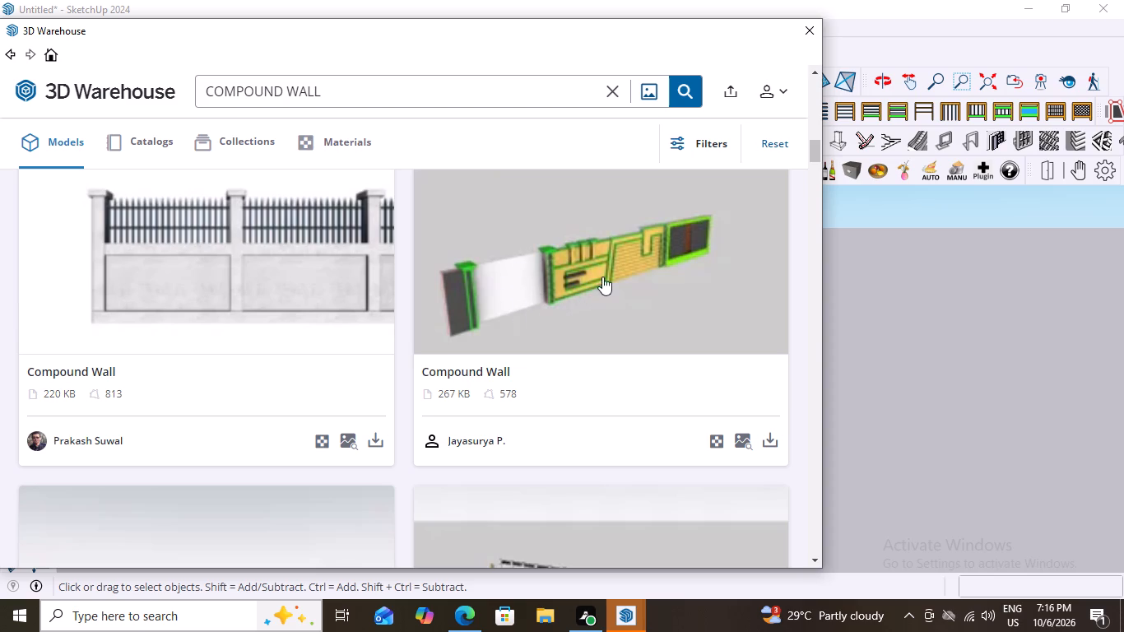
Refine the 3D Warehouse search to "COMPOUND WALL WITH GATE".
click(330, 95)
key(space)
text(WI)
text(TH)
key(space)
text(GATW)
key(BackSpace)
key(e)
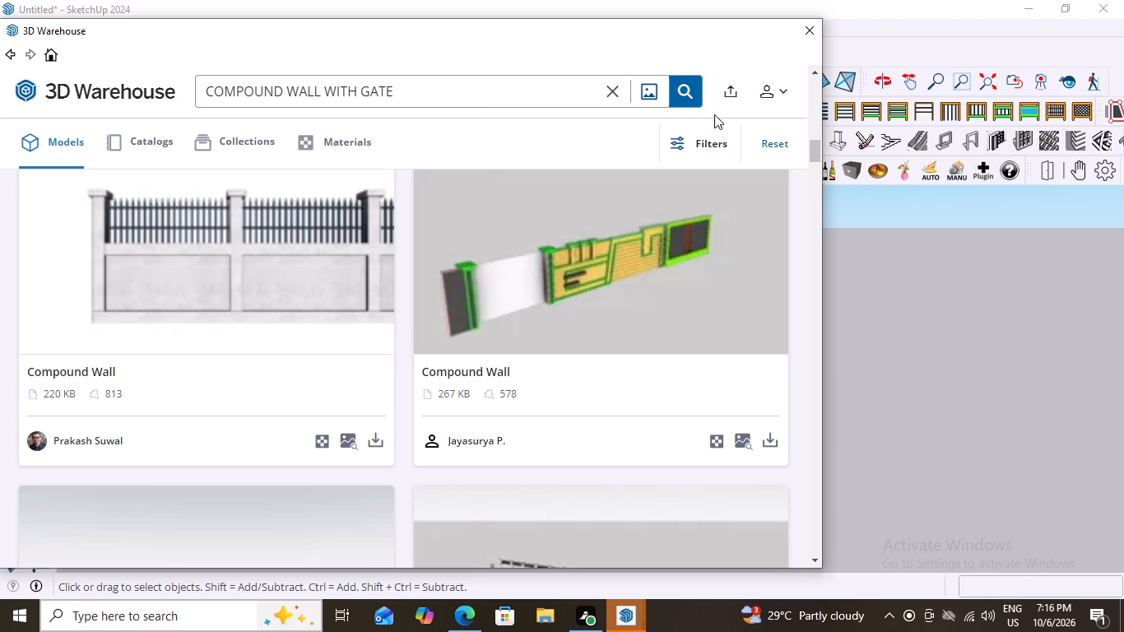
click(678, 90)
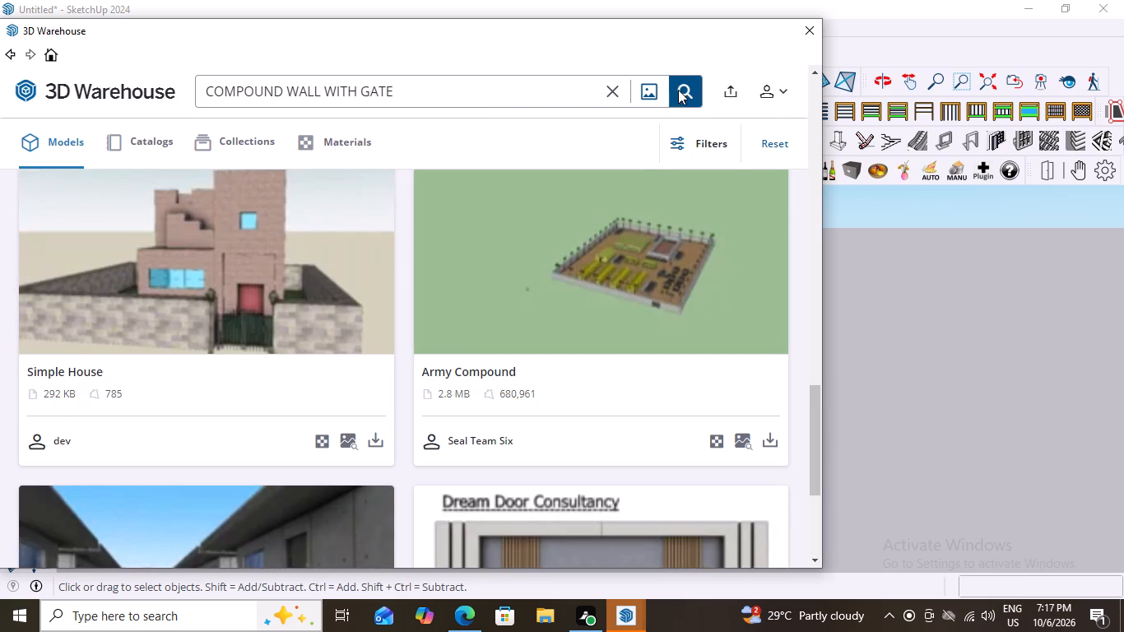
Look through the compound wall models with gates and compare their designs for the house frontage.
scroll(481, 305, down, 5)
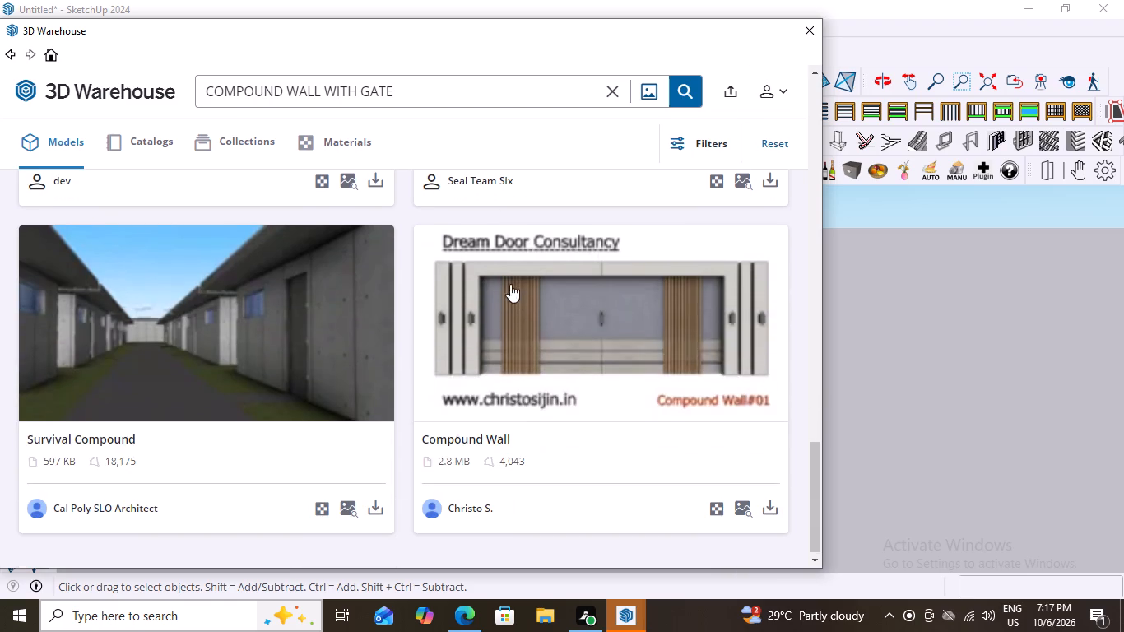
scroll(500, 290, down, 5)
scroll(609, 286, down, 2)
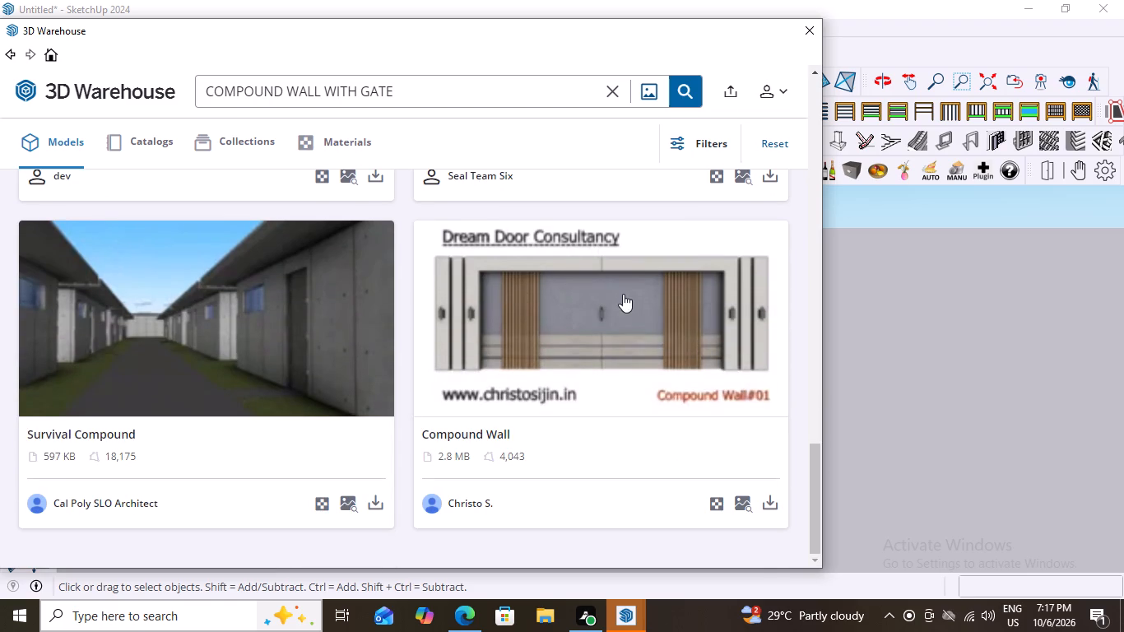
scroll(623, 294, down, 14)
scroll(593, 315, up, 11)
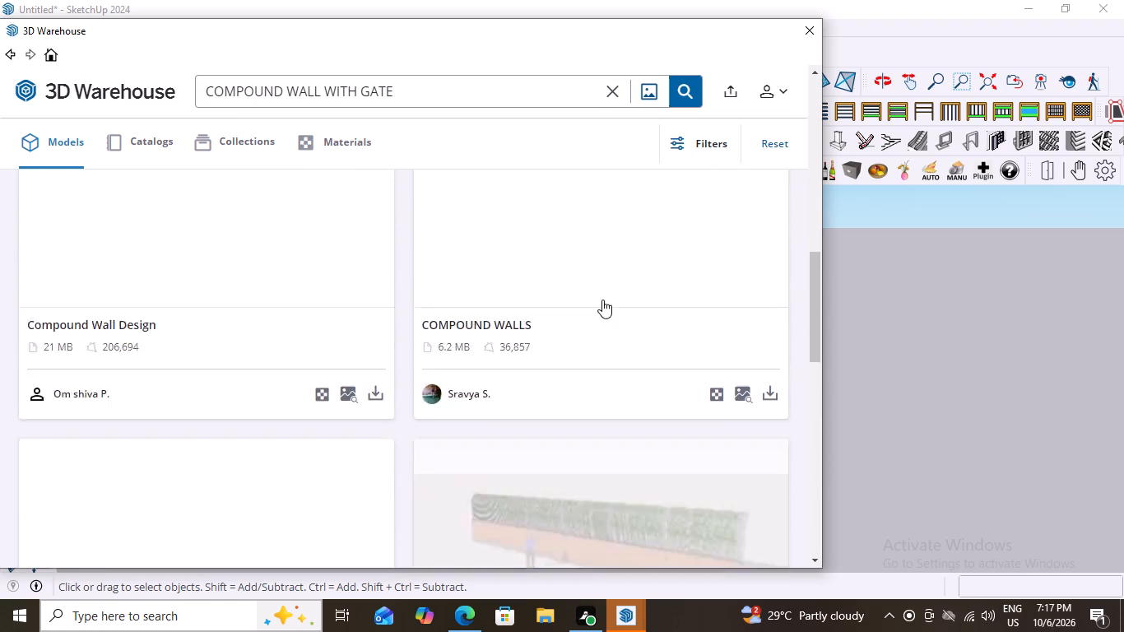
scroll(602, 300, up, 5)
scroll(602, 300, down, 3)
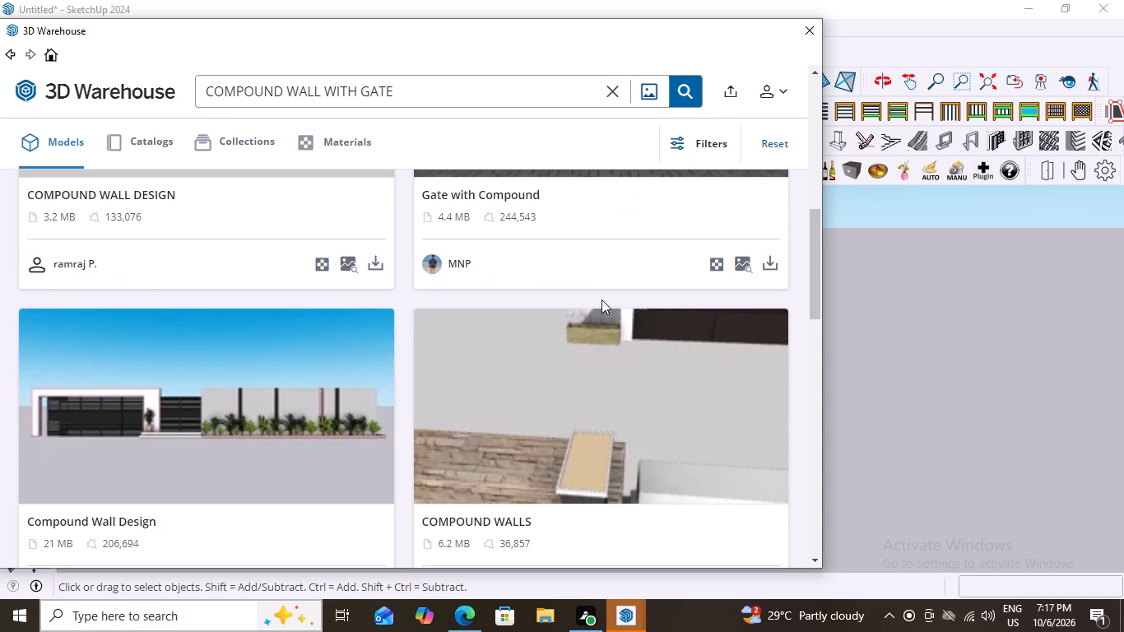
scroll(601, 300, down, 7)
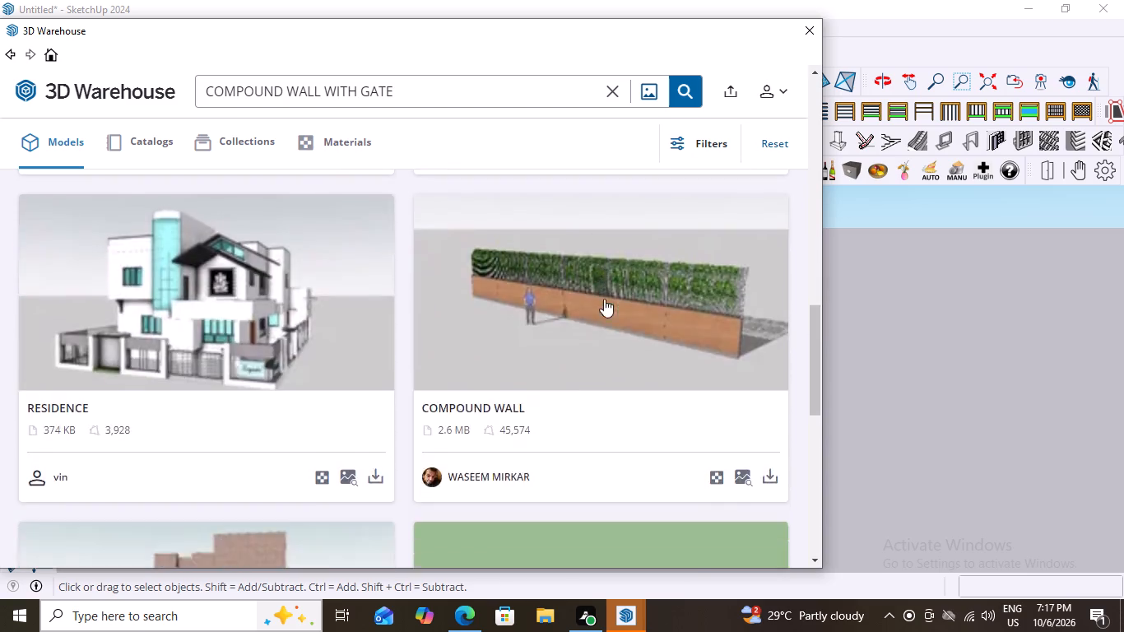
scroll(604, 299, down, 13)
scroll(600, 300, up, 19)
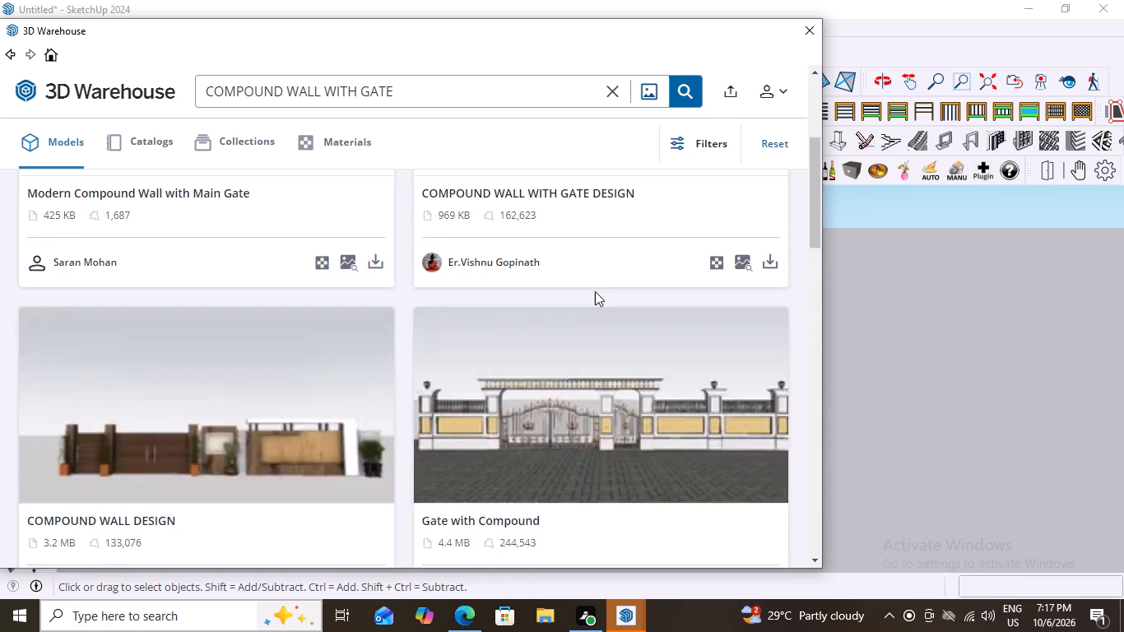
scroll(595, 291, up, 6)
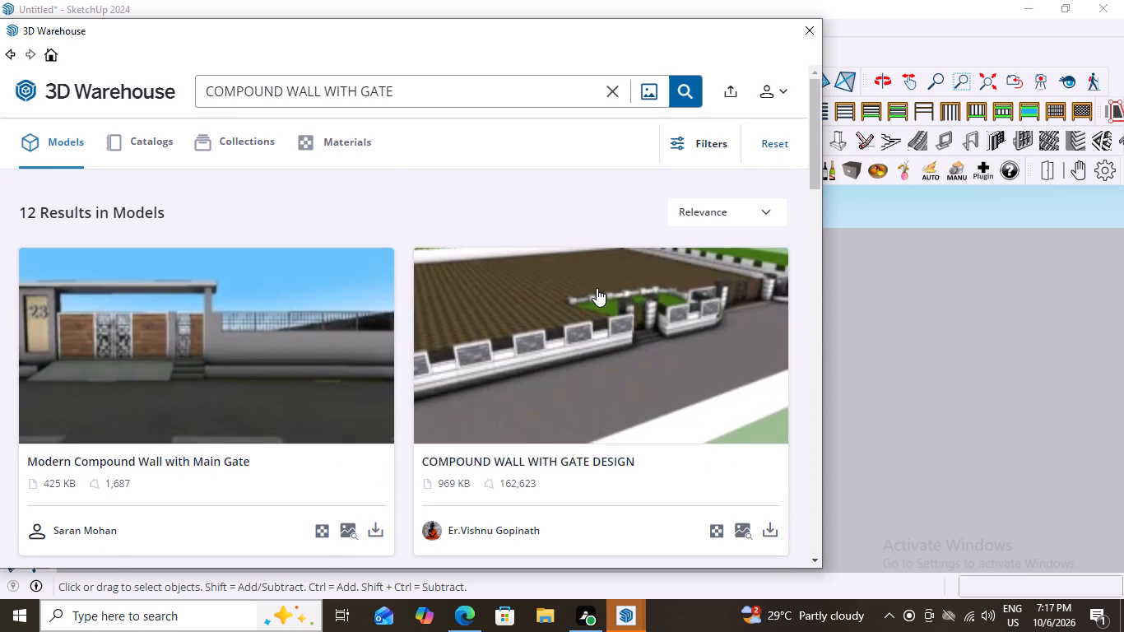
scroll(597, 288, down, 4)
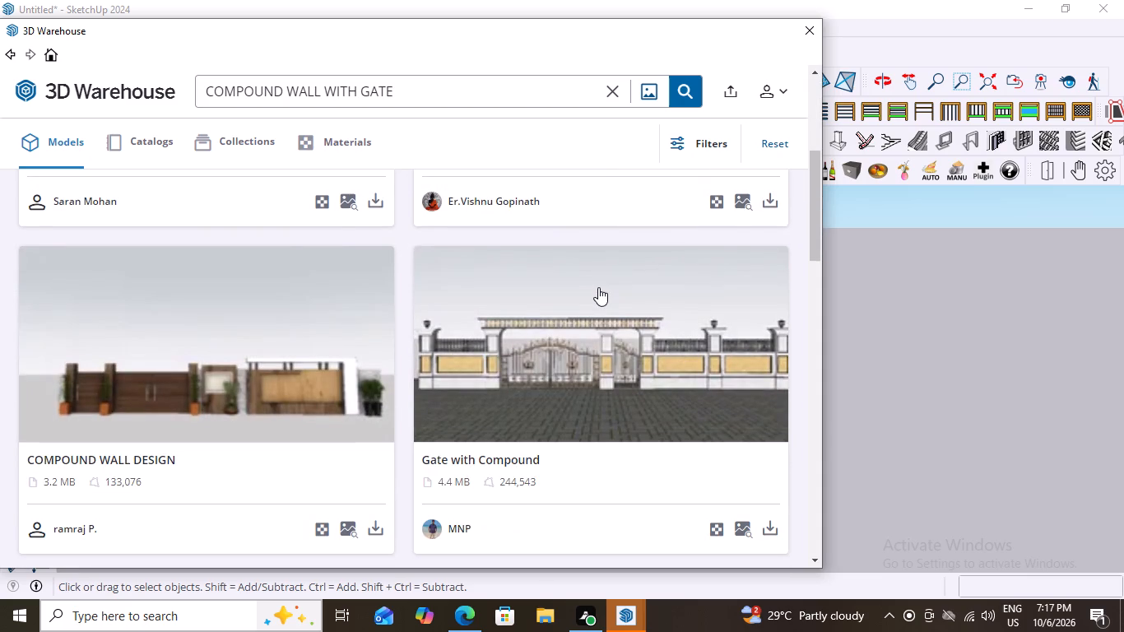
scroll(601, 286, up, 5)
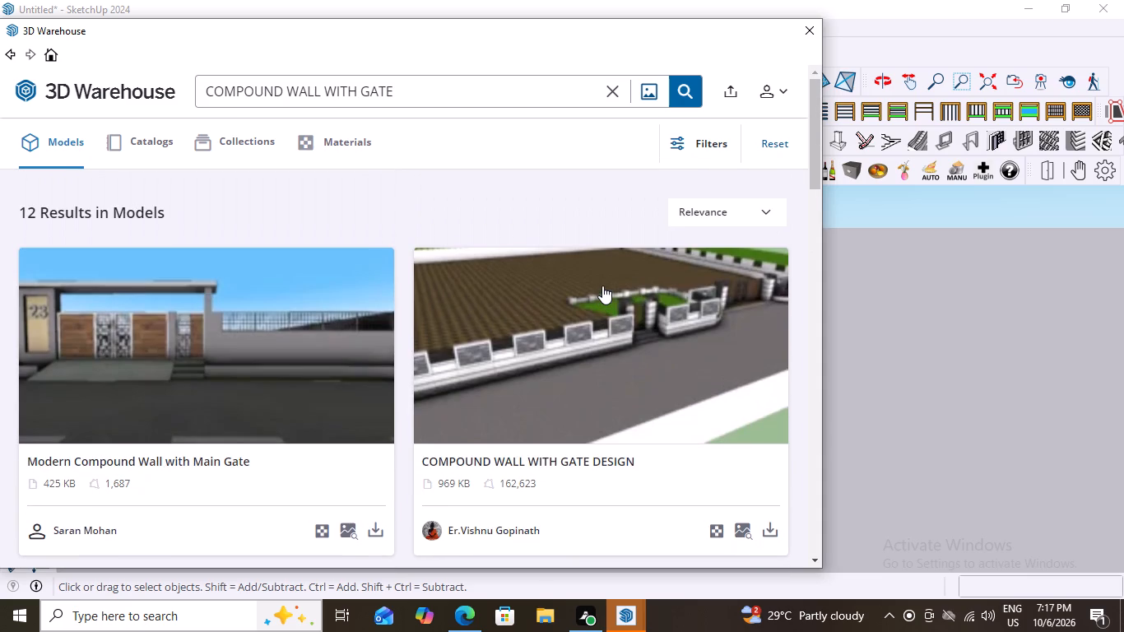
Try to download the 21 MB "Compound Wall Design" model from the search results.
scroll(604, 284, down, 7)
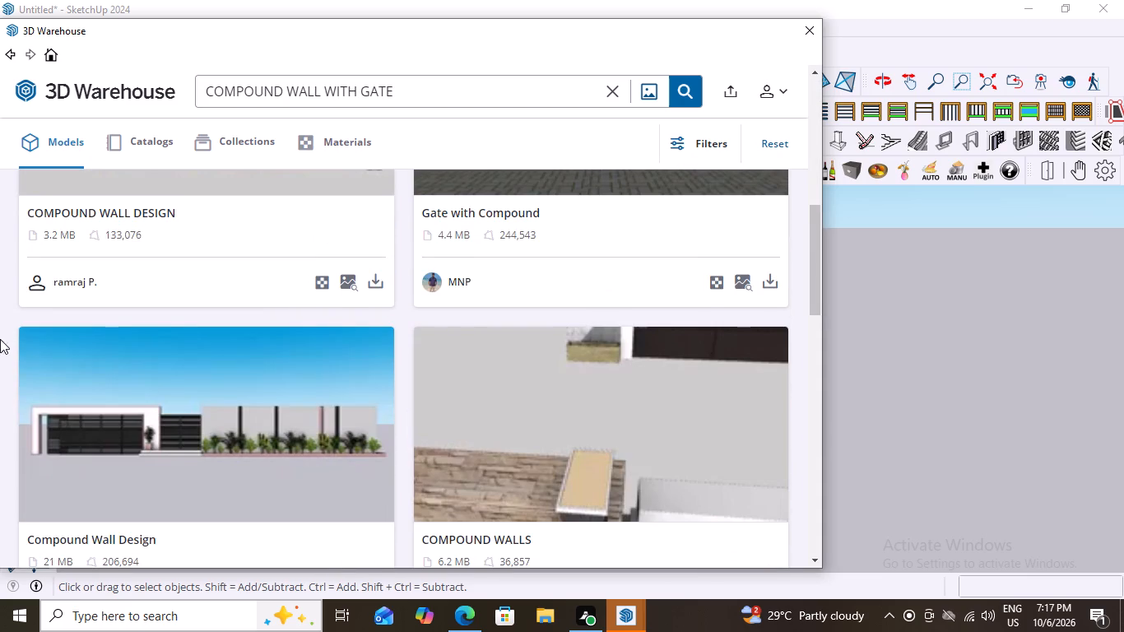
scroll(95, 359, down, 3)
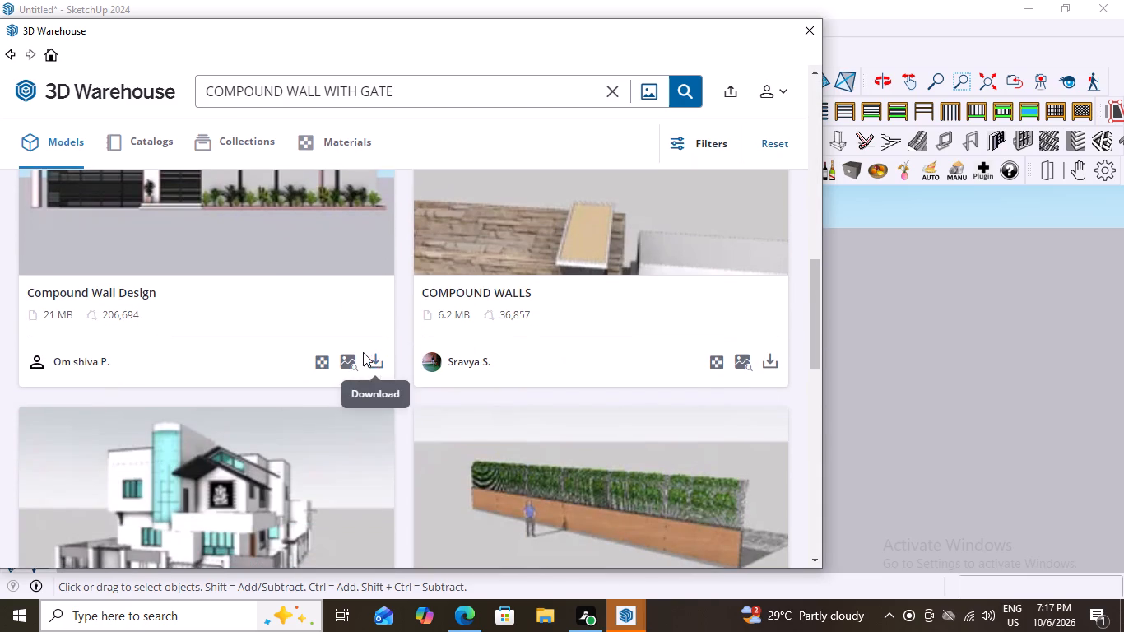
click(375, 361)
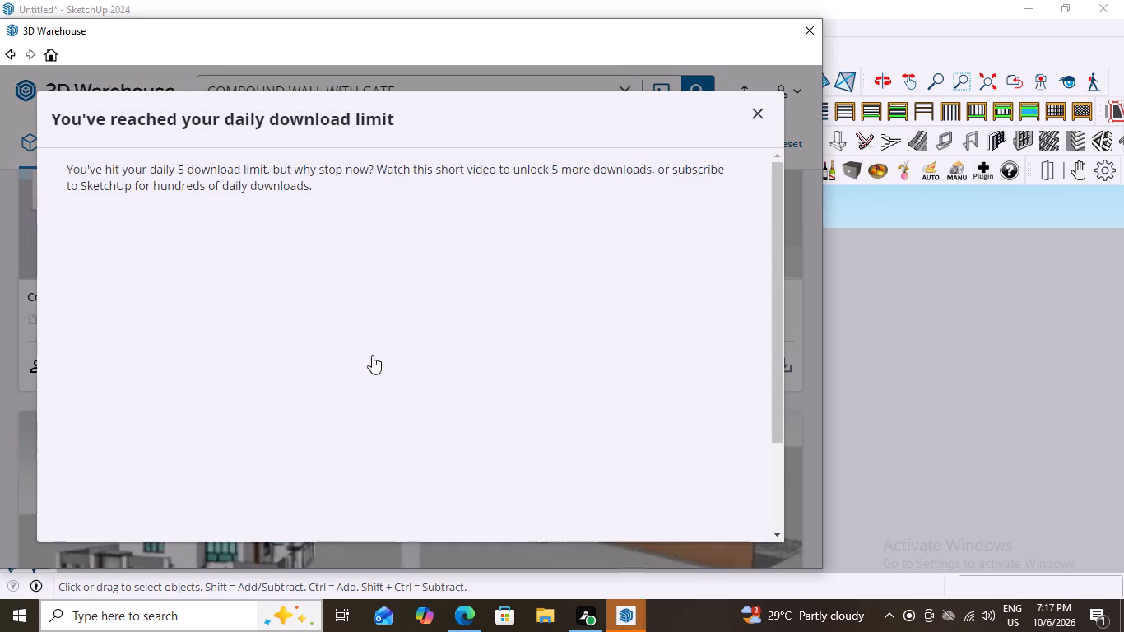
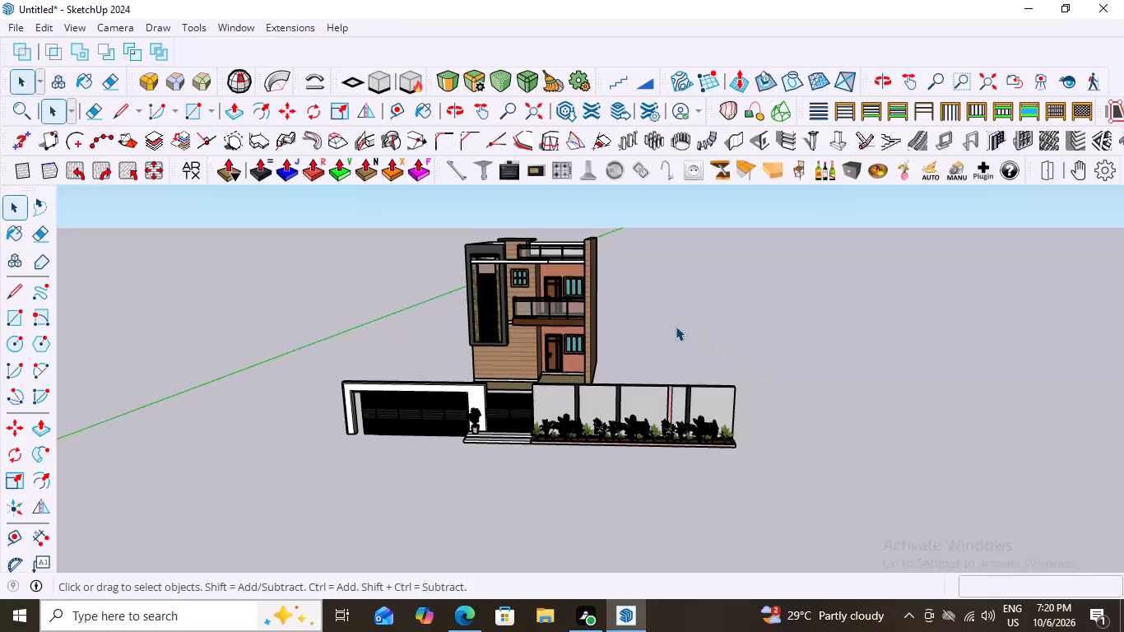
Examine the imported compound wall with its gates and planting bed, checking its size and position against the house.
scroll(399, 371, down, 2)
middle_drag(406, 369, 500, 402)
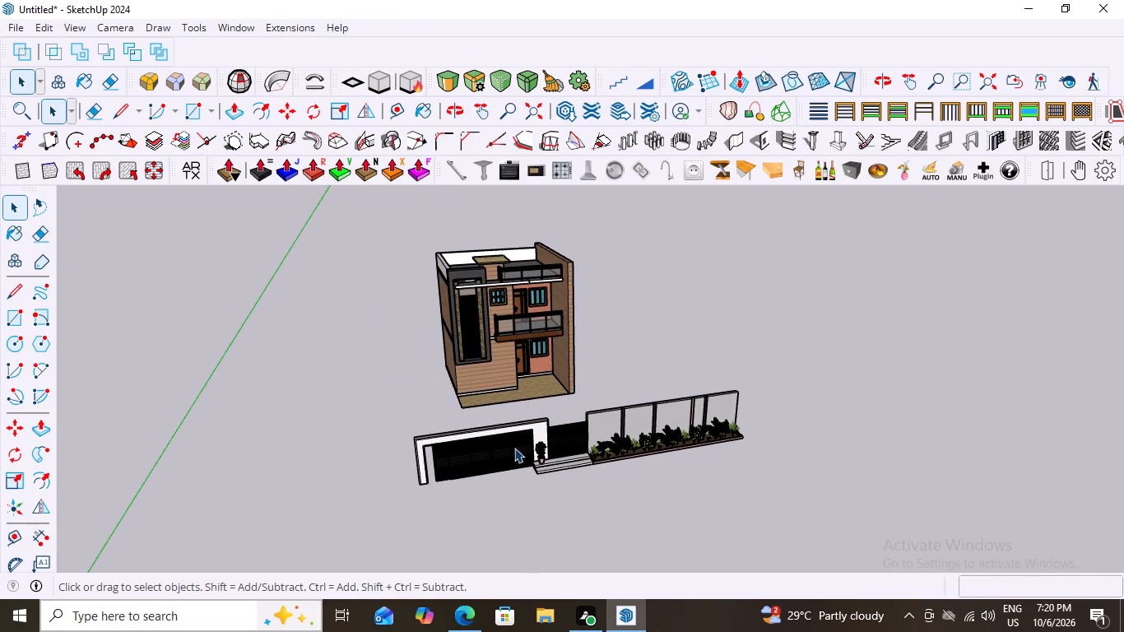
scroll(546, 483, up, 3)
middle_drag(539, 448, 566, 392)
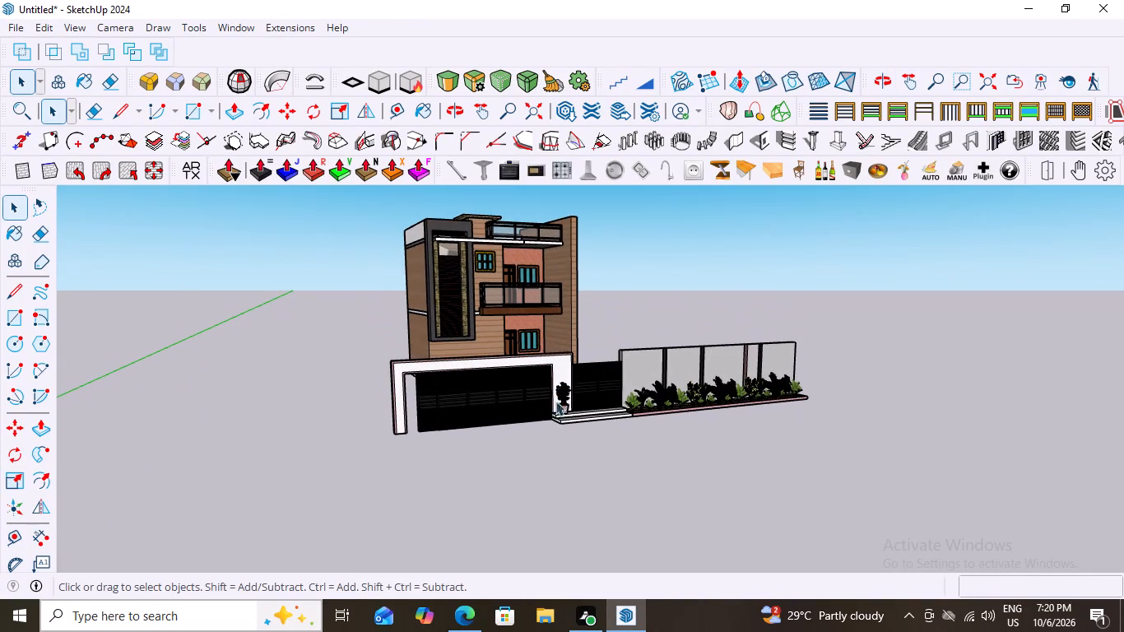
scroll(405, 431, up, 13)
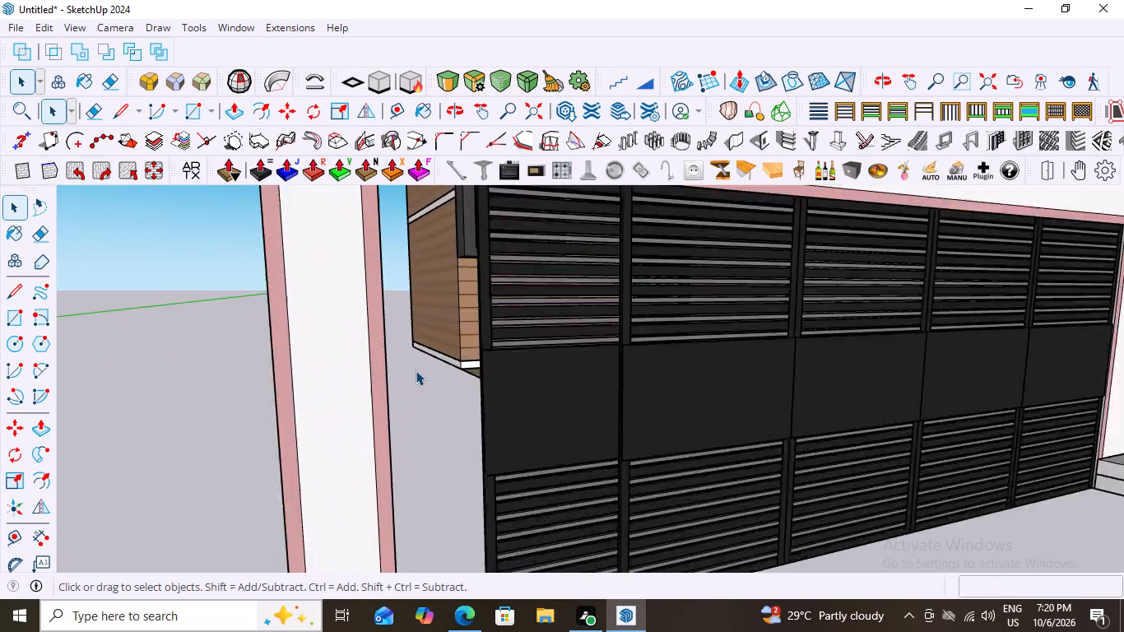
scroll(416, 370, down, 8)
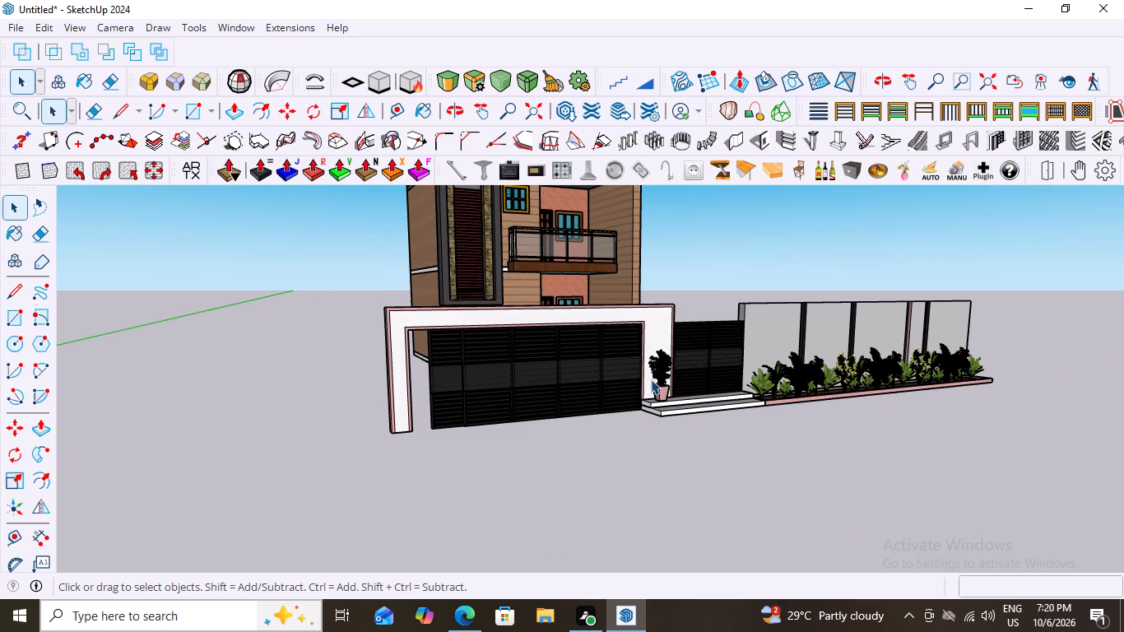
middle_drag(634, 391, 427, 434)
middle_drag(431, 433, 501, 445)
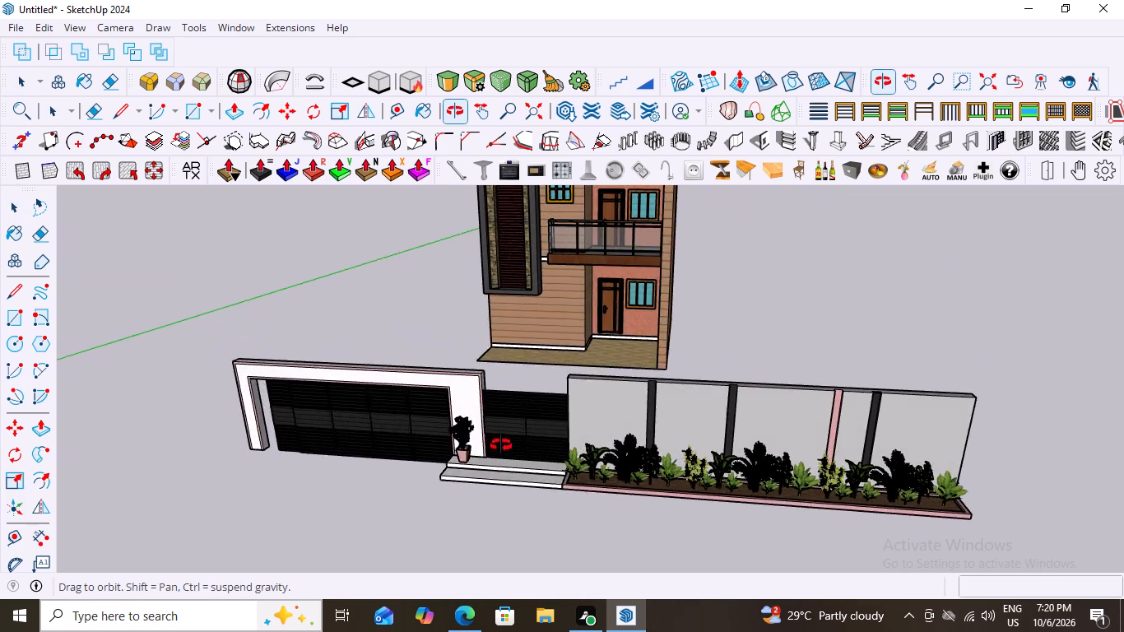
middle_drag(501, 445, 511, 473)
middle_drag(667, 470, 576, 436)
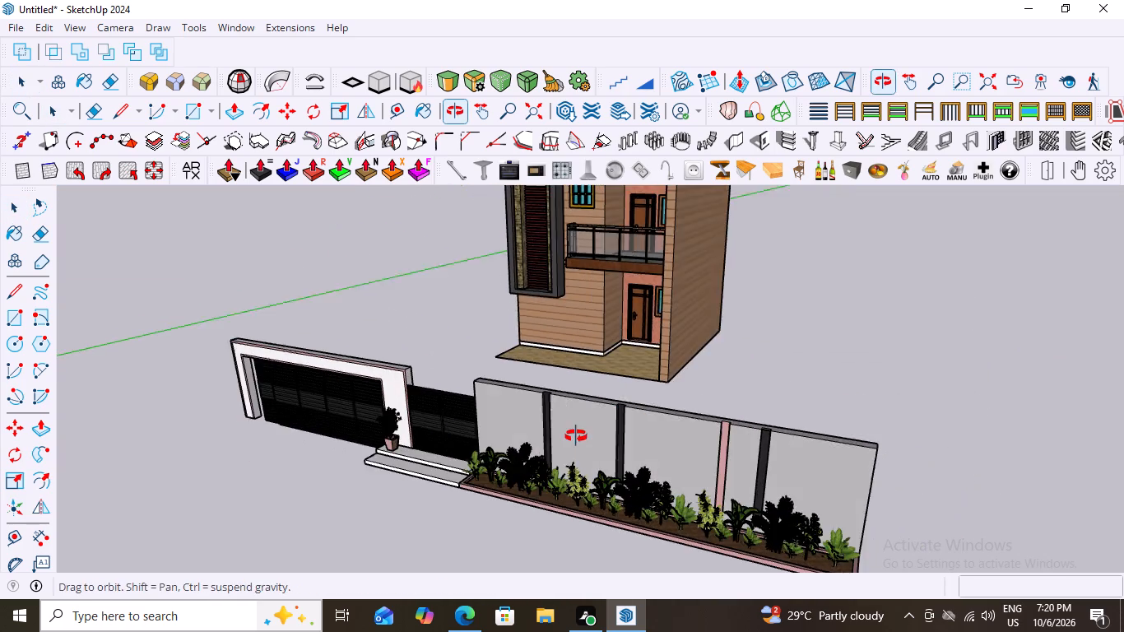
middle_drag(576, 436, 575, 416)
scroll(593, 448, up, 8)
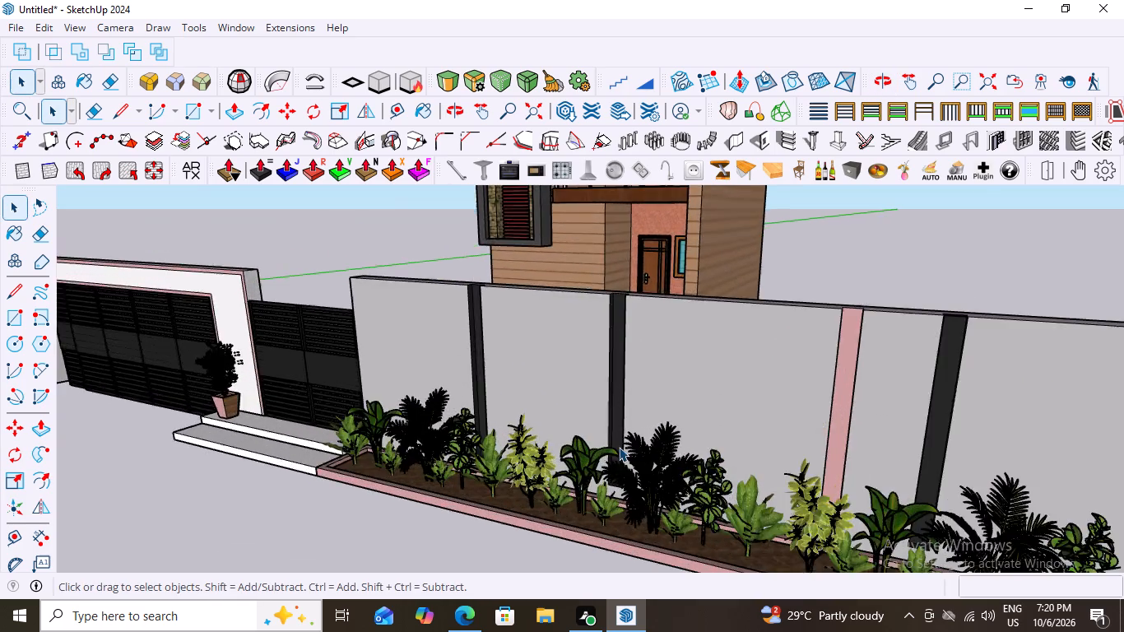
scroll(619, 447, up, 11)
scroll(620, 414, down, 11)
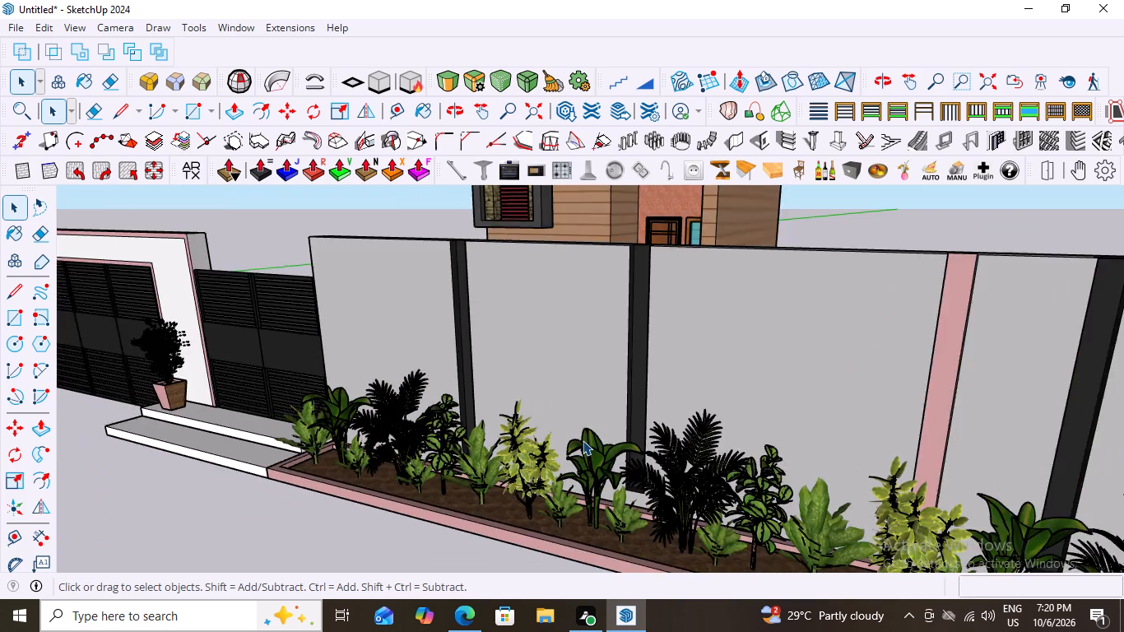
scroll(583, 440, down, 5)
middle_drag(586, 463, 662, 462)
scroll(662, 462, down, 3)
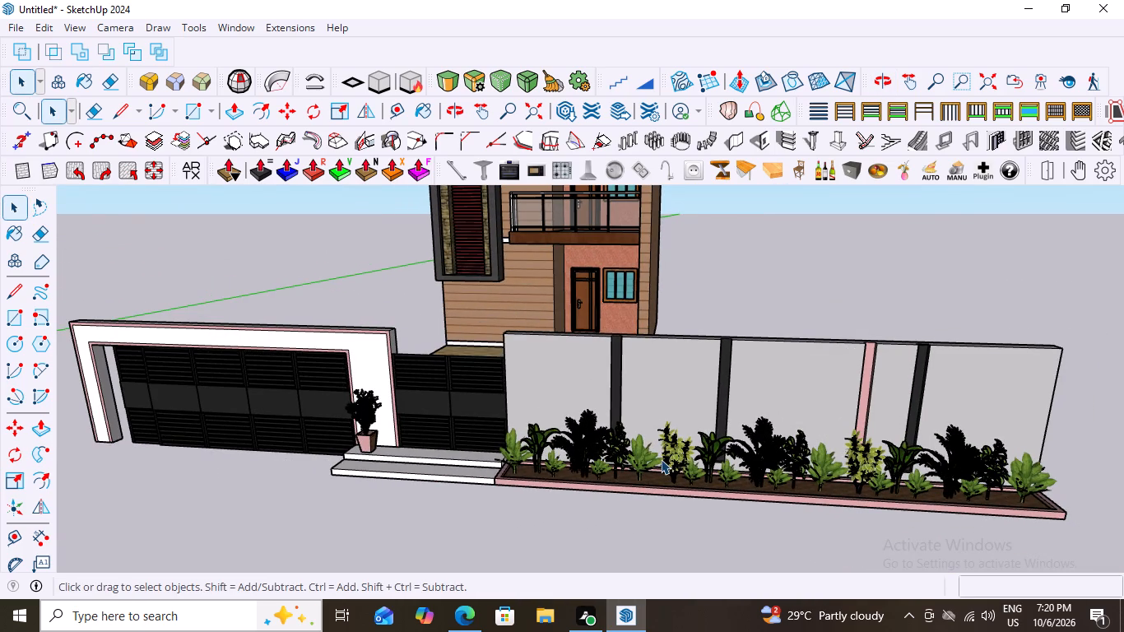
scroll(661, 459, down, 2)
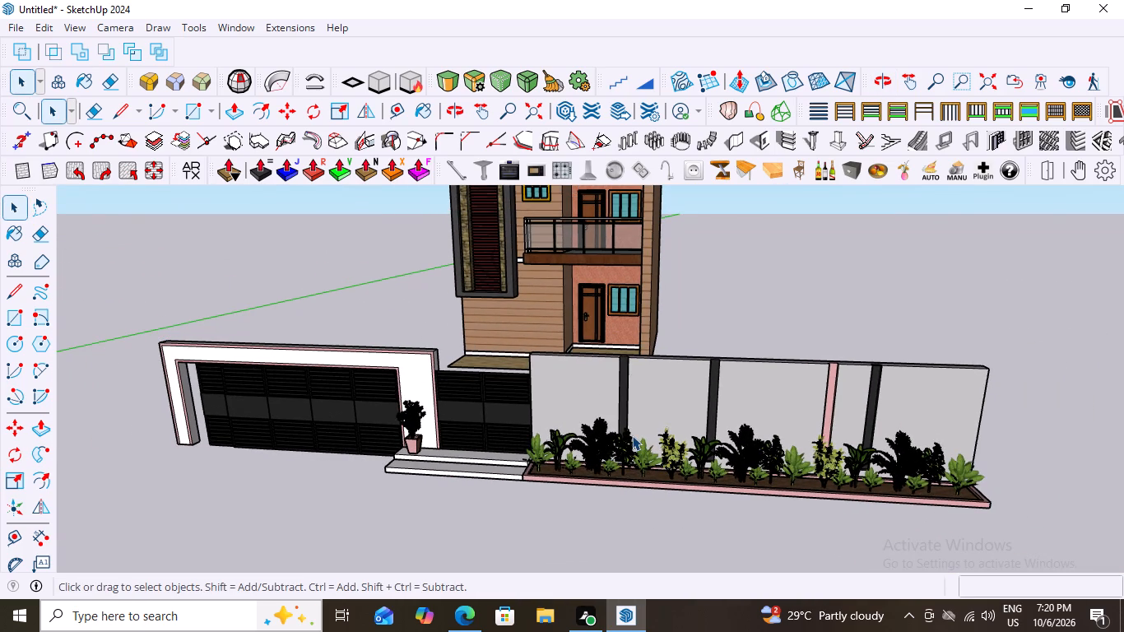
scroll(599, 490, up, 11)
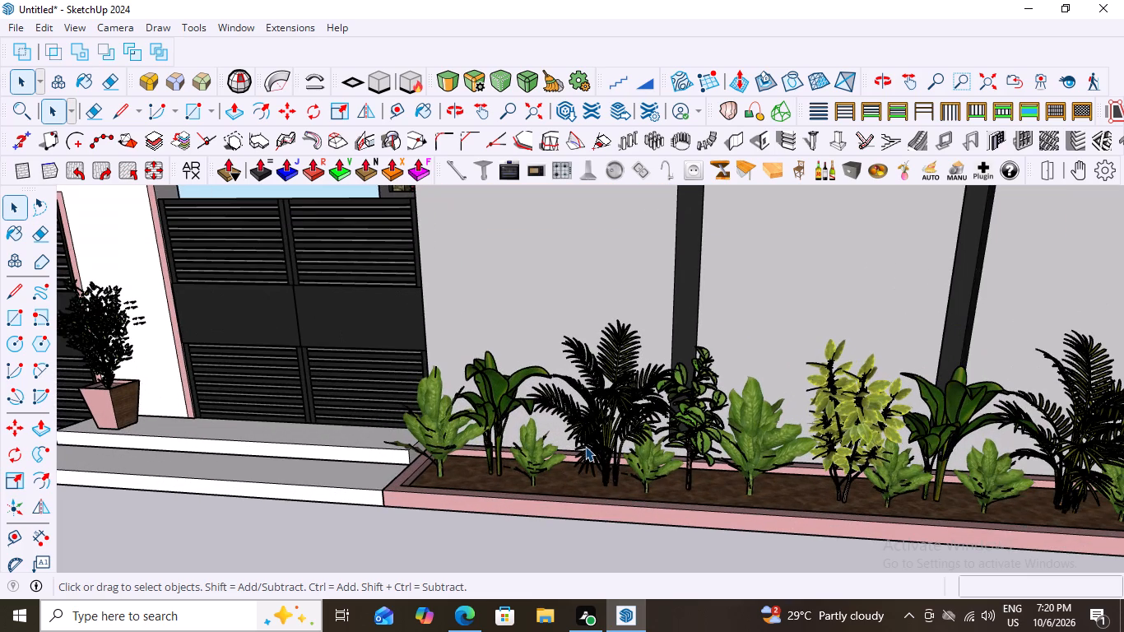
scroll(588, 446, down, 10)
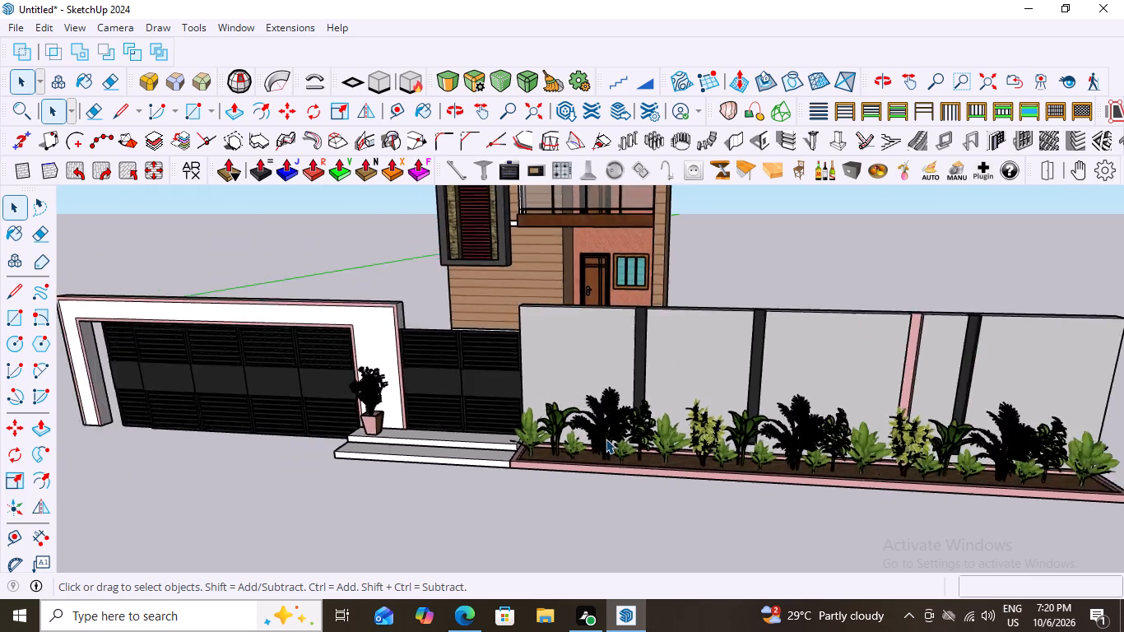
scroll(606, 439, down, 7)
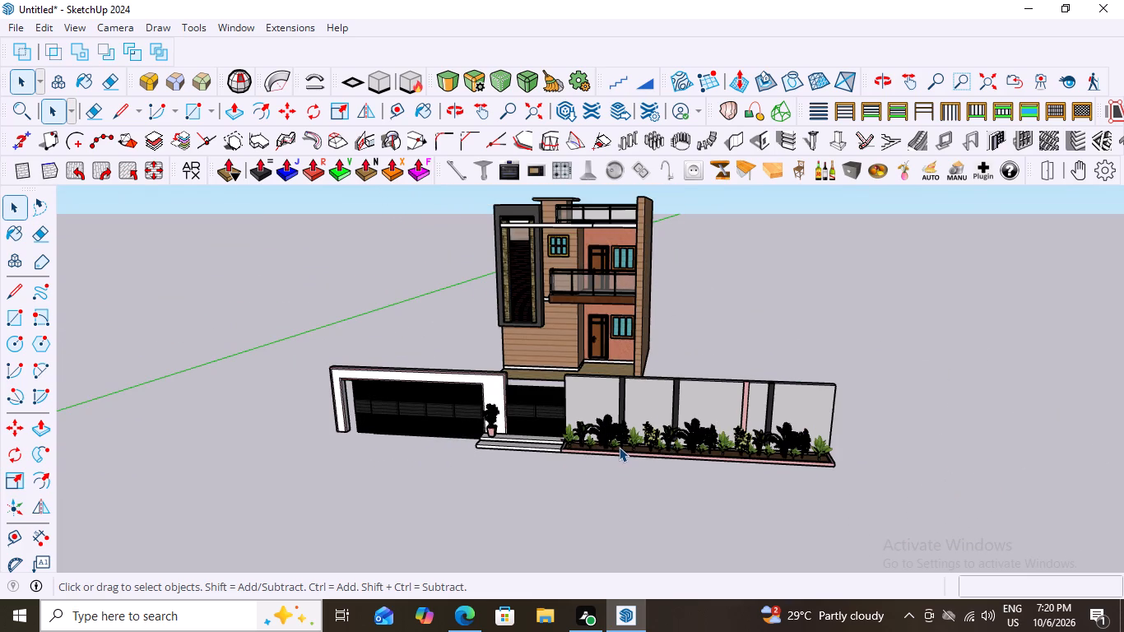
scroll(639, 456, down, 3)
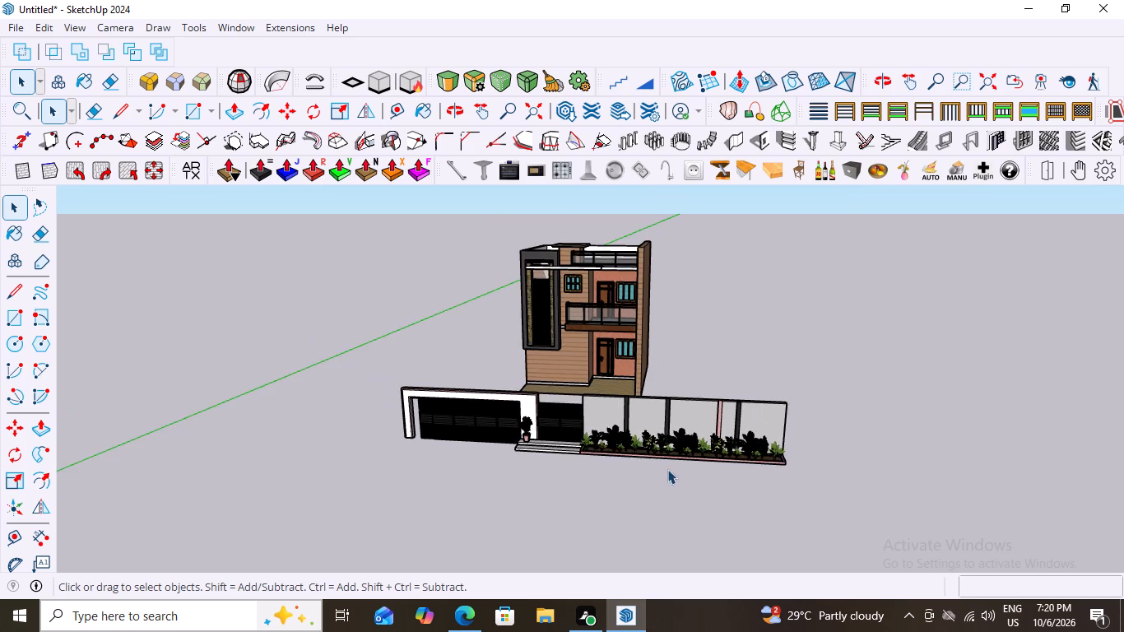
middle_drag(678, 467, 714, 437)
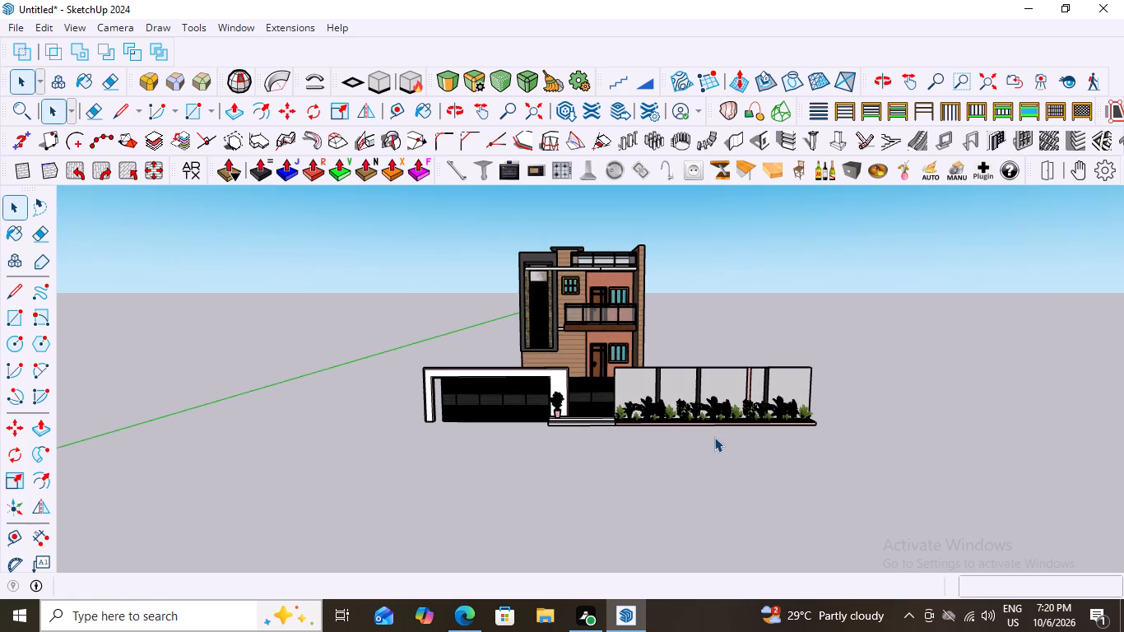
Scale the compound wall with gate down uniformly to about 0.7 of its size.
scroll(631, 421, up, 2)
click(657, 388)
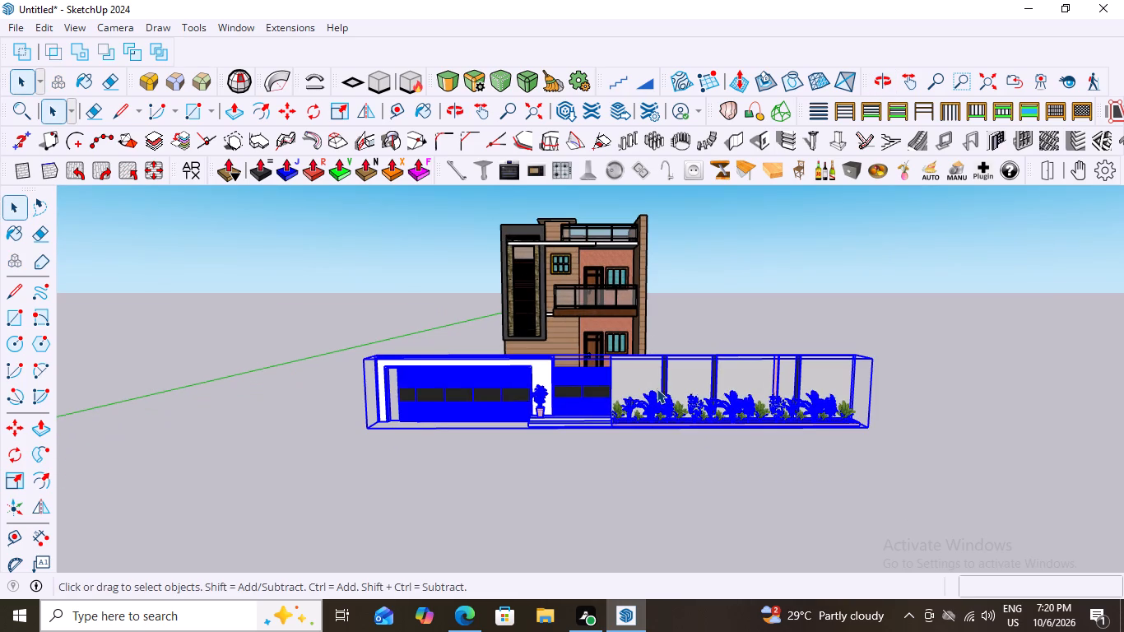
key(s)
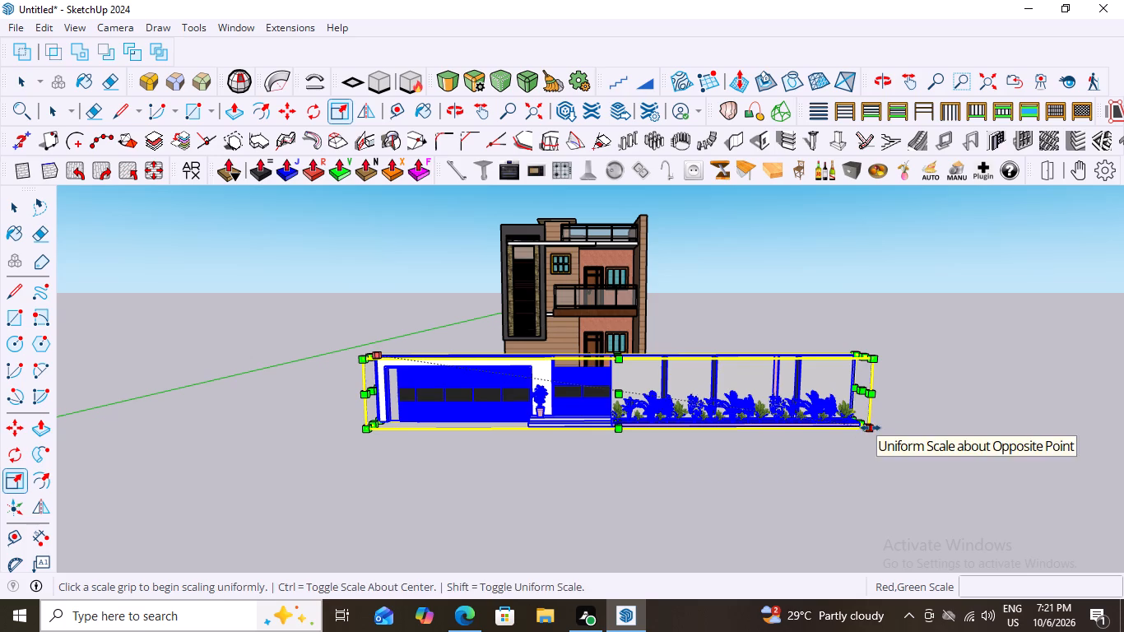
drag(871, 428, 722, 453)
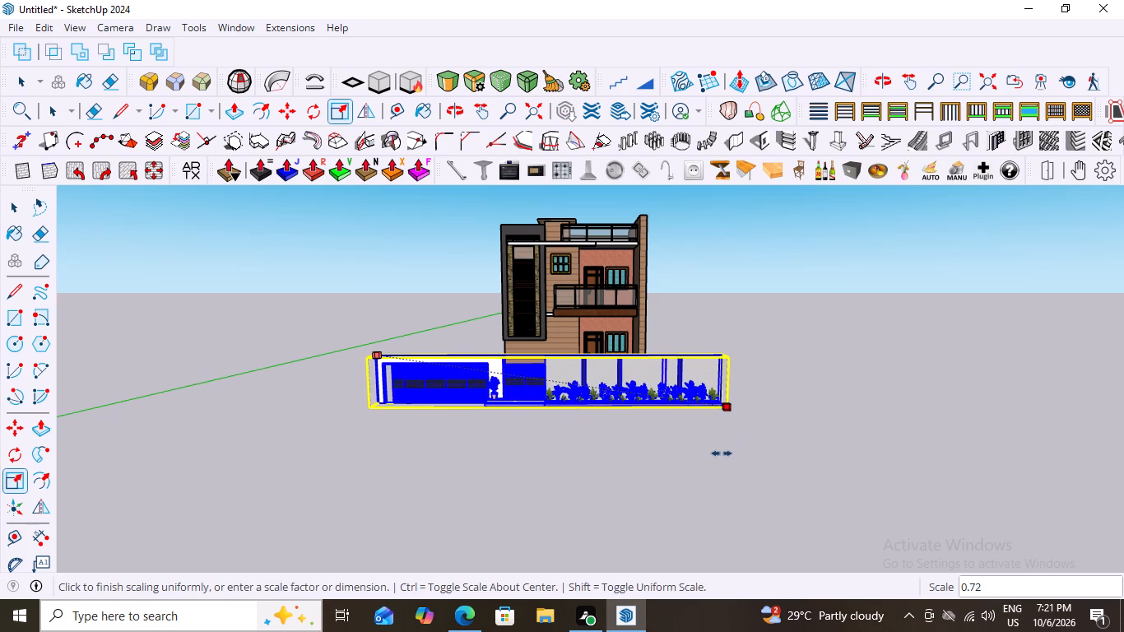
drag(722, 453, 726, 462)
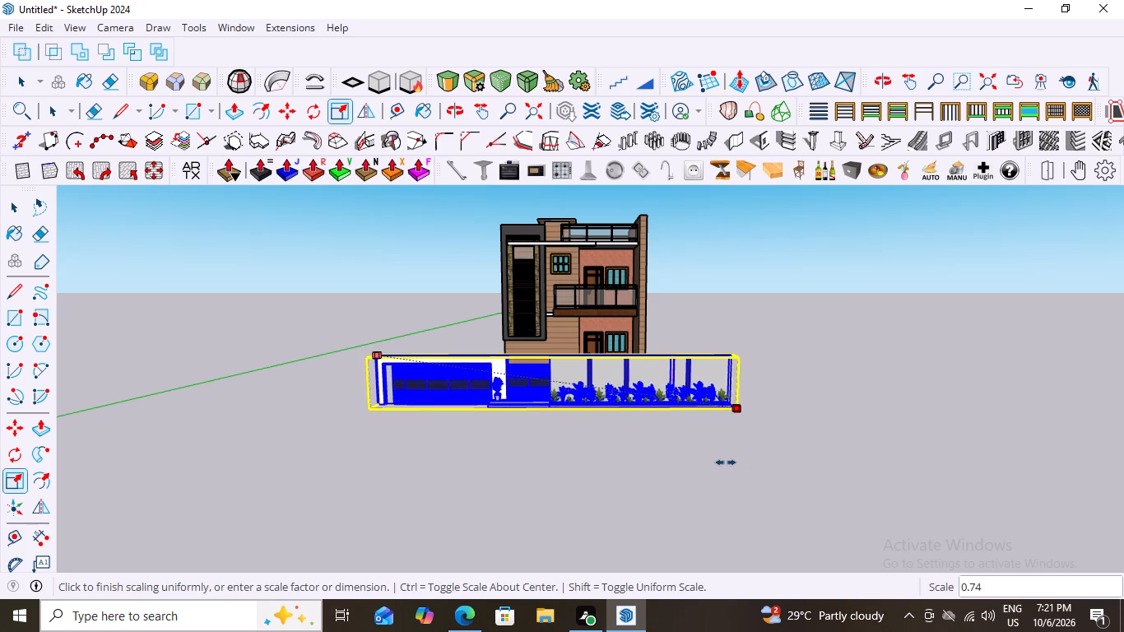
drag(726, 462, 698, 461)
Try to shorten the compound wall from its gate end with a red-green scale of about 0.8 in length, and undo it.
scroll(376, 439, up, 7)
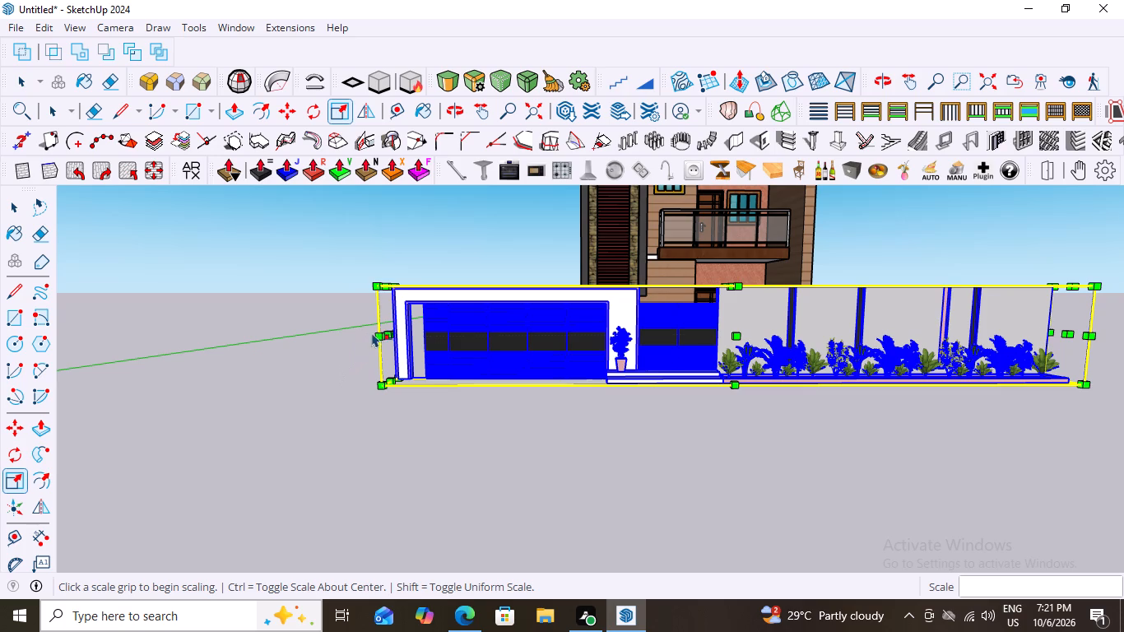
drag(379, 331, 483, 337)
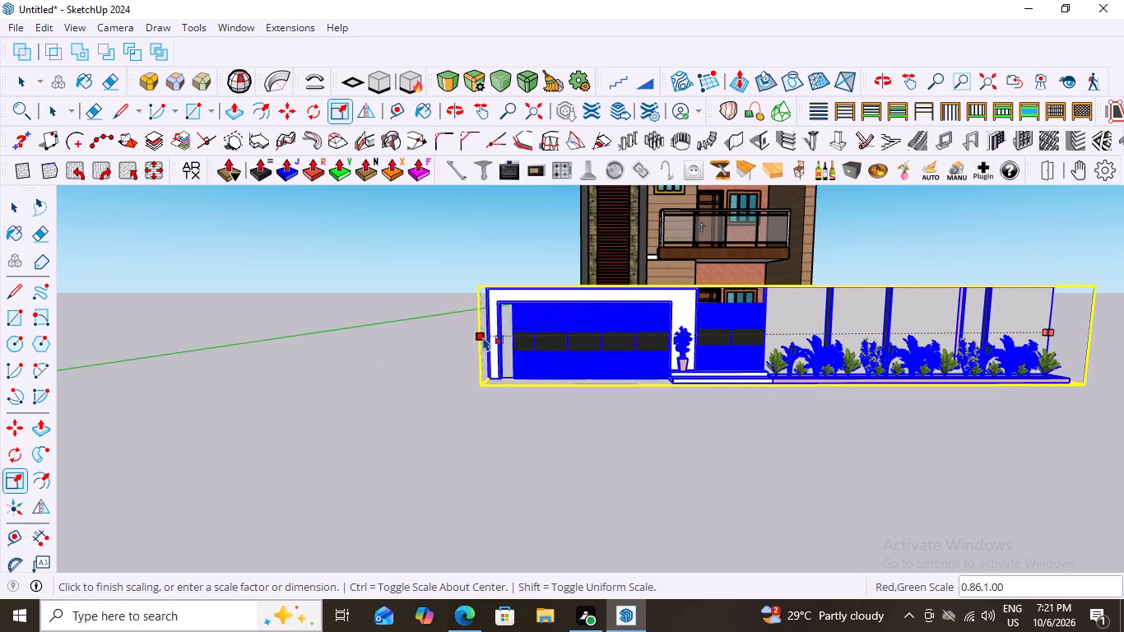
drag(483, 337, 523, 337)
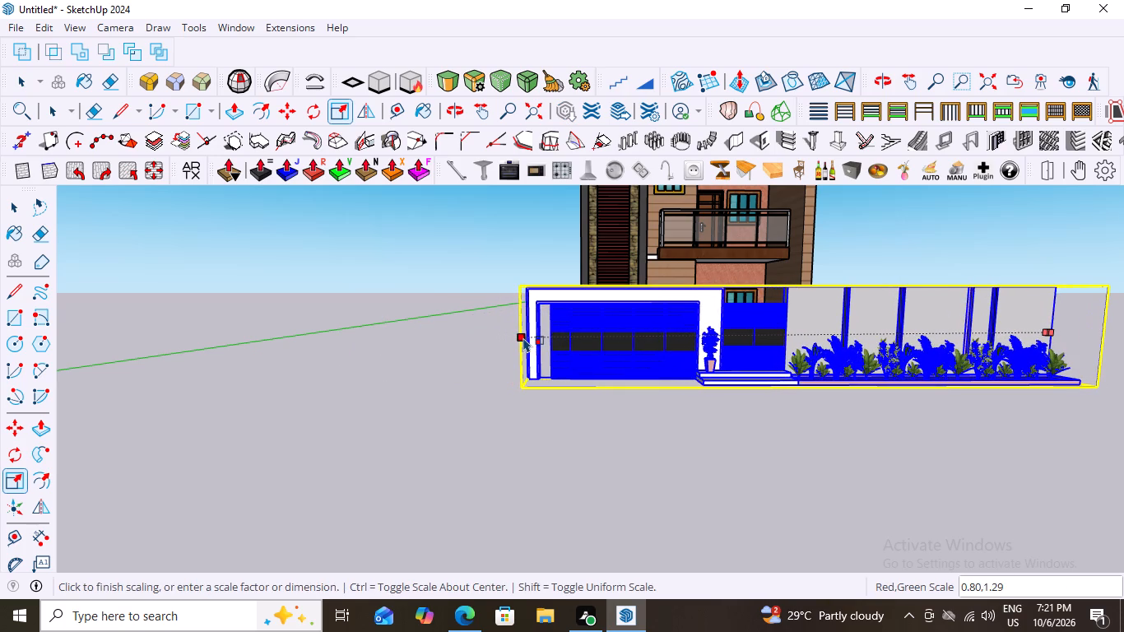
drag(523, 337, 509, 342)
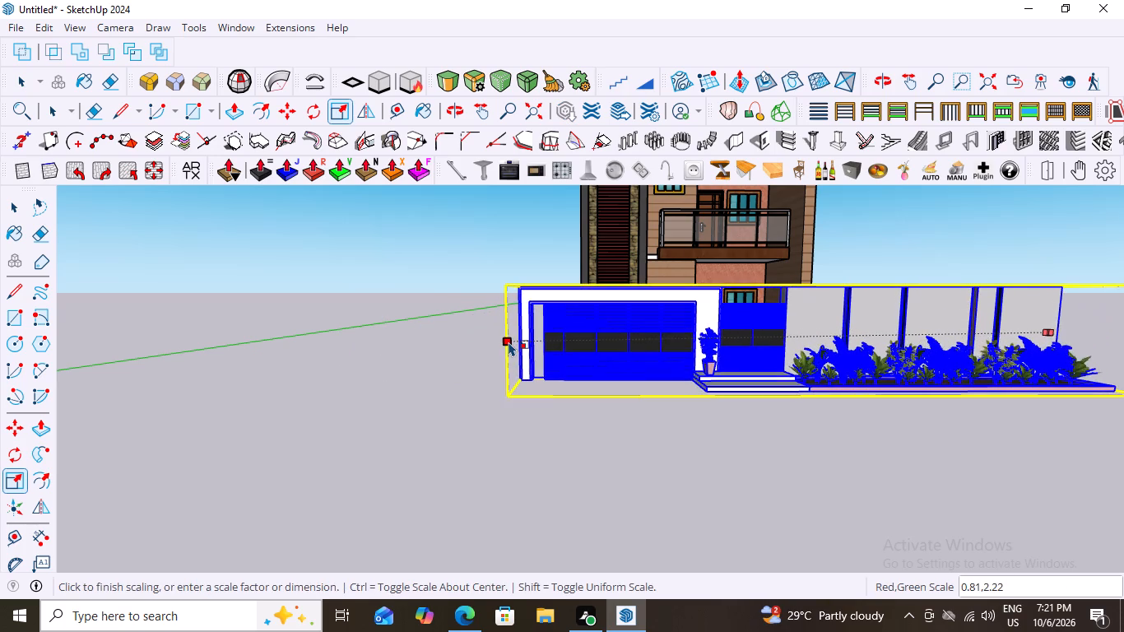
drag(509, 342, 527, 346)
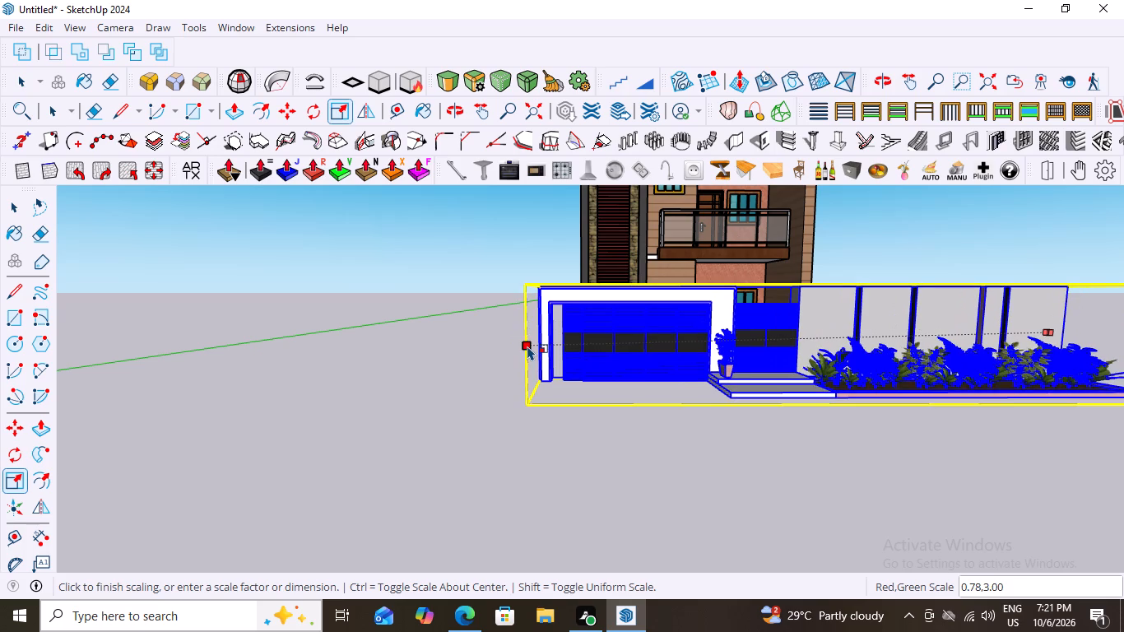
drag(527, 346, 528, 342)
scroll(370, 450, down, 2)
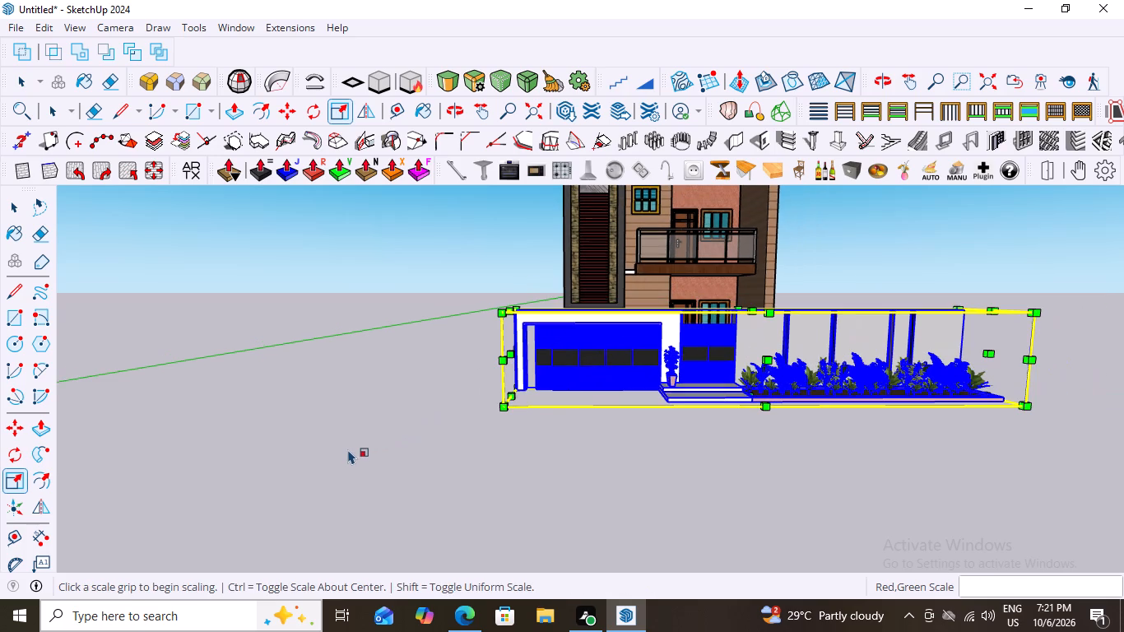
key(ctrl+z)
Scale the compound wall uniformly by a further factor of 0.91.
scroll(388, 426, down, 3)
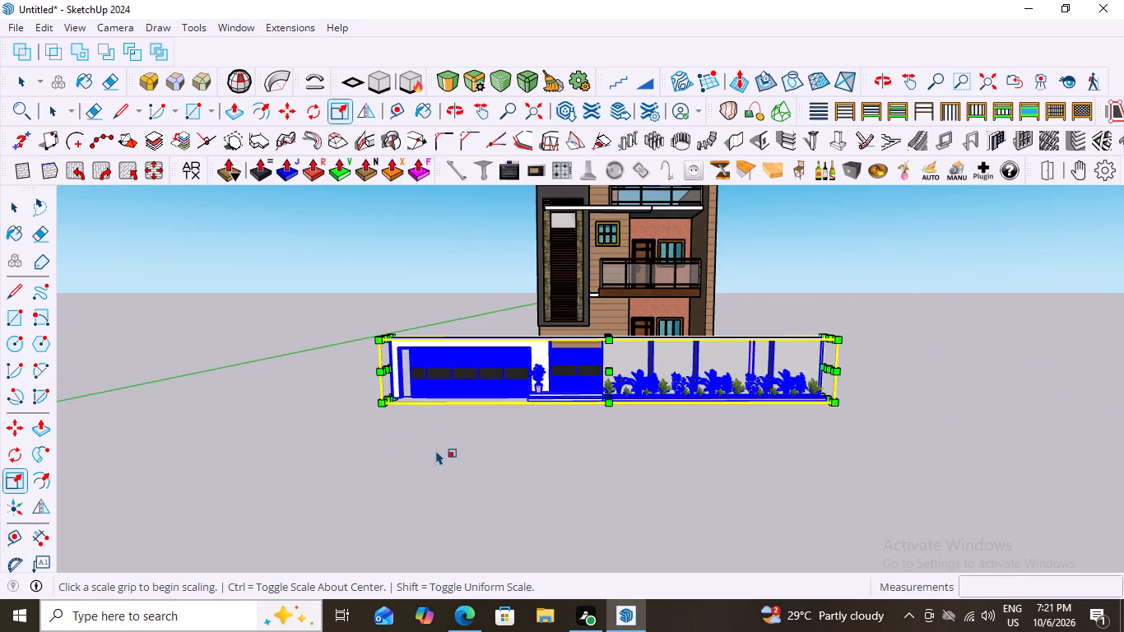
middle_drag(437, 450, 726, 488)
scroll(900, 402, up, 2)
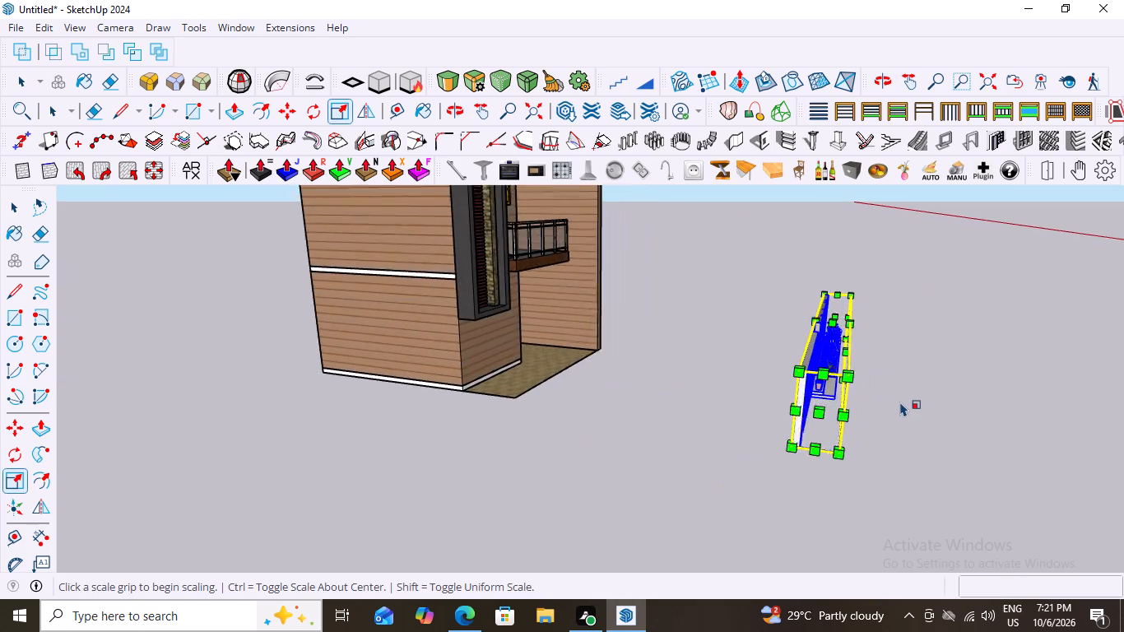
scroll(900, 402, up, 4)
drag(831, 369, 834, 356)
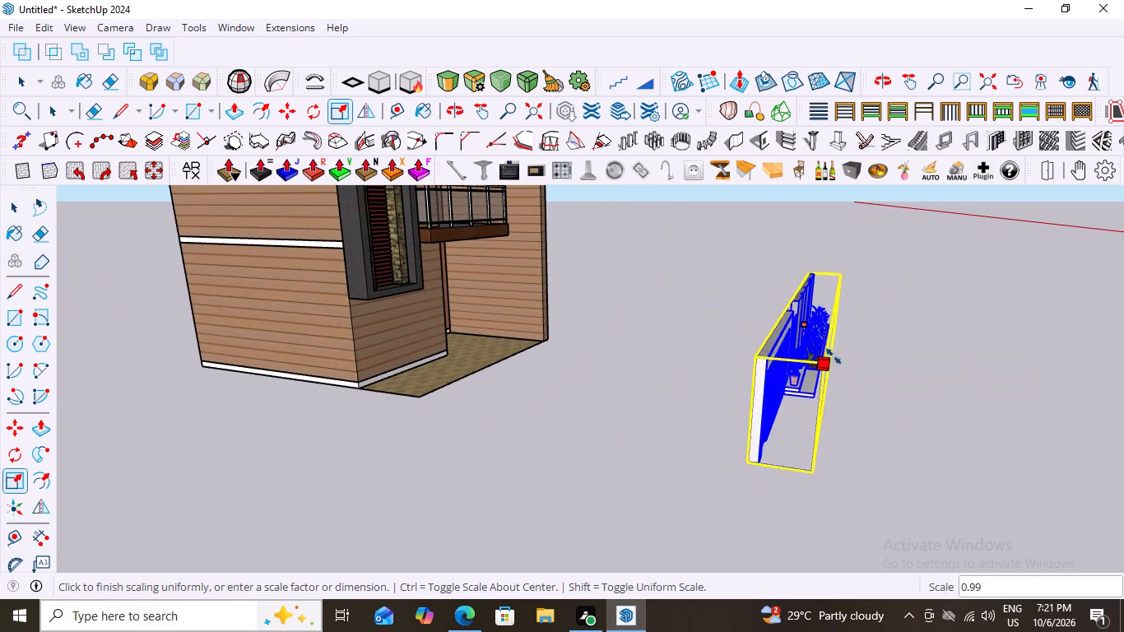
drag(834, 356, 838, 342)
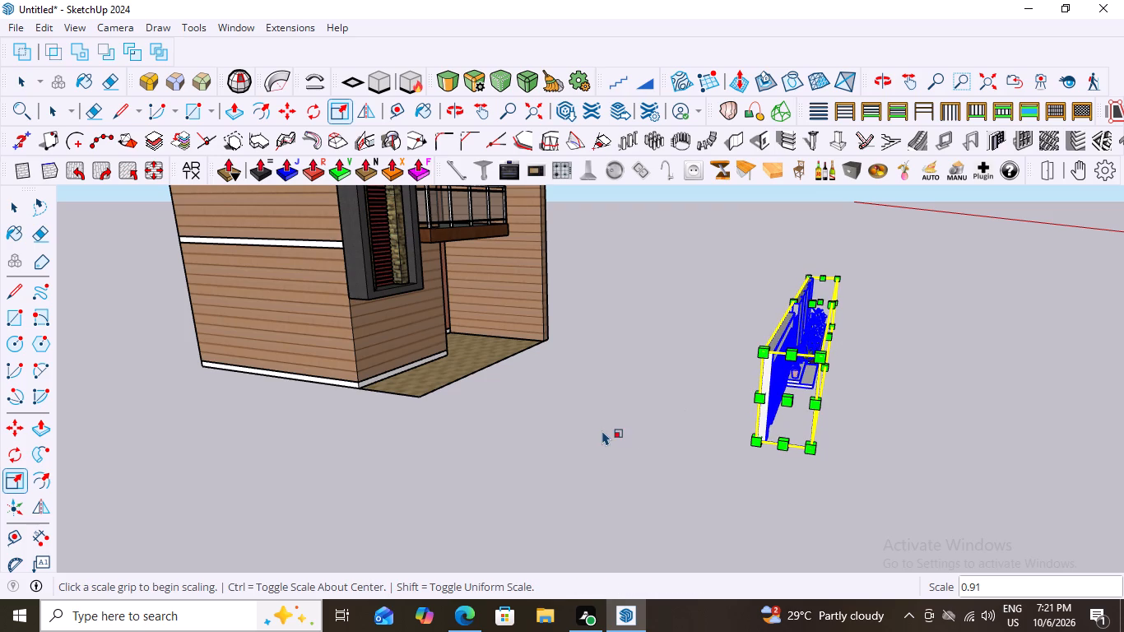
key(space)
Move the compound wall by its gate-end bottom corner into line with the porch floor's front corner along the green axis.
scroll(442, 444, down, 8)
scroll(734, 444, down, 2)
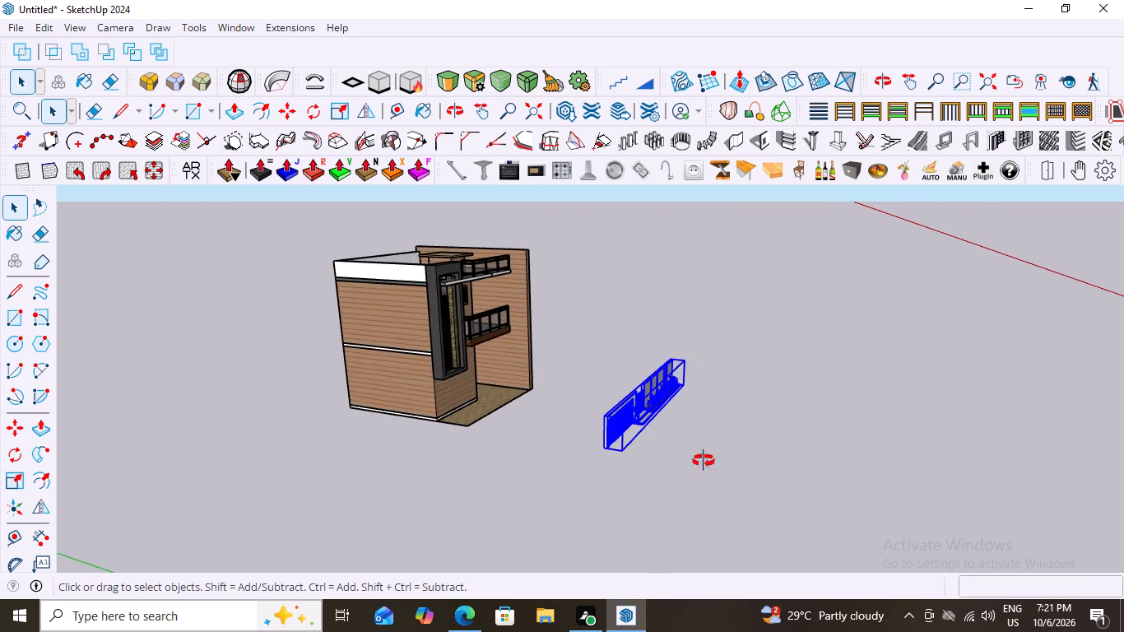
middle_drag(710, 458, 402, 495)
click(765, 365)
middle_drag(504, 466, 574, 360)
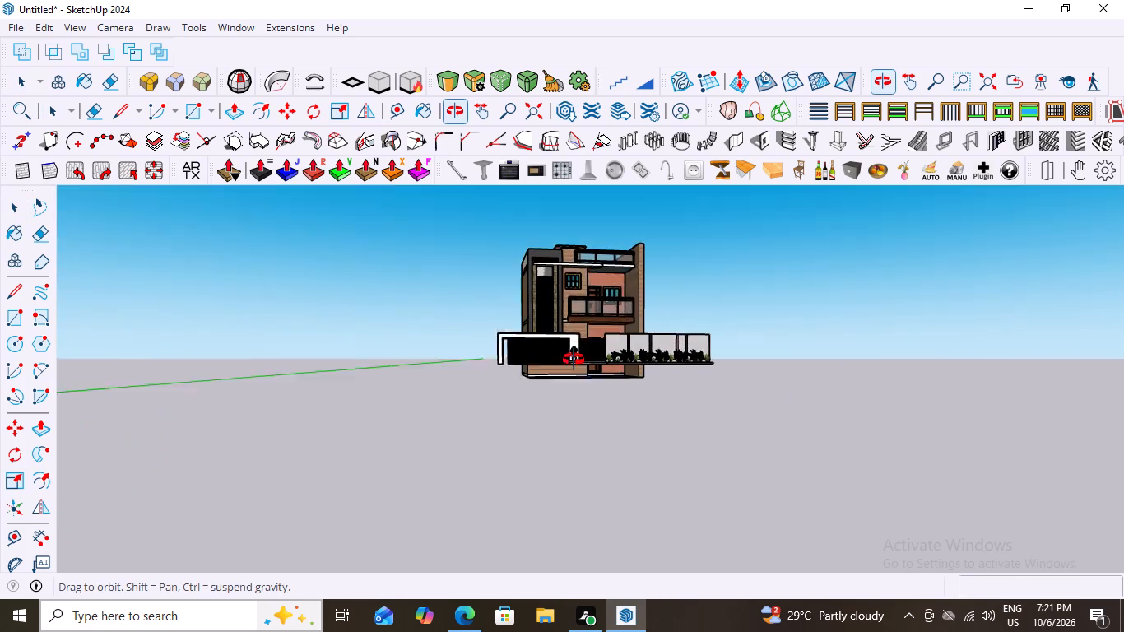
middle_drag(574, 360, 550, 393)
scroll(574, 374, up, 8)
click(547, 378)
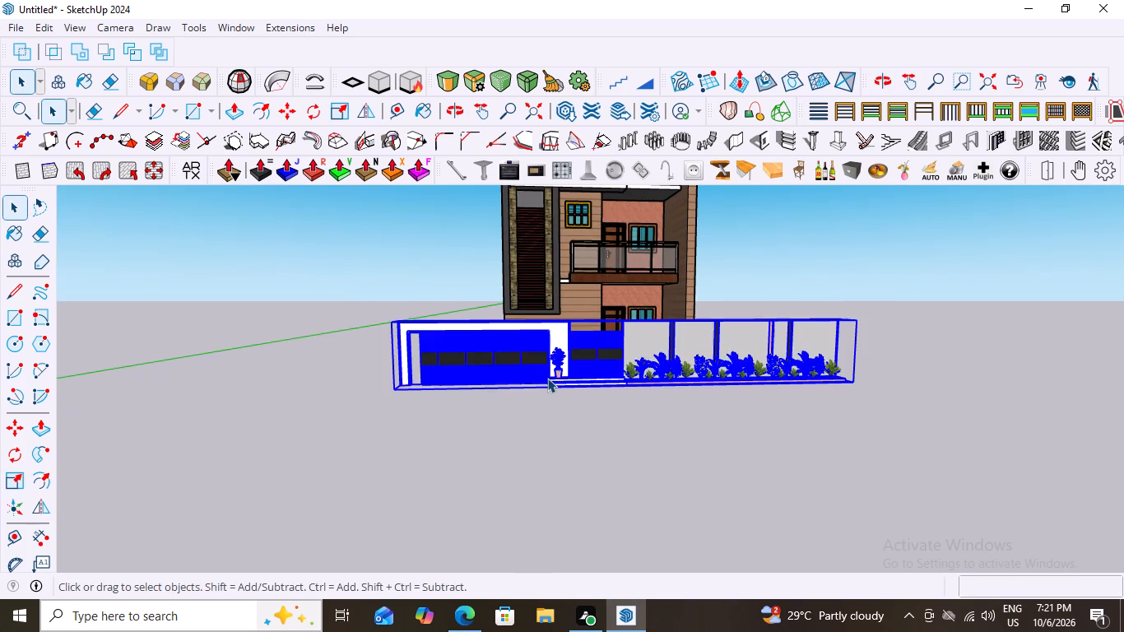
key(m)
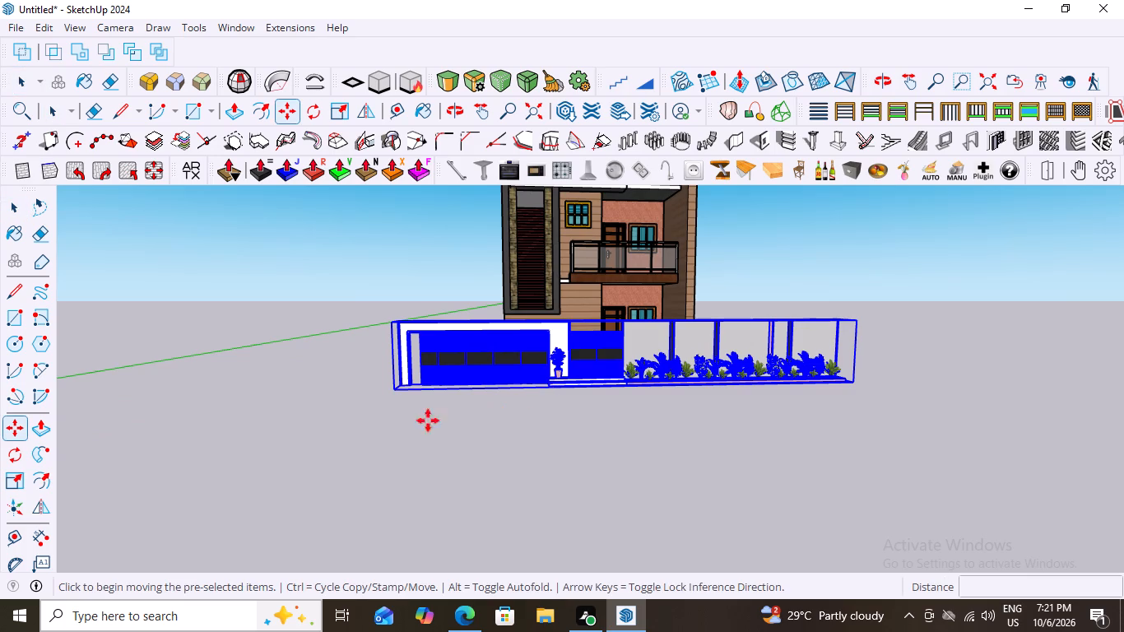
scroll(401, 408, up, 7)
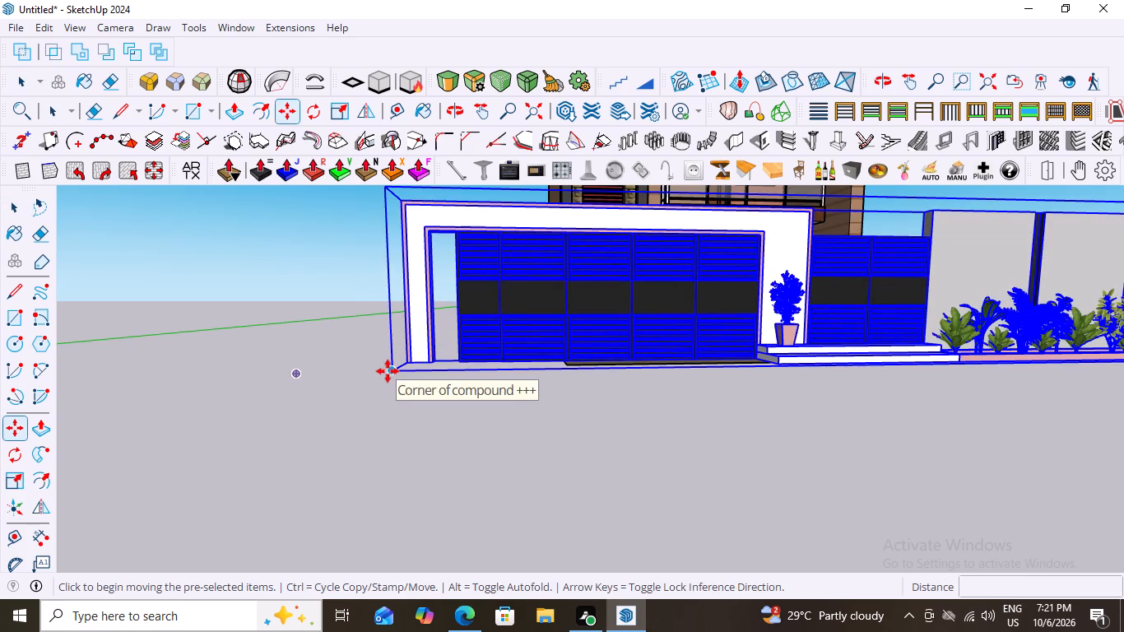
drag(388, 371, 395, 360)
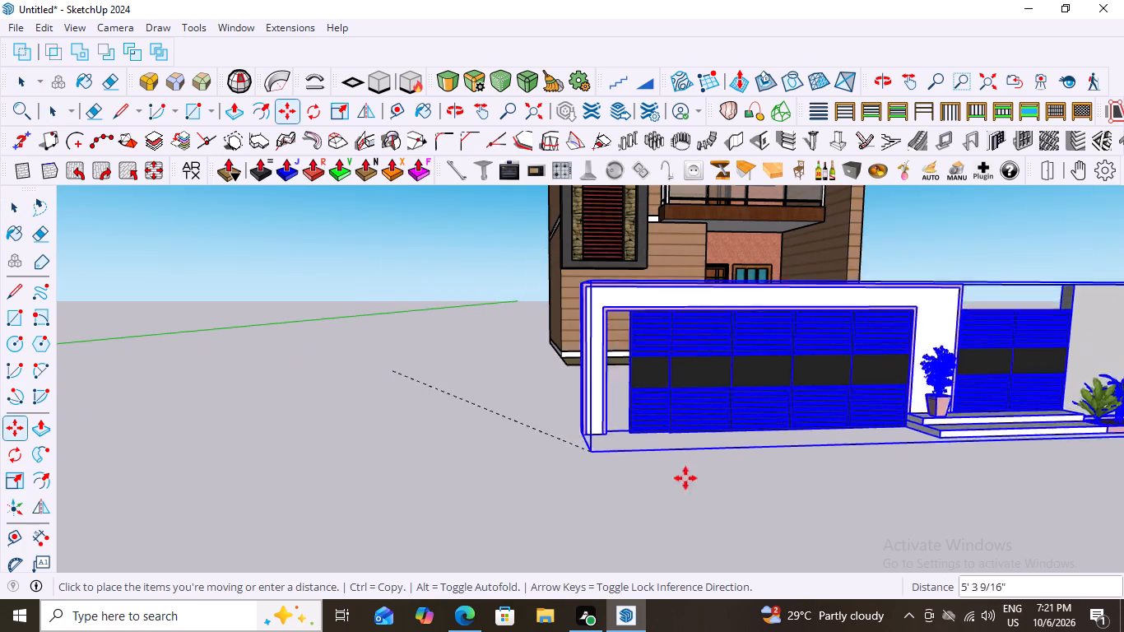
scroll(952, 534, down, 3)
middle_drag(604, 490, 1085, 553)
scroll(769, 405, up, 13)
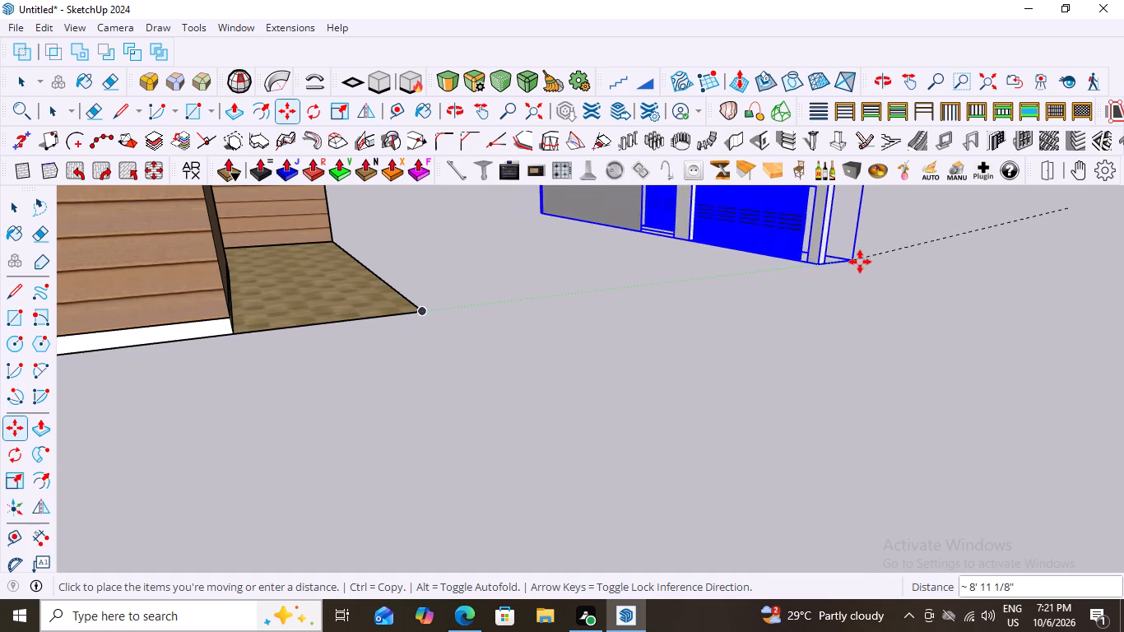
click(885, 257)
Move the compound wall about 13' 1" along the green axis, closer to the front of the house.
scroll(611, 458, down, 12)
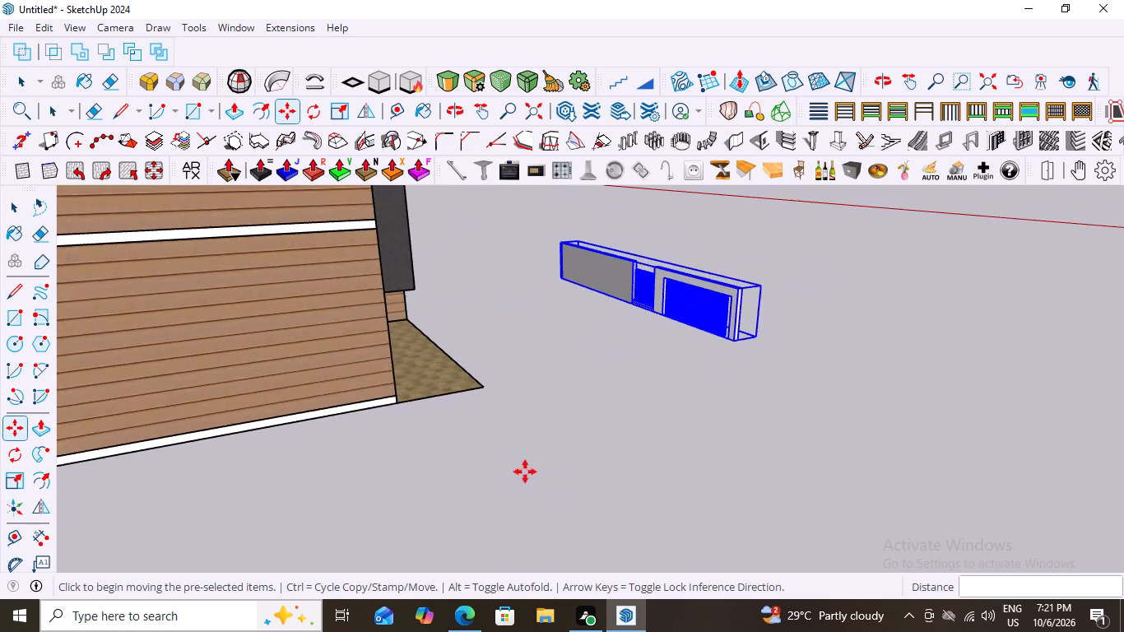
scroll(525, 472, down, 4)
middle_drag(689, 474, 651, 498)
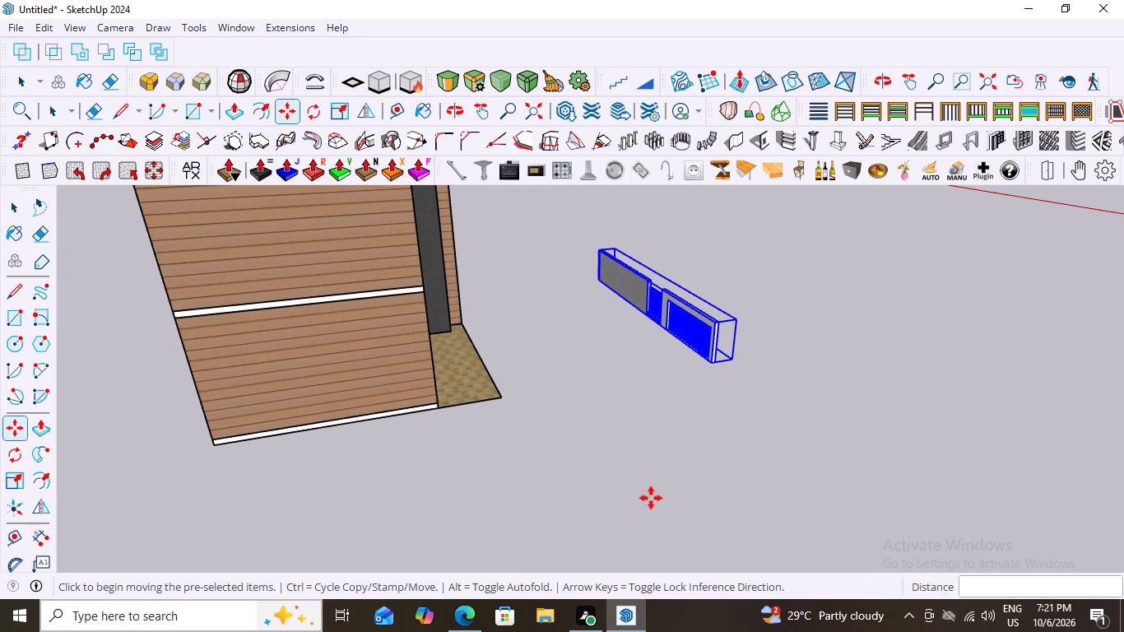
scroll(606, 467, down, 8)
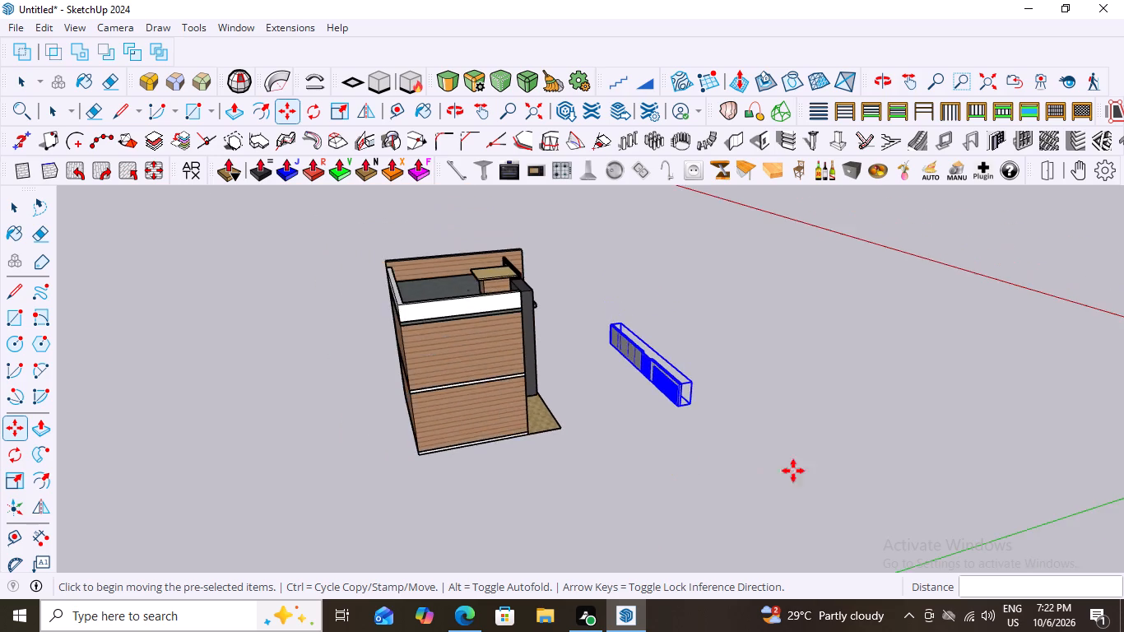
middle_drag(870, 471, 365, 371)
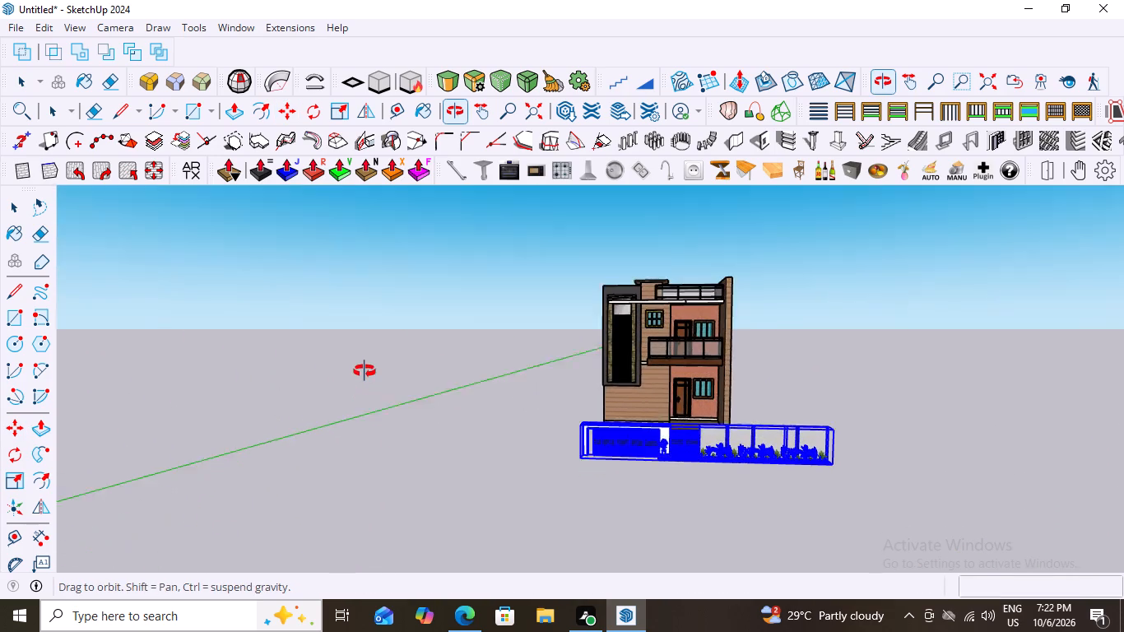
middle_drag(365, 371, 360, 389)
scroll(804, 618, up, 2)
scroll(662, 523, up, 4)
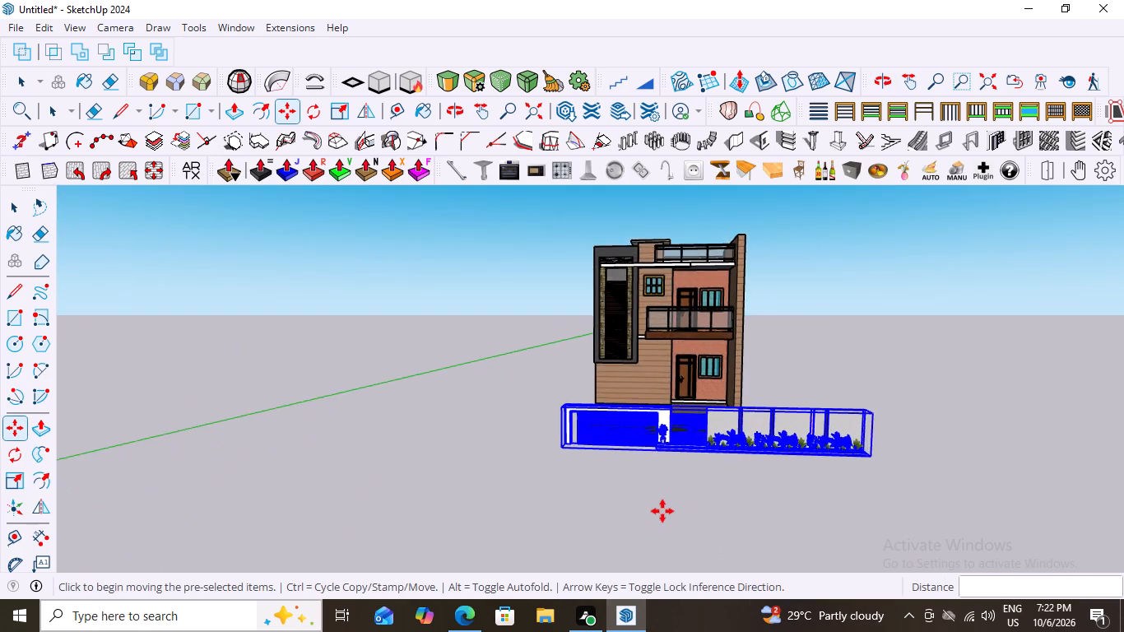
scroll(662, 511, up, 3)
middle_drag(688, 517, 832, 618)
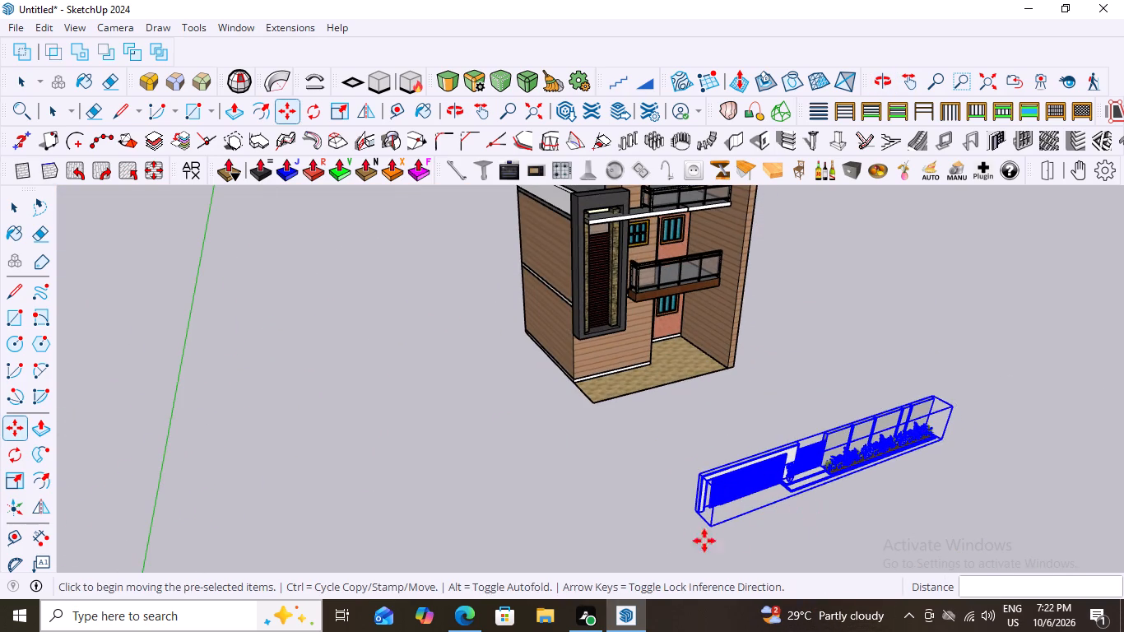
scroll(675, 546, up, 8)
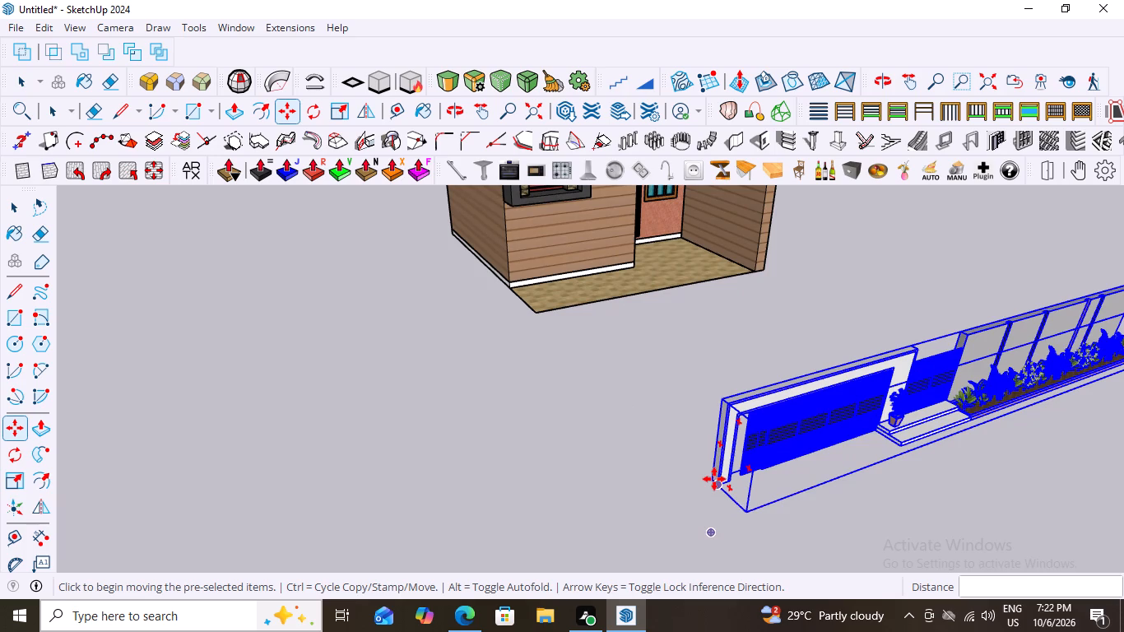
click(714, 479)
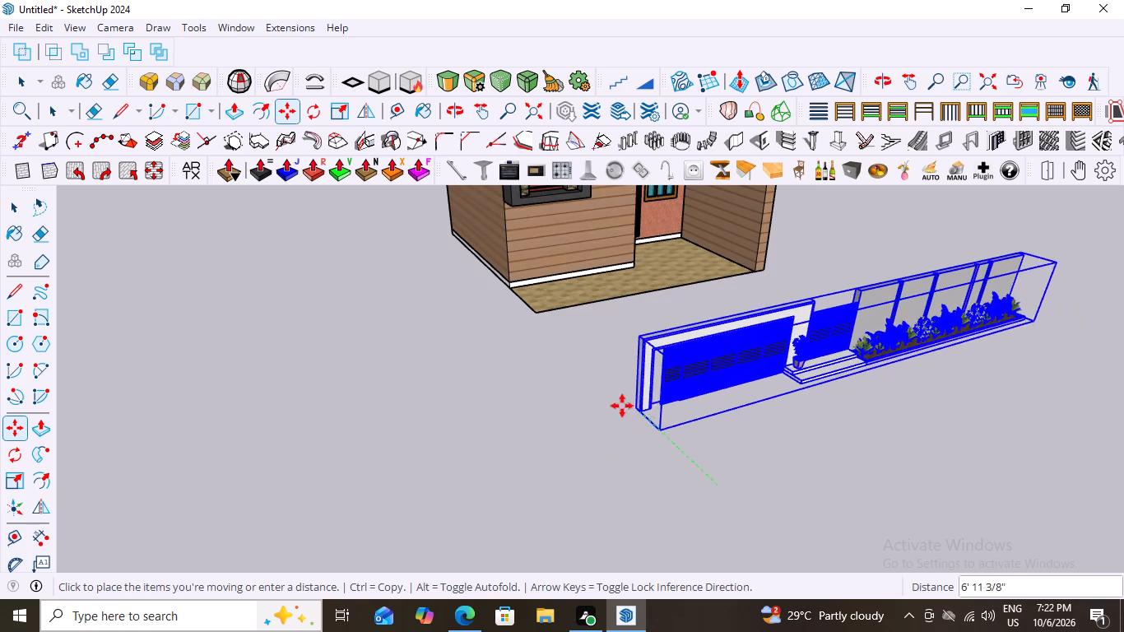
click(588, 365)
scroll(429, 462, down, 10)
key(space)
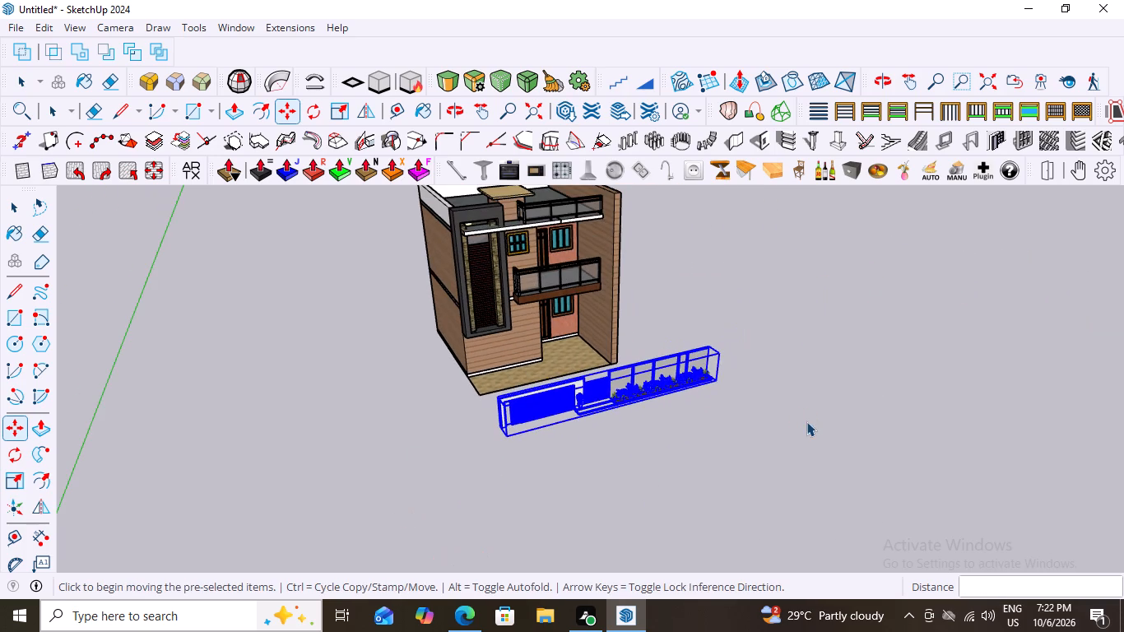
click(806, 421)
Move the compound wall 4' 9 5/8" along the red axis towards its gate end to centre it on the house front.
middle_drag(662, 512, 581, 440)
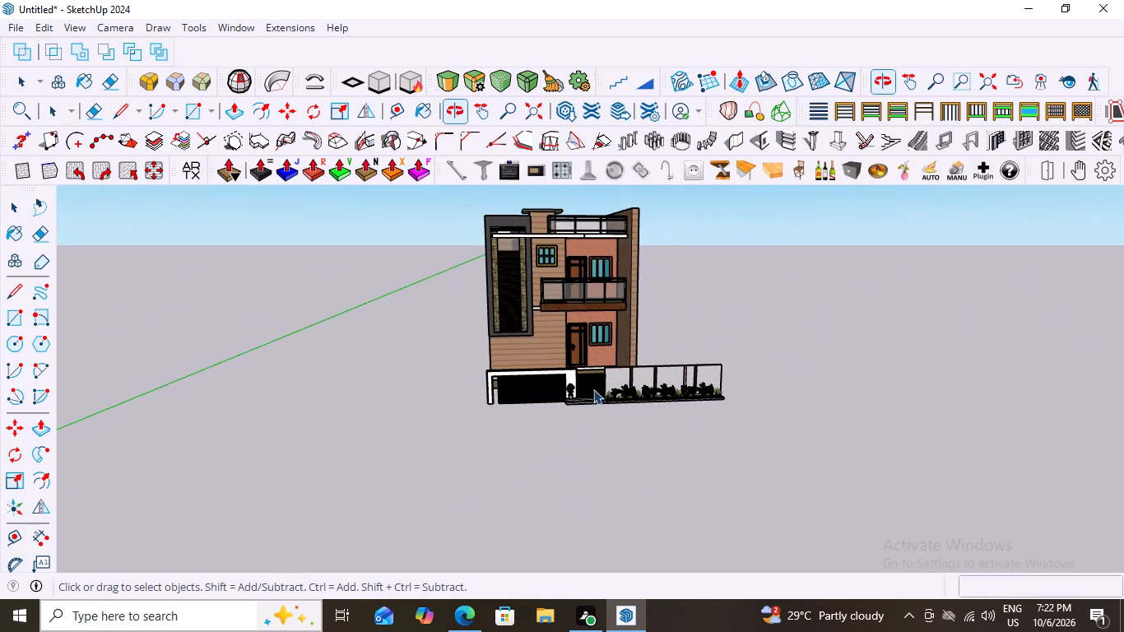
scroll(564, 388, up, 5)
scroll(494, 442, down, 3)
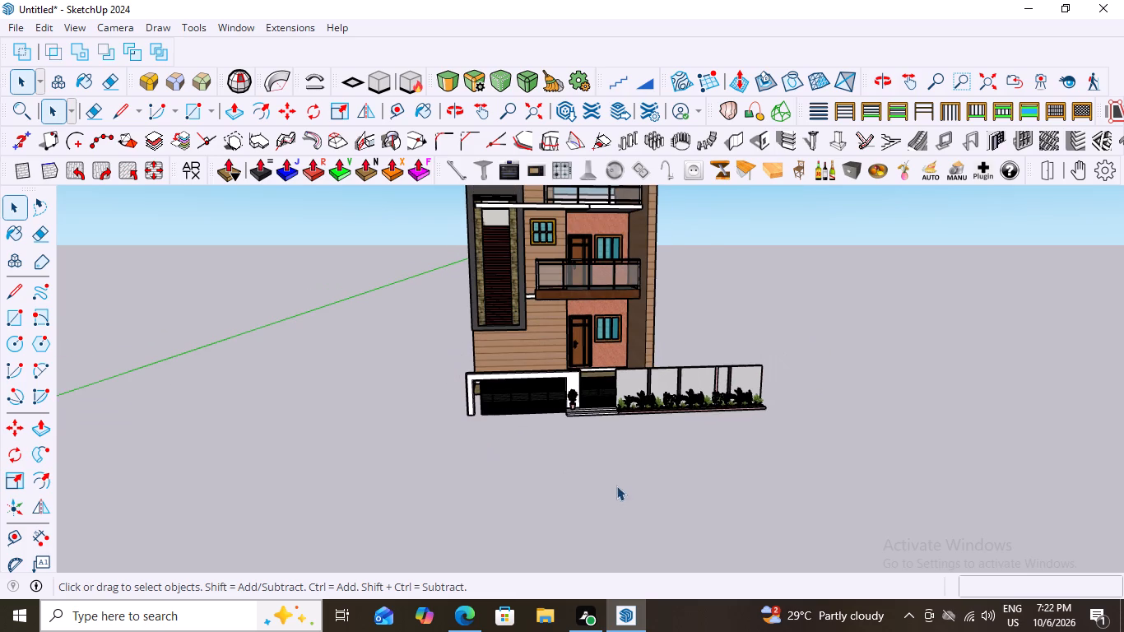
click(644, 378)
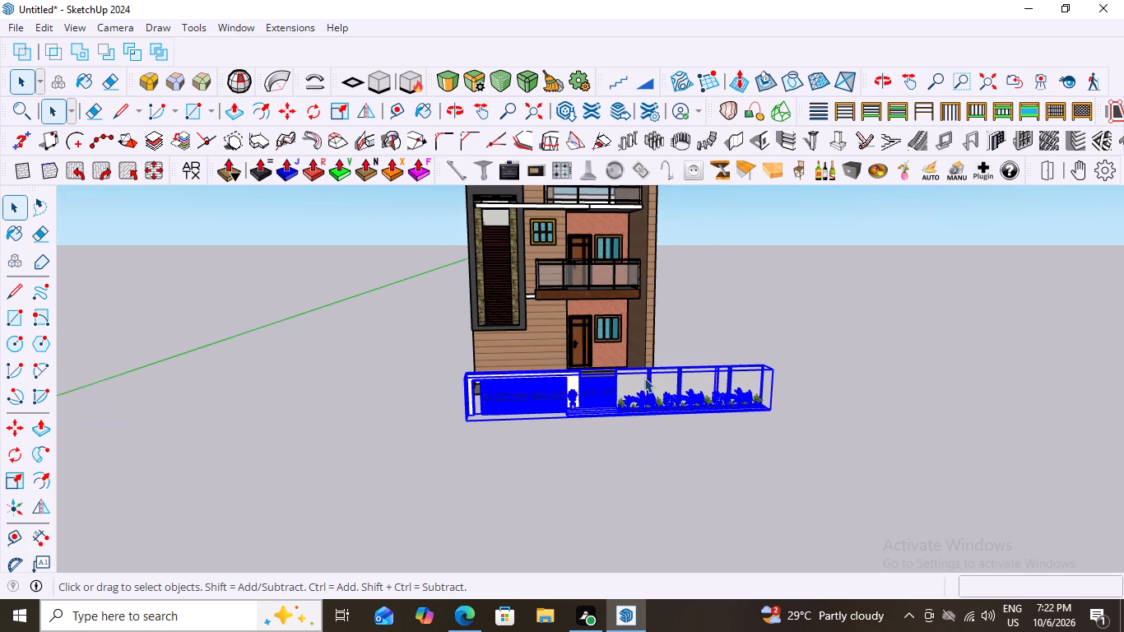
key(m)
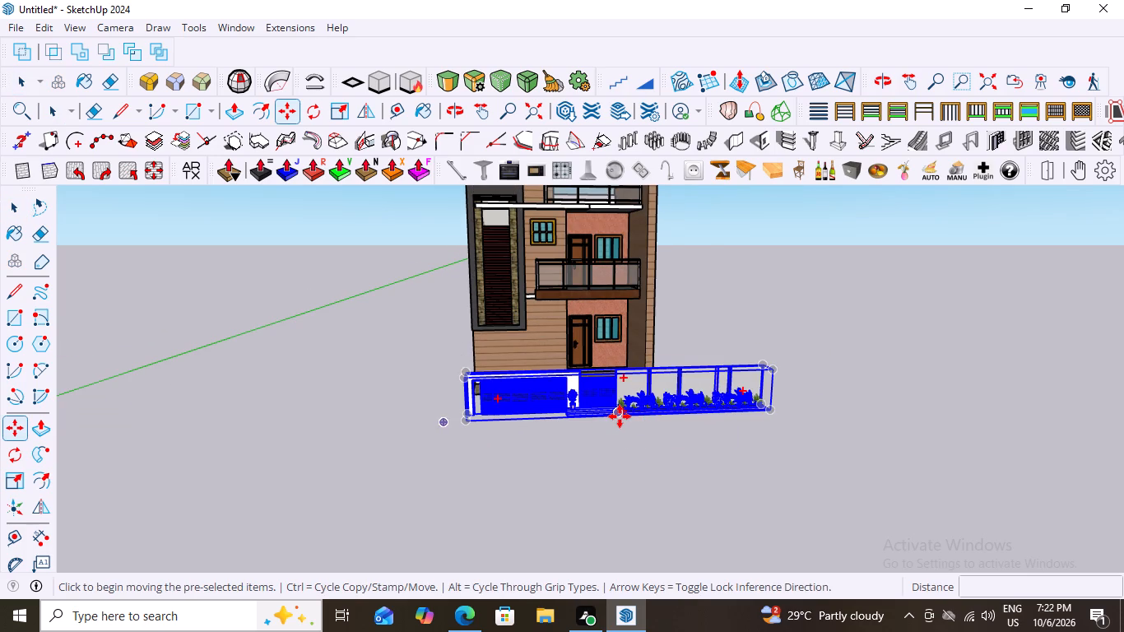
click(620, 416)
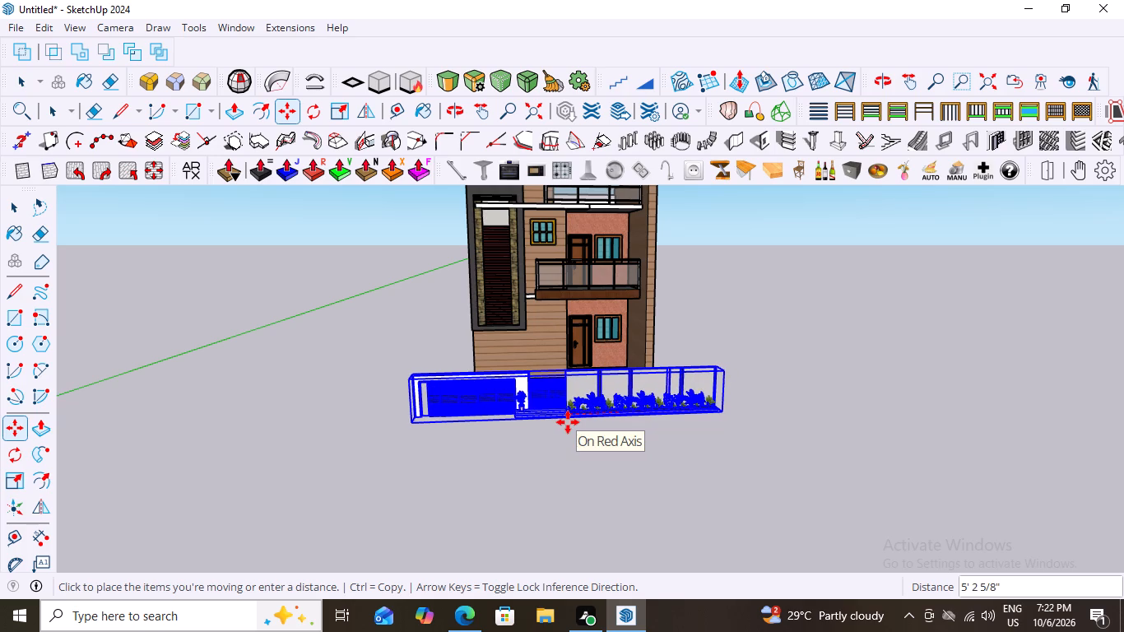
click(572, 422)
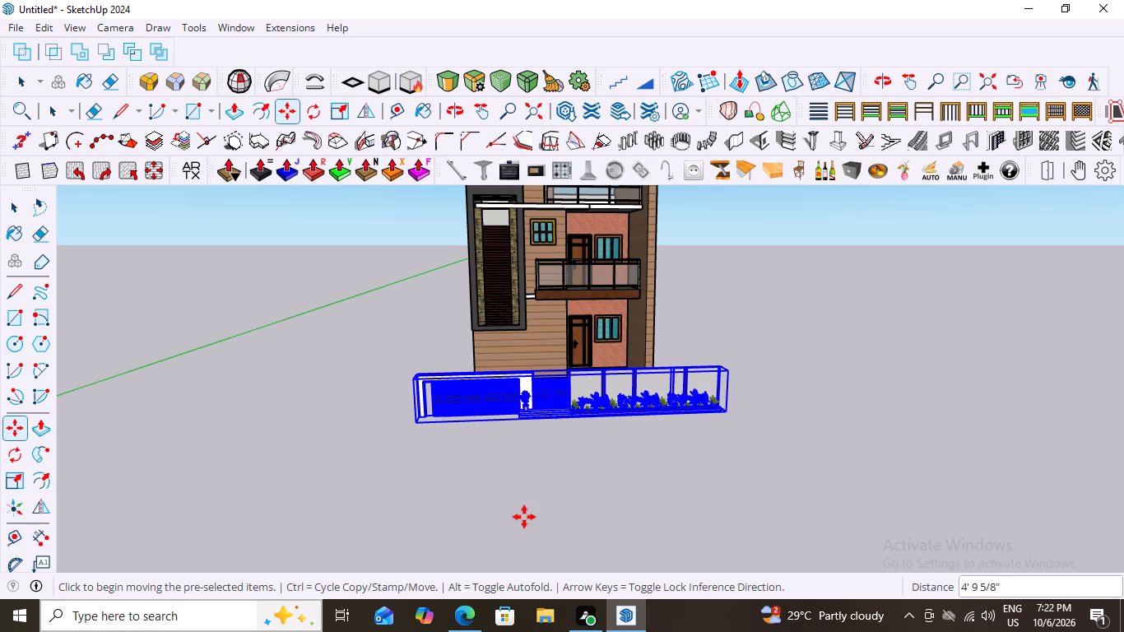
scroll(523, 520, down, 5)
key(space)
click(732, 455)
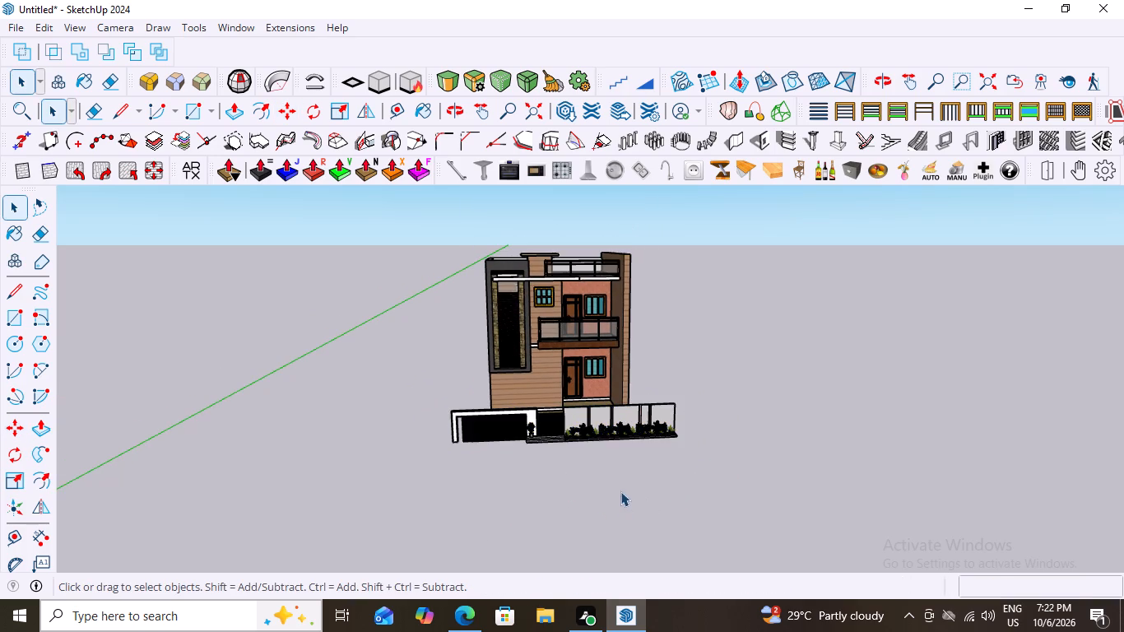
Examine the compound wall's placement and length against the house front from above, below and eye level.
scroll(575, 416, down, 2)
middle_drag(530, 437, 525, 286)
middle_drag(523, 342, 523, 581)
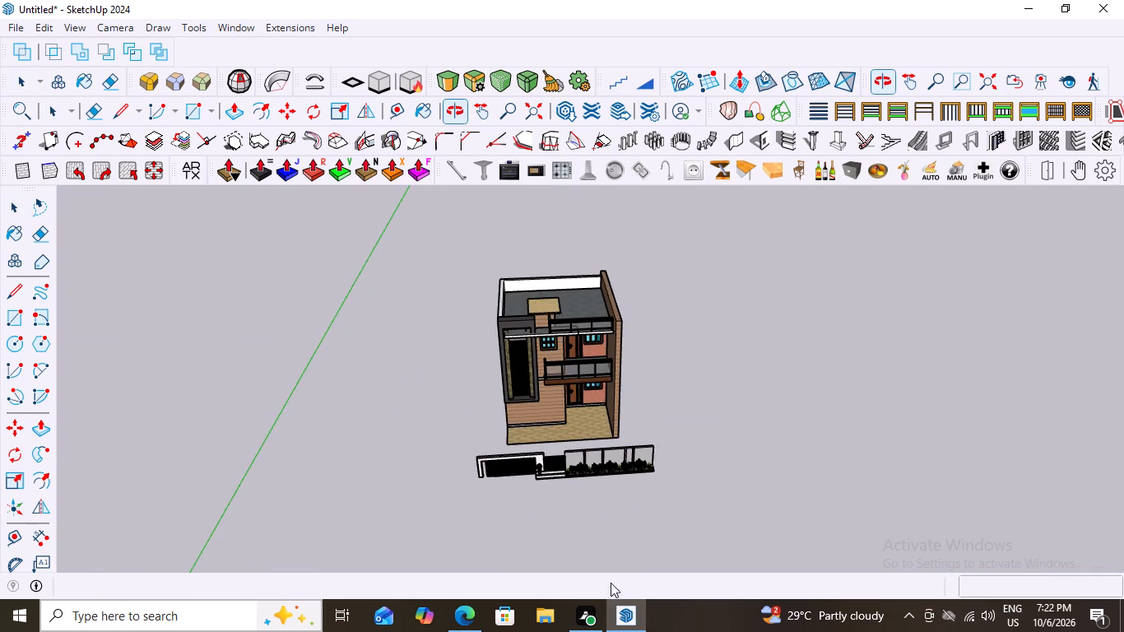
scroll(597, 471, up, 3)
middle_click(578, 547)
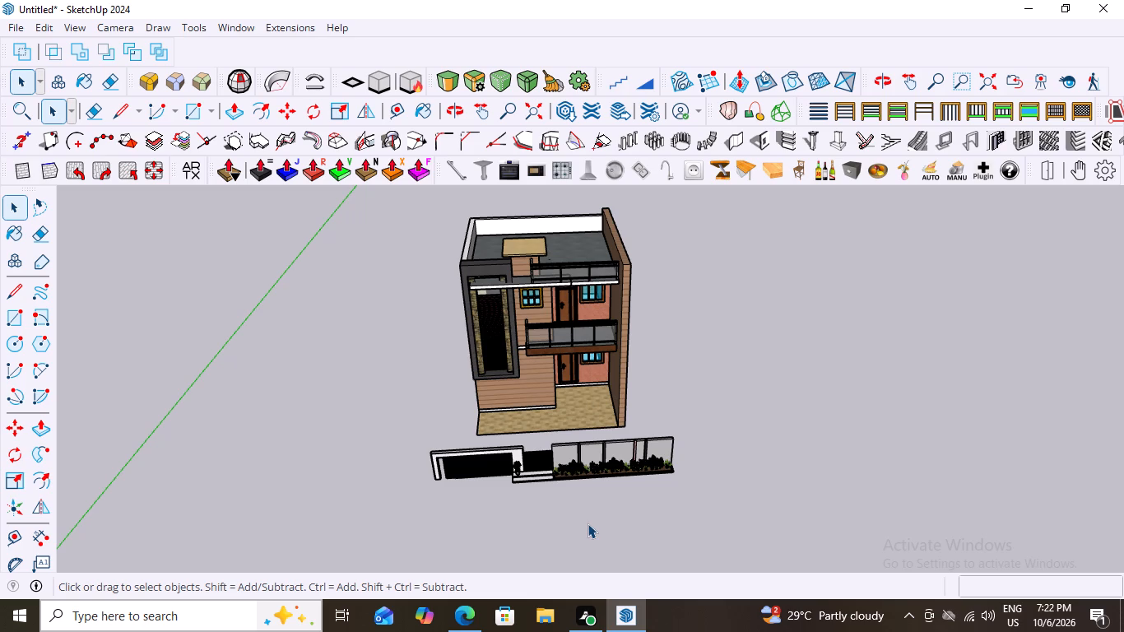
scroll(624, 500, up, 6)
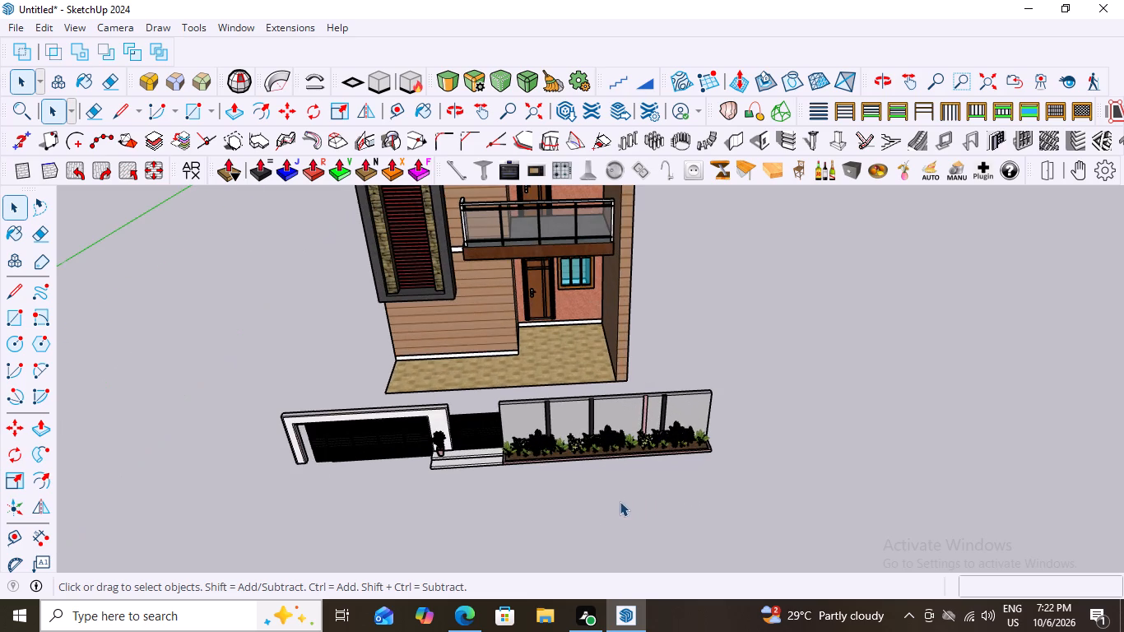
middle_drag(565, 496, 487, 358)
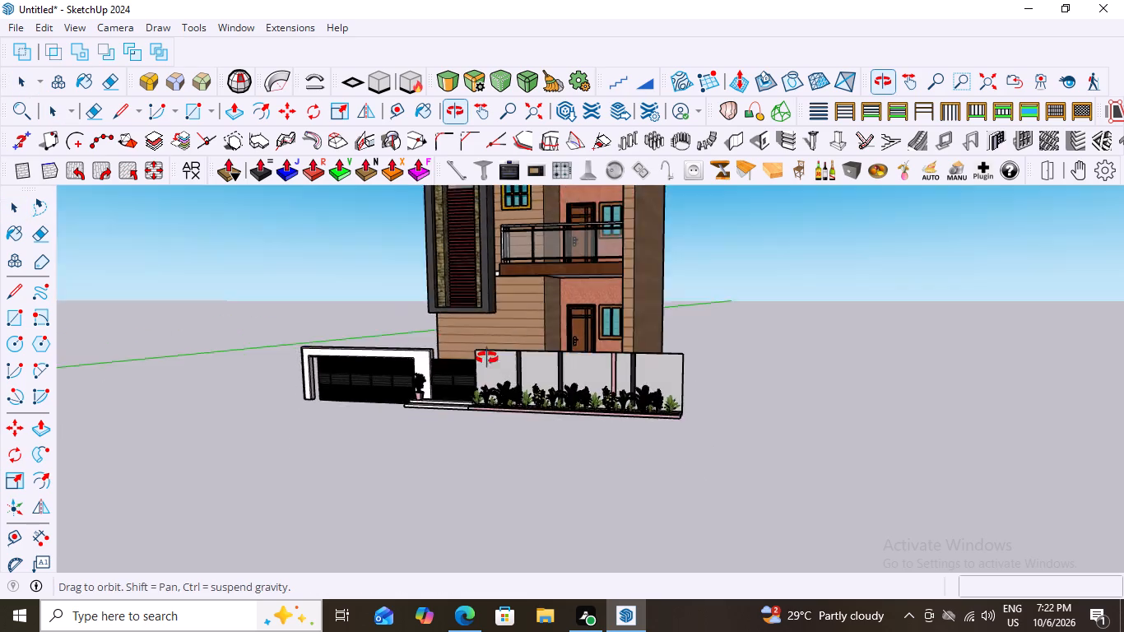
middle_drag(487, 358, 517, 335)
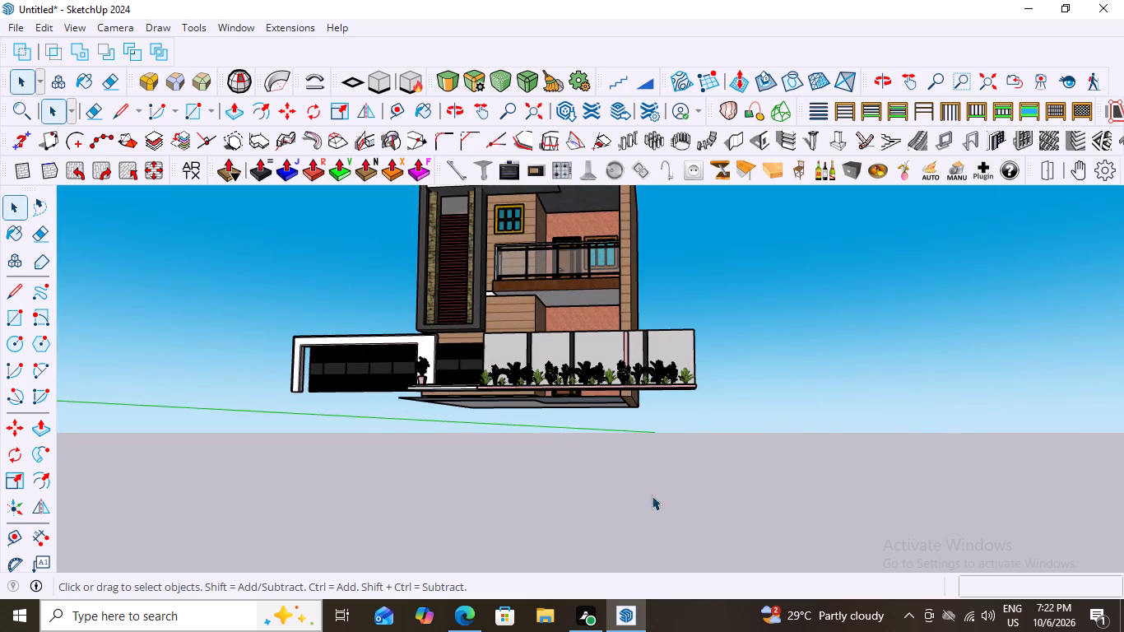
middle_drag(607, 455, 643, 618)
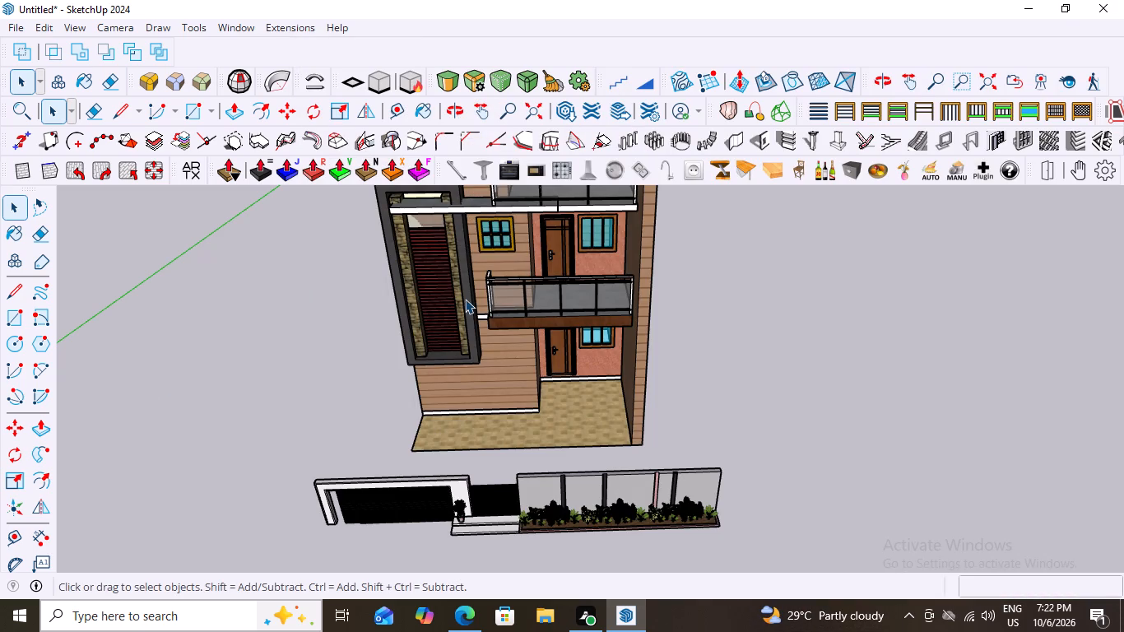
scroll(409, 340, down, 4)
middle_drag(454, 290, 485, 221)
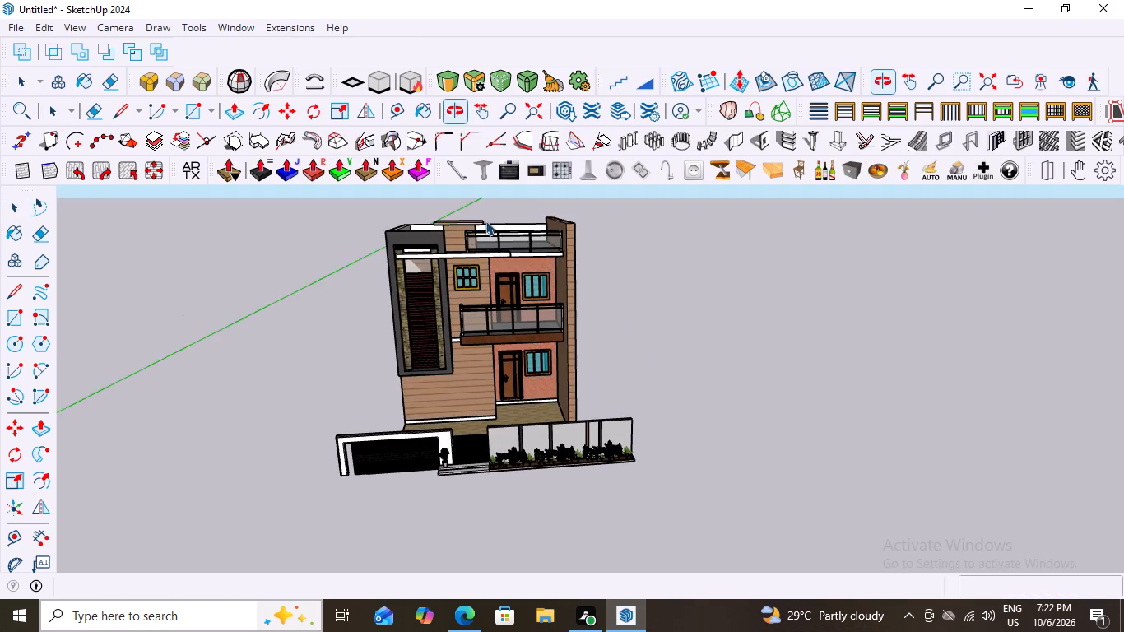
middle_drag(431, 402, 443, 345)
Scale the compound wall taller along the blue axis from its top centre grip, keeping its base in place.
scroll(449, 439, up, 3)
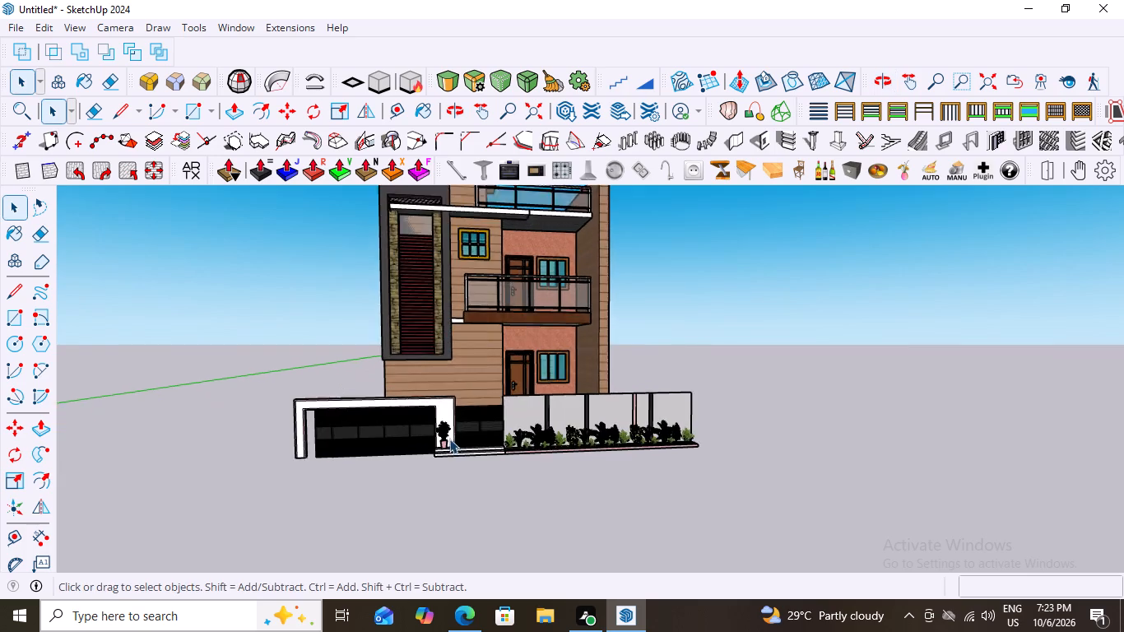
scroll(449, 439, up, 4)
click(441, 410)
scroll(429, 417, down, 5)
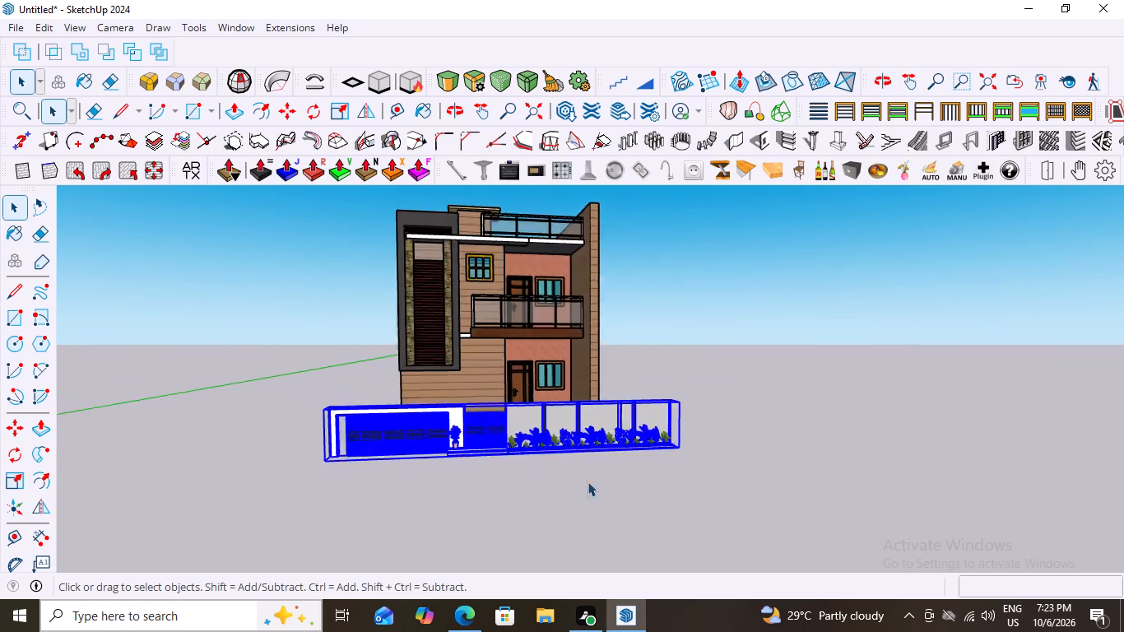
scroll(588, 481, down, 5)
middle_drag(653, 503, 621, 557)
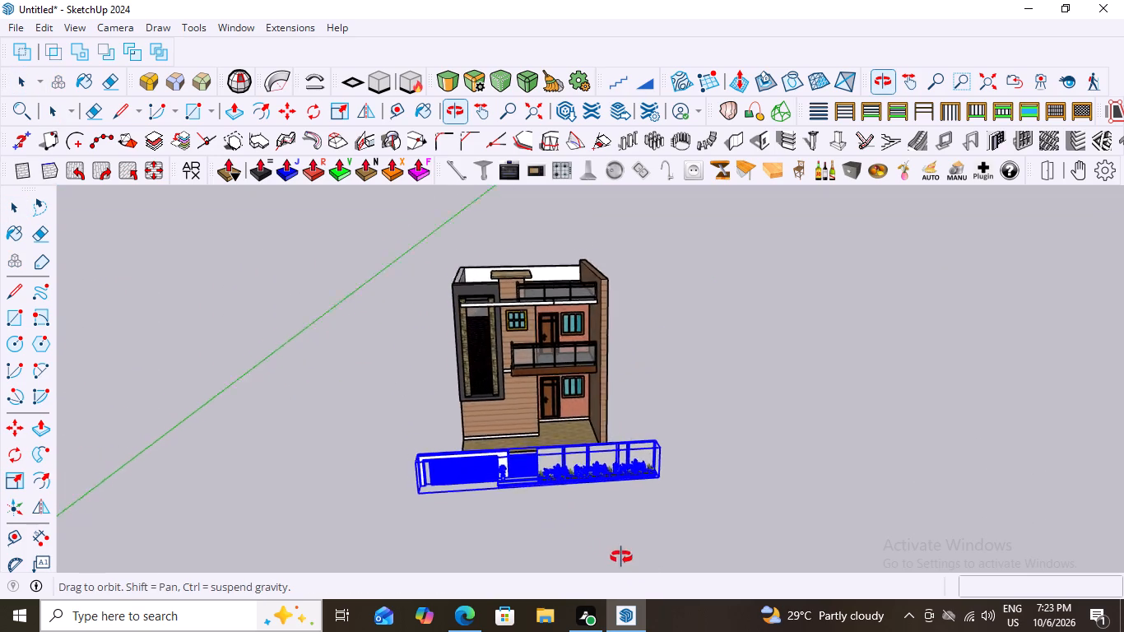
middle_drag(621, 557, 611, 551)
scroll(444, 498, up, 5)
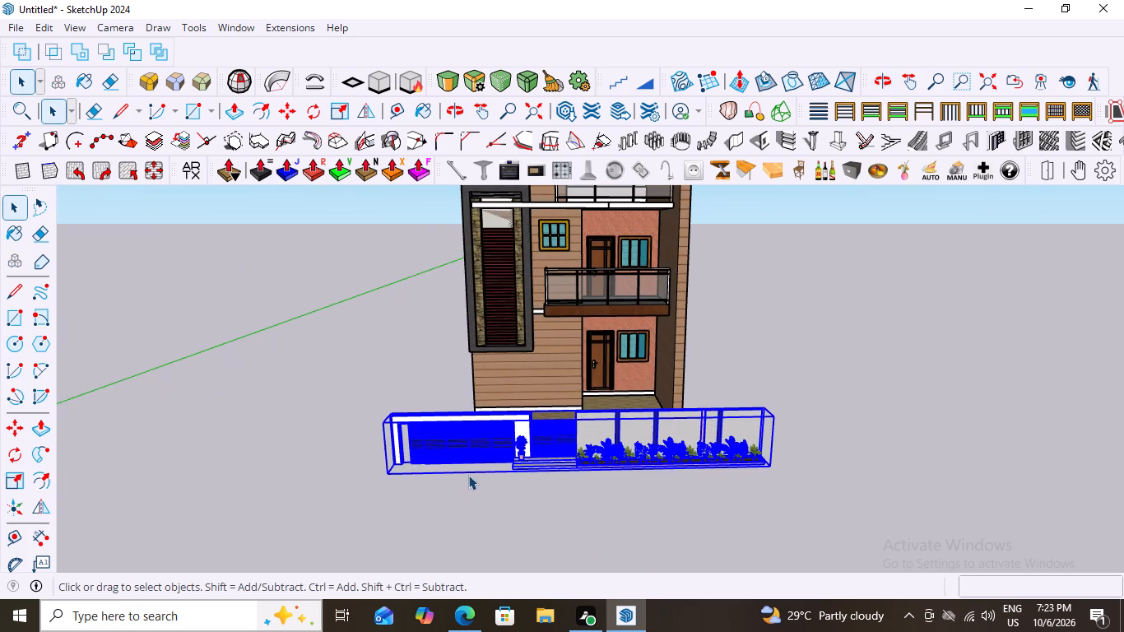
key(s)
middle_drag(564, 472, 645, 517)
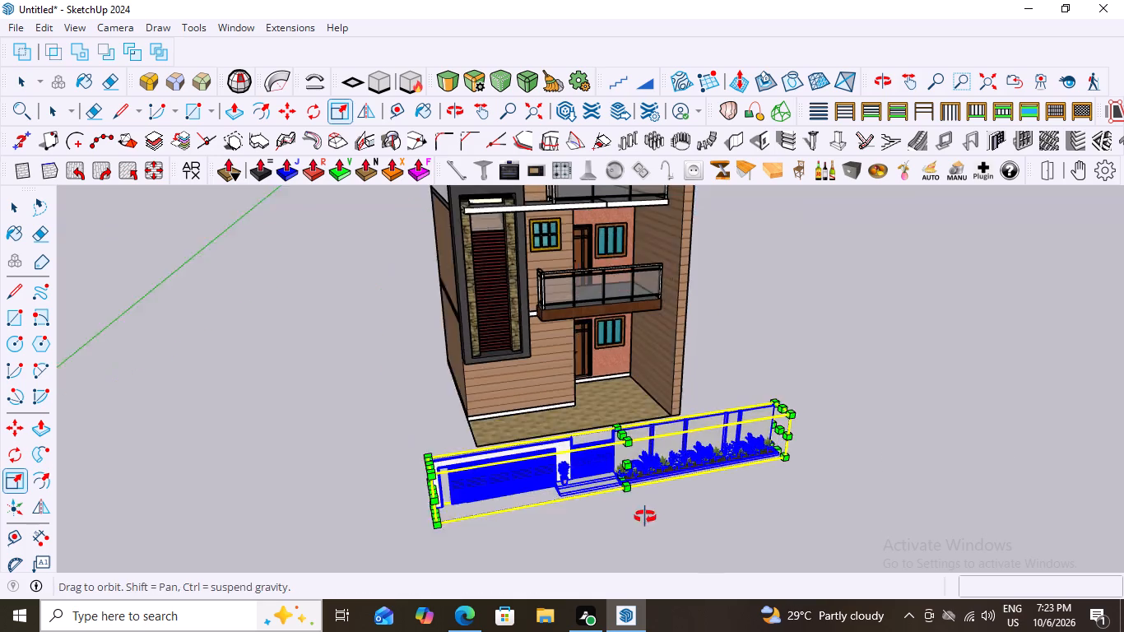
middle_drag(645, 517, 699, 528)
scroll(651, 427, up, 11)
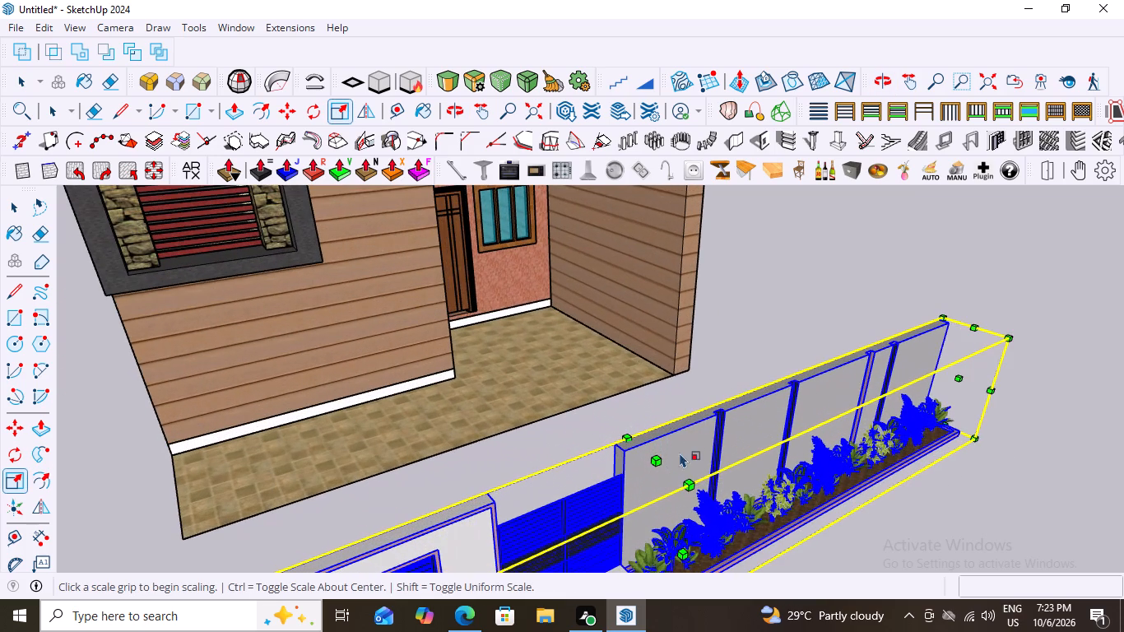
drag(653, 464, 643, 397)
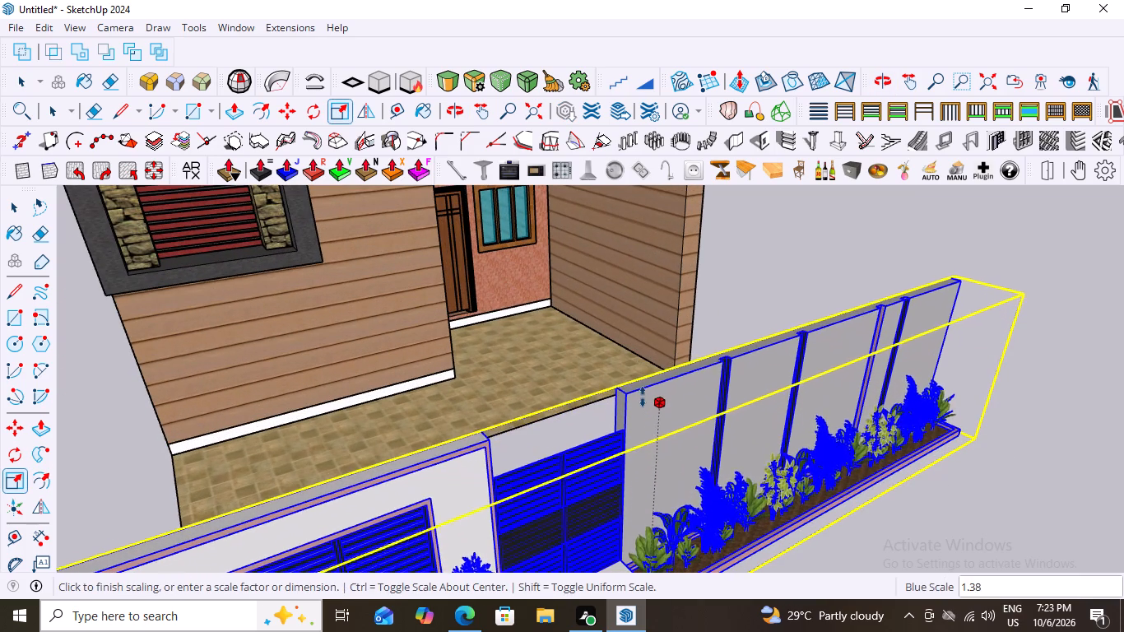
drag(643, 397, 639, 346)
scroll(373, 320, down, 11)
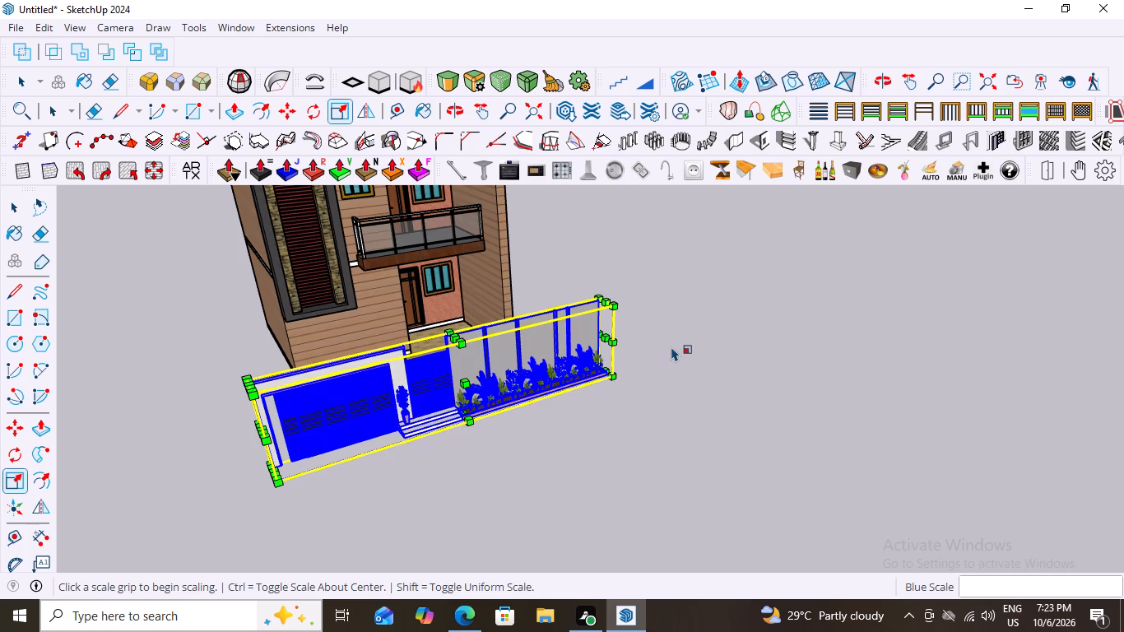
key(space)
click(690, 335)
Examine the compound wall's panels, plants and gate up close, and its height against the house front.
middle_drag(653, 430, 482, 370)
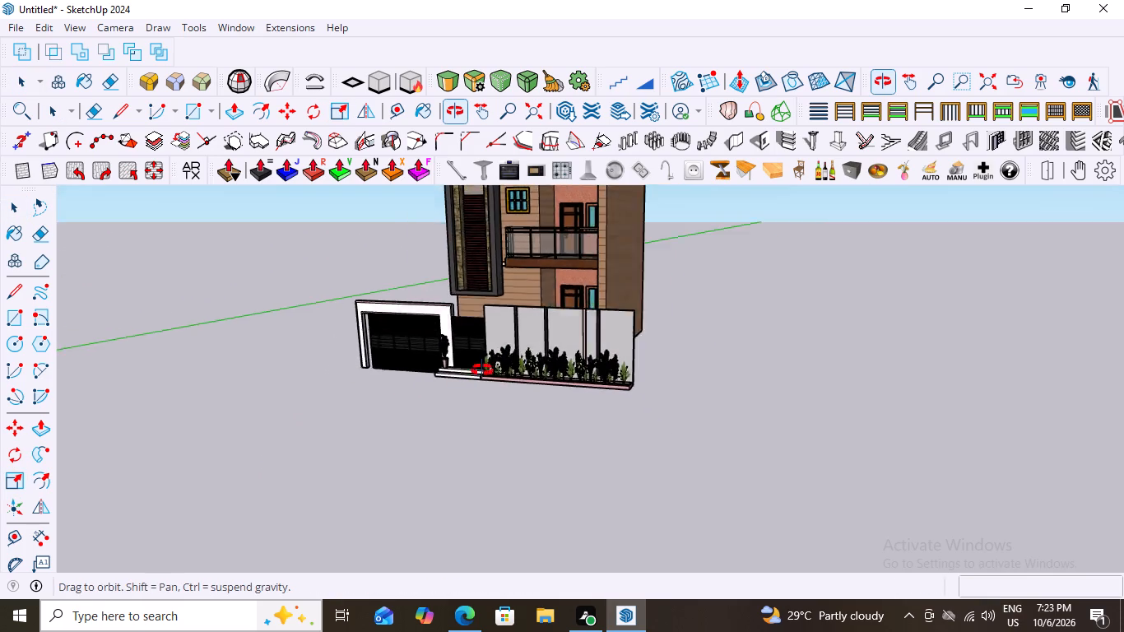
middle_drag(482, 370, 541, 346)
scroll(491, 355, up, 14)
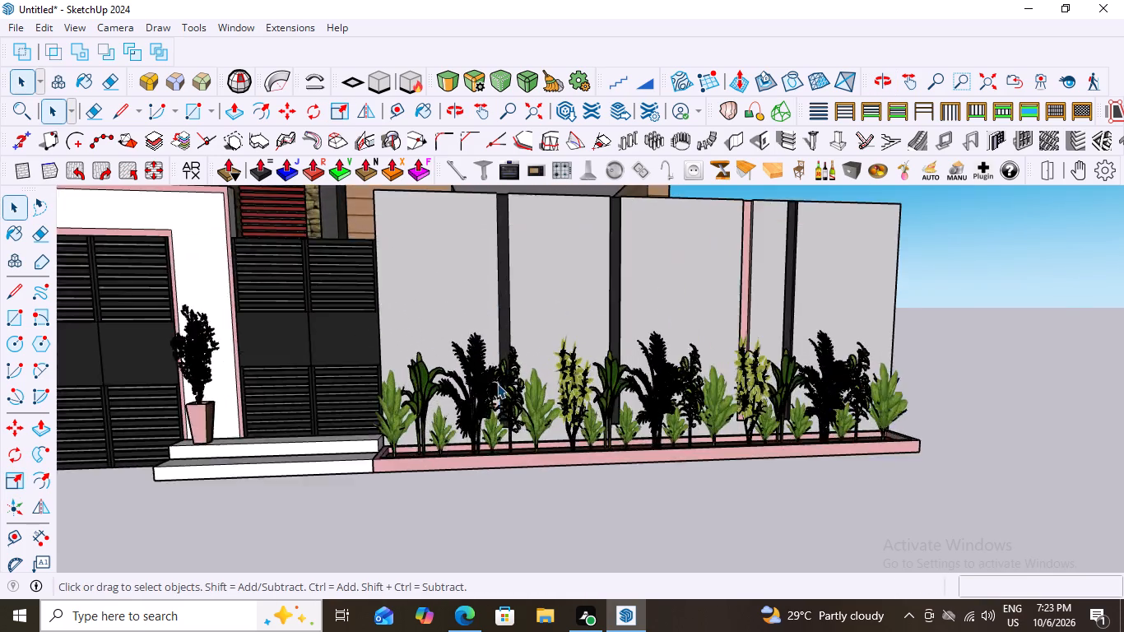
scroll(497, 383, up, 4)
scroll(498, 399, down, 18)
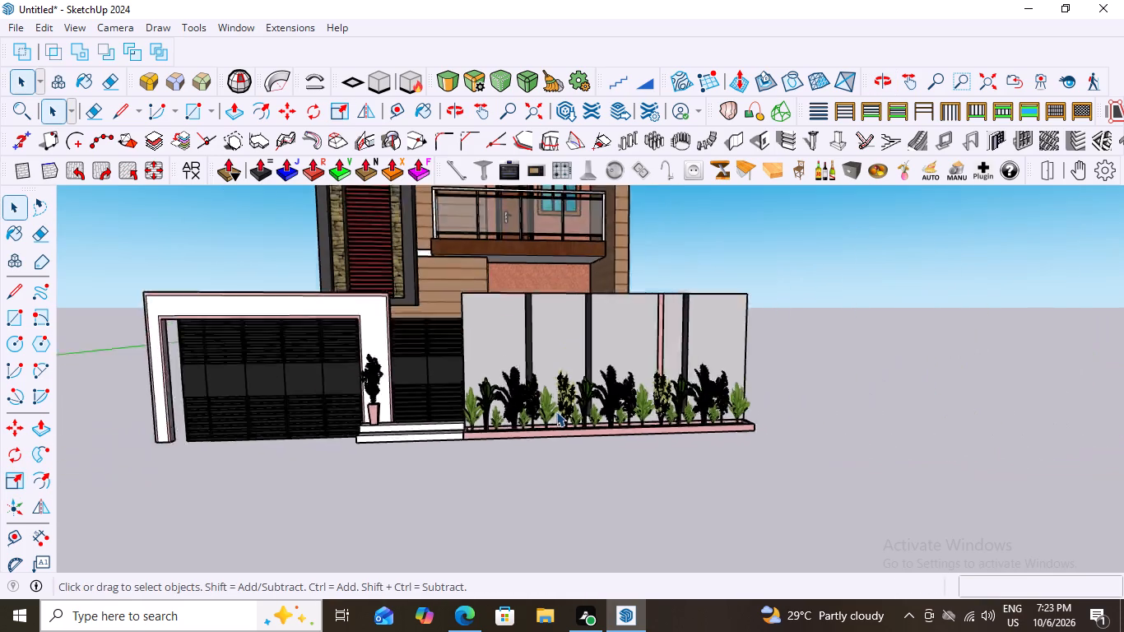
scroll(556, 411, down, 6)
middle_drag(565, 436, 602, 513)
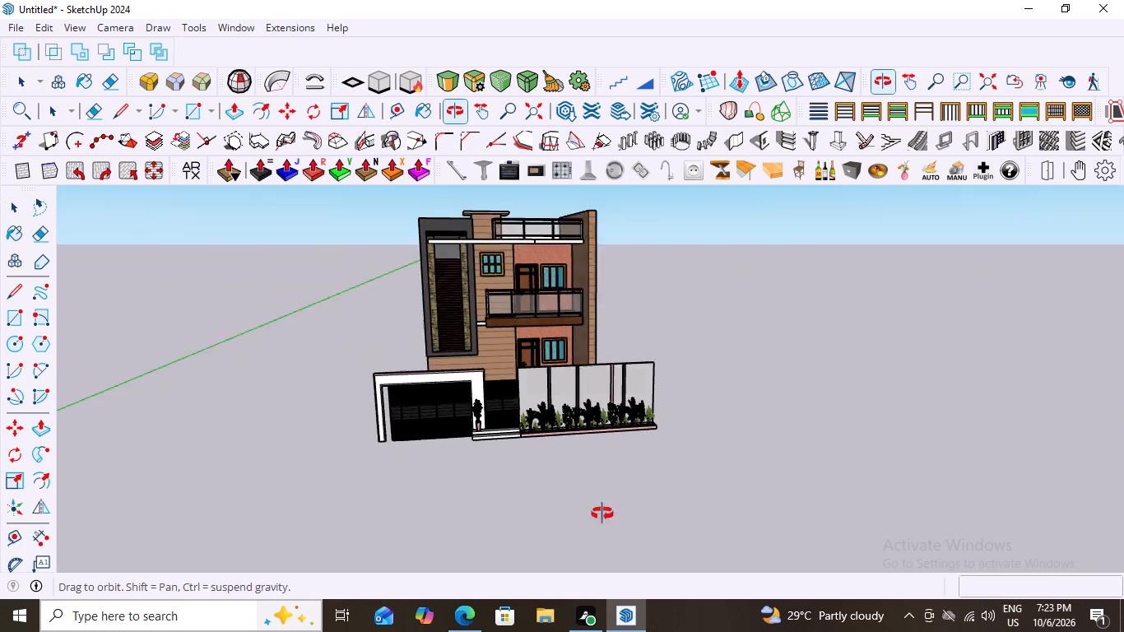
middle_drag(602, 513, 615, 605)
middle_drag(555, 509, 592, 552)
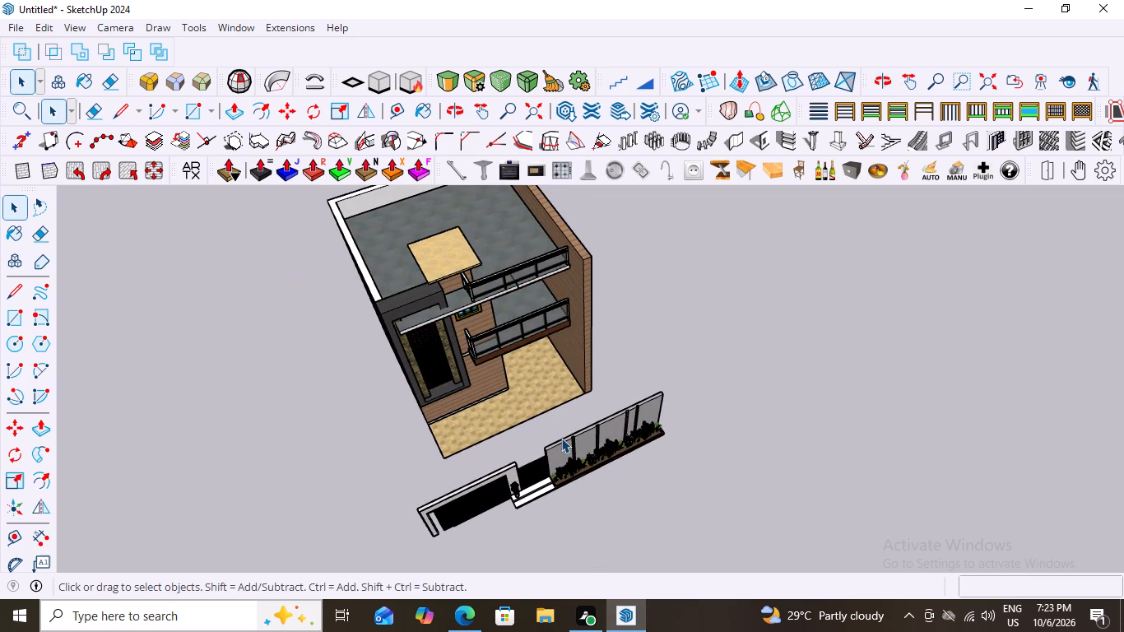
Examine the selected compound wall's extents and proportions against the whole house from above, from the front and at eye level.
click(562, 437)
scroll(560, 437, up, 7)
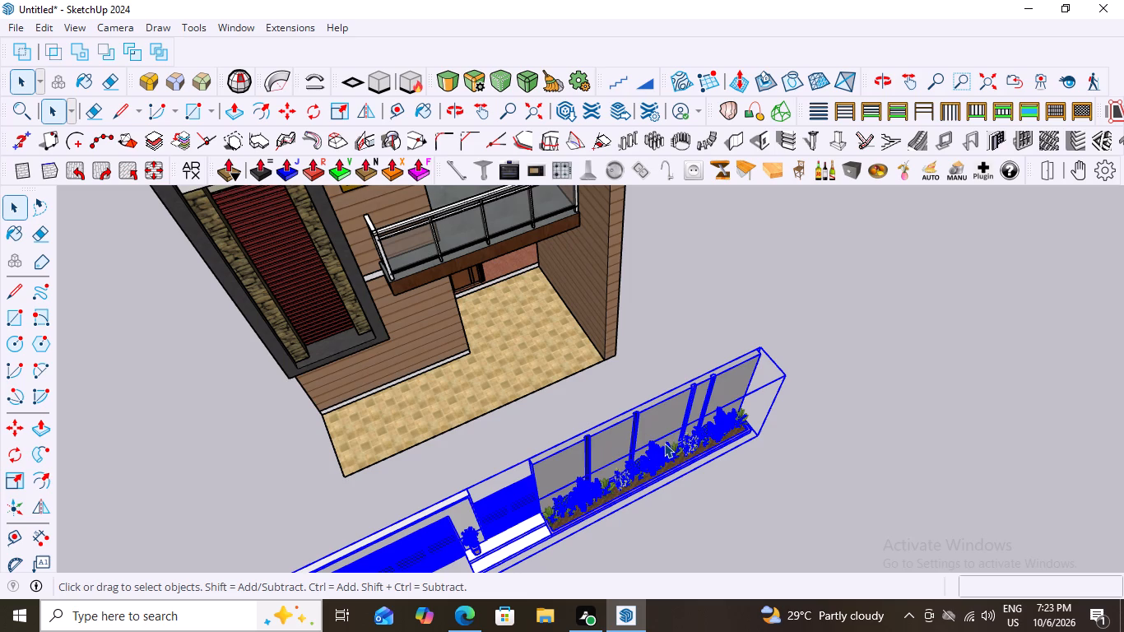
scroll(687, 455, down, 9)
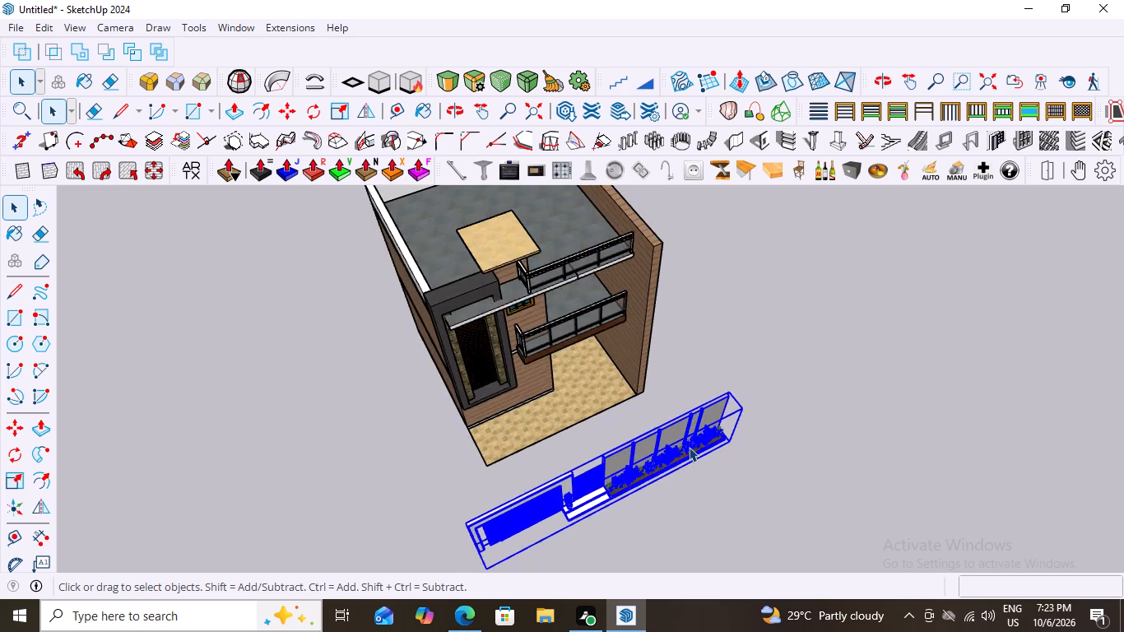
scroll(709, 518, down, 2)
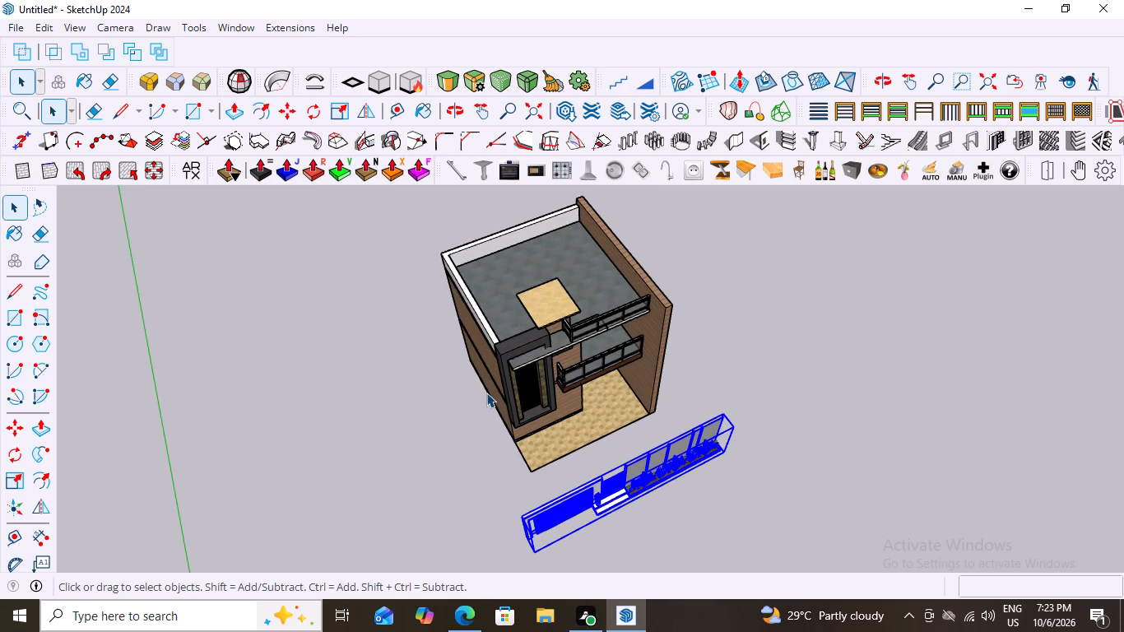
scroll(606, 504, down, 5)
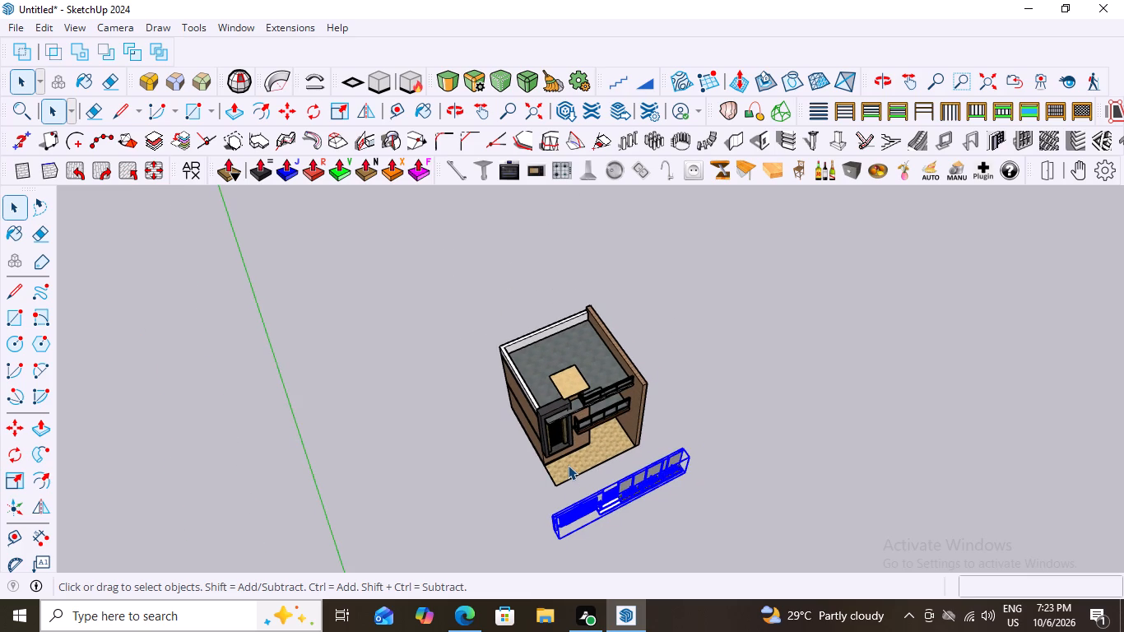
scroll(520, 459, down, 4)
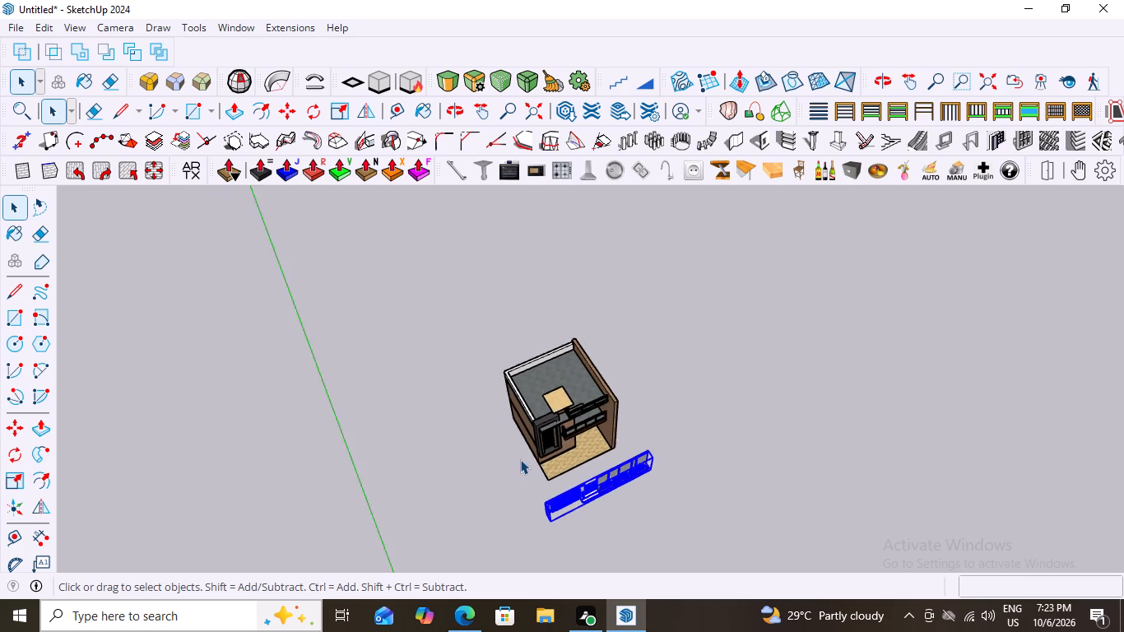
scroll(520, 459, down, 13)
middle_drag(637, 520, 541, 468)
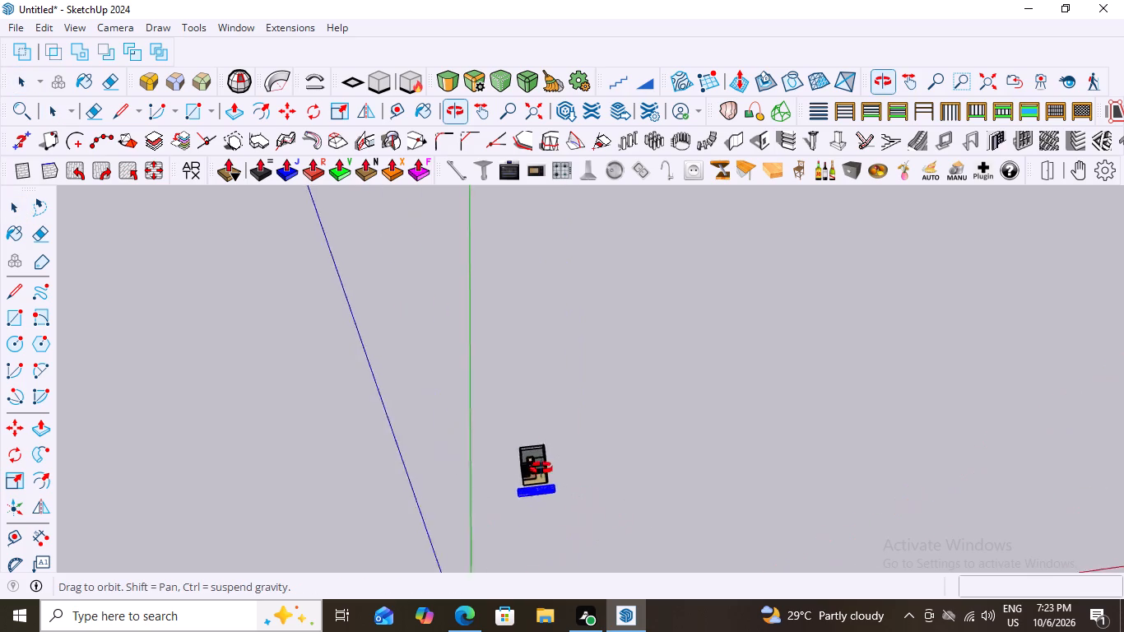
middle_drag(541, 468, 509, 313)
scroll(446, 482, up, 12)
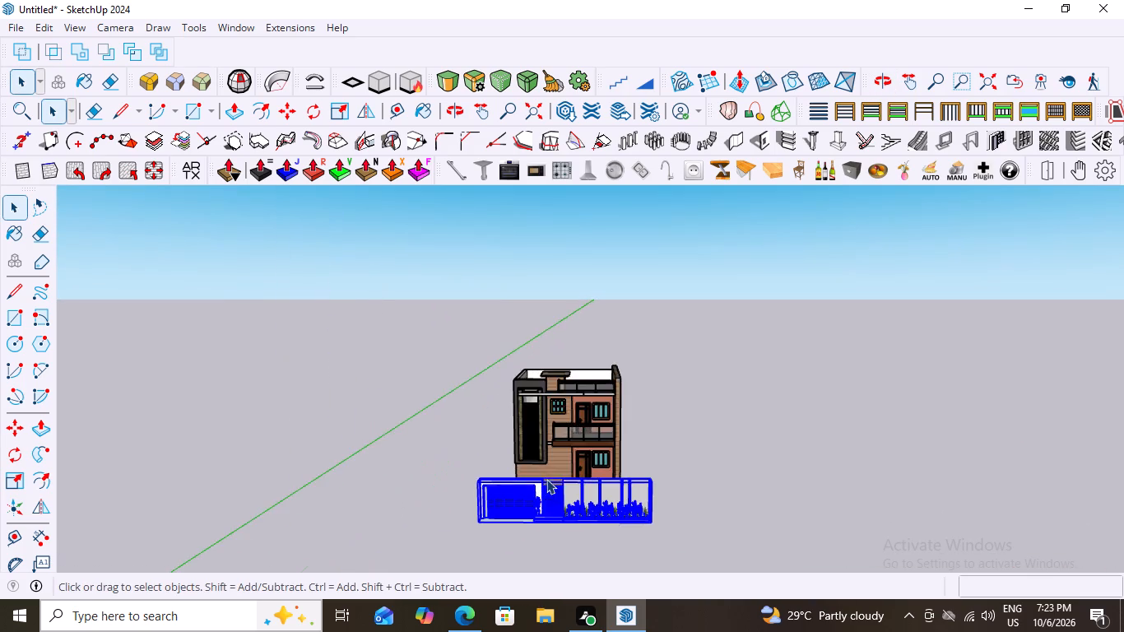
scroll(546, 479, up, 11)
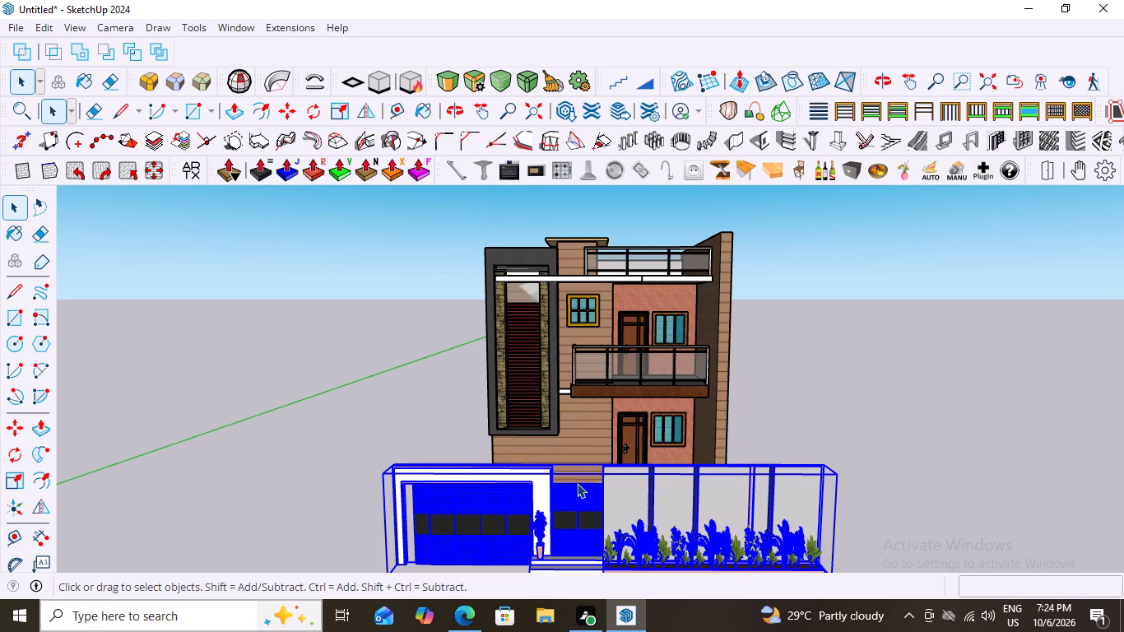
scroll(541, 482, down, 6)
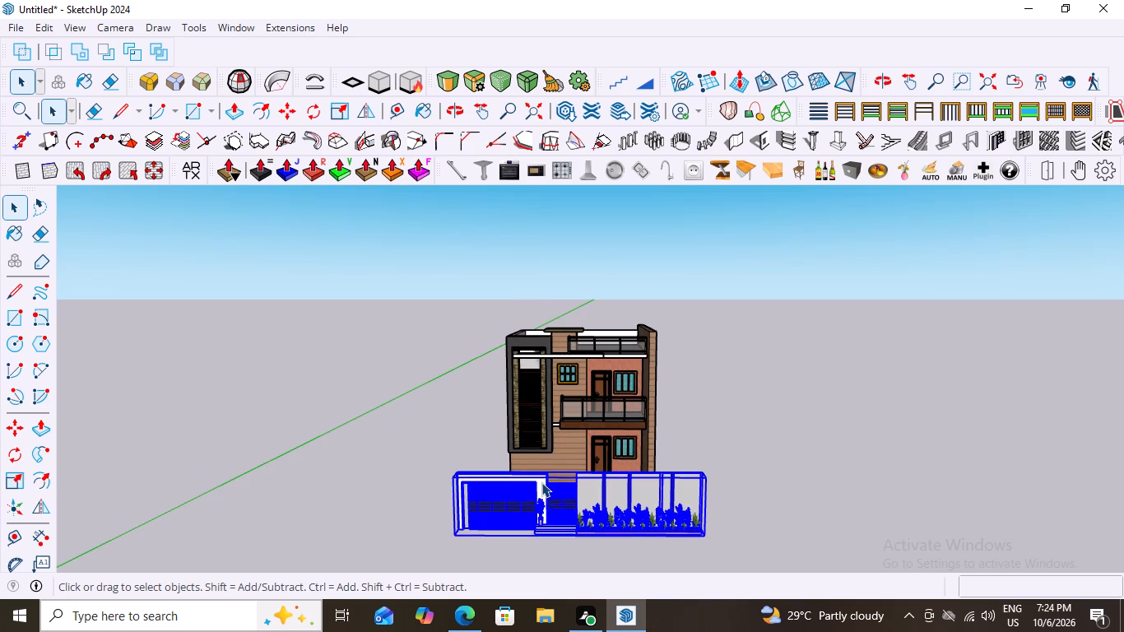
scroll(680, 534, up, 2)
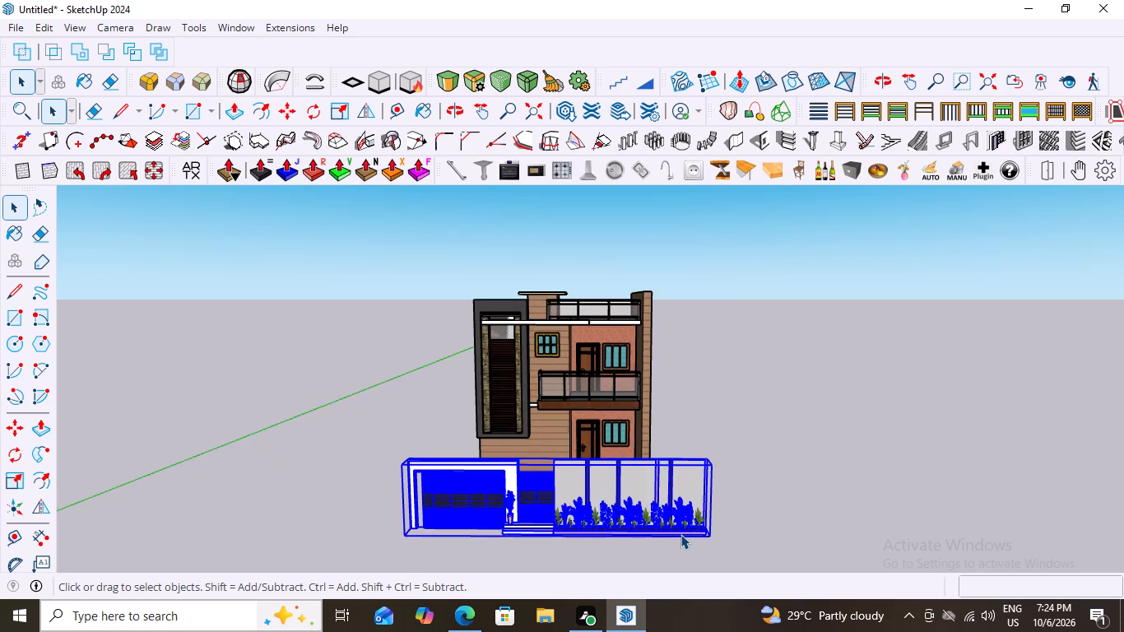
scroll(680, 534, up, 3)
click(786, 410)
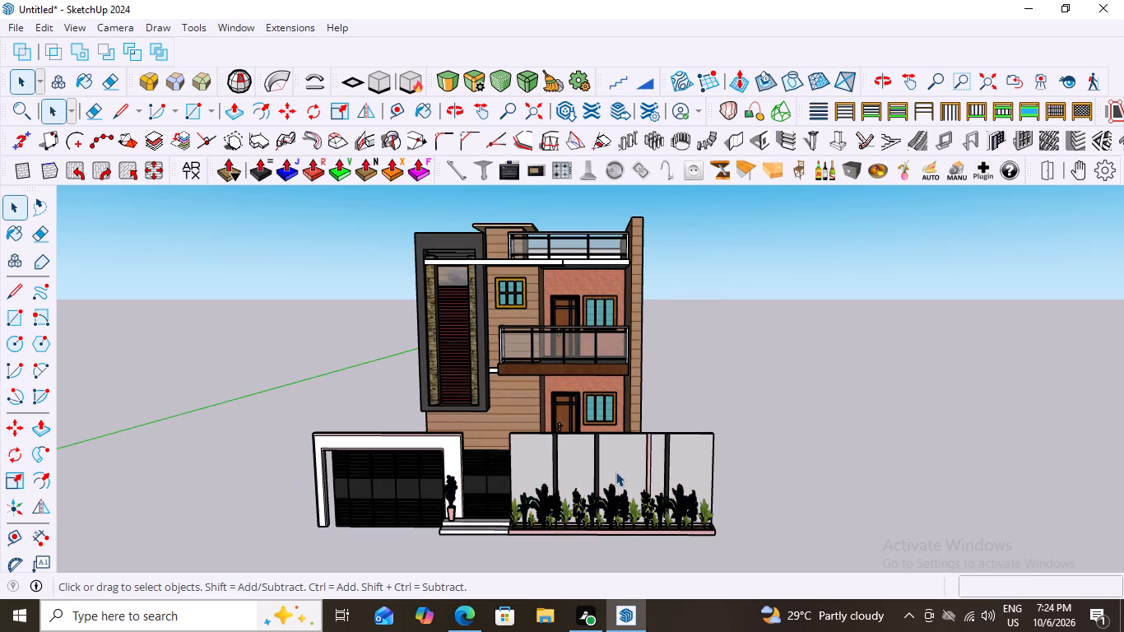
scroll(615, 472, down, 6)
middle_drag(650, 484, 570, 531)
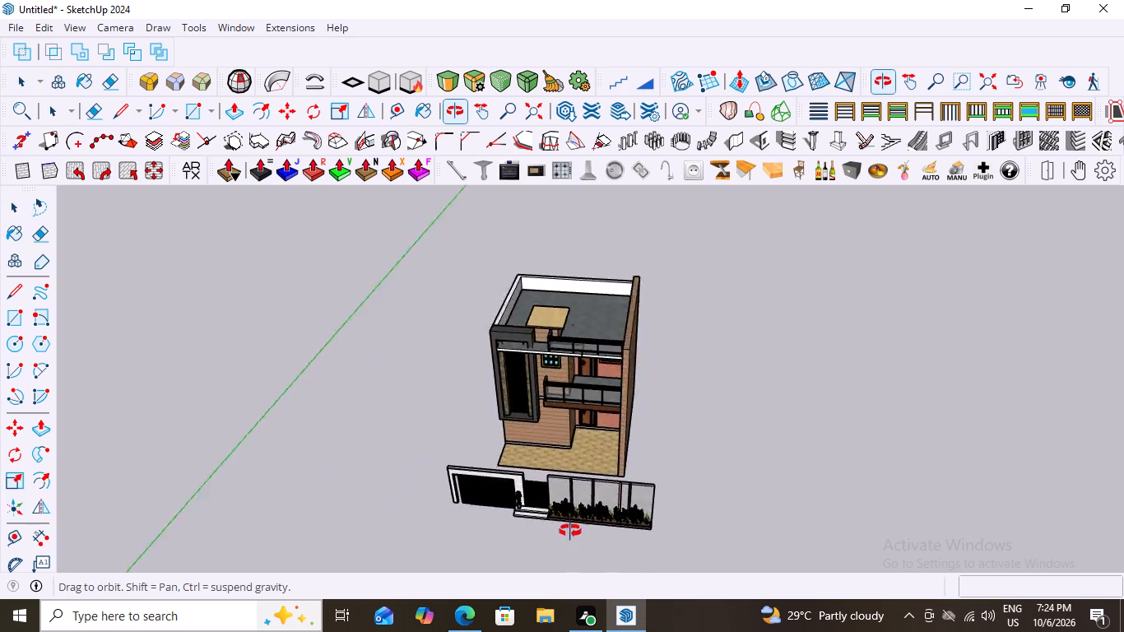
middle_drag(570, 531, 609, 316)
middle_drag(661, 306, 718, 544)
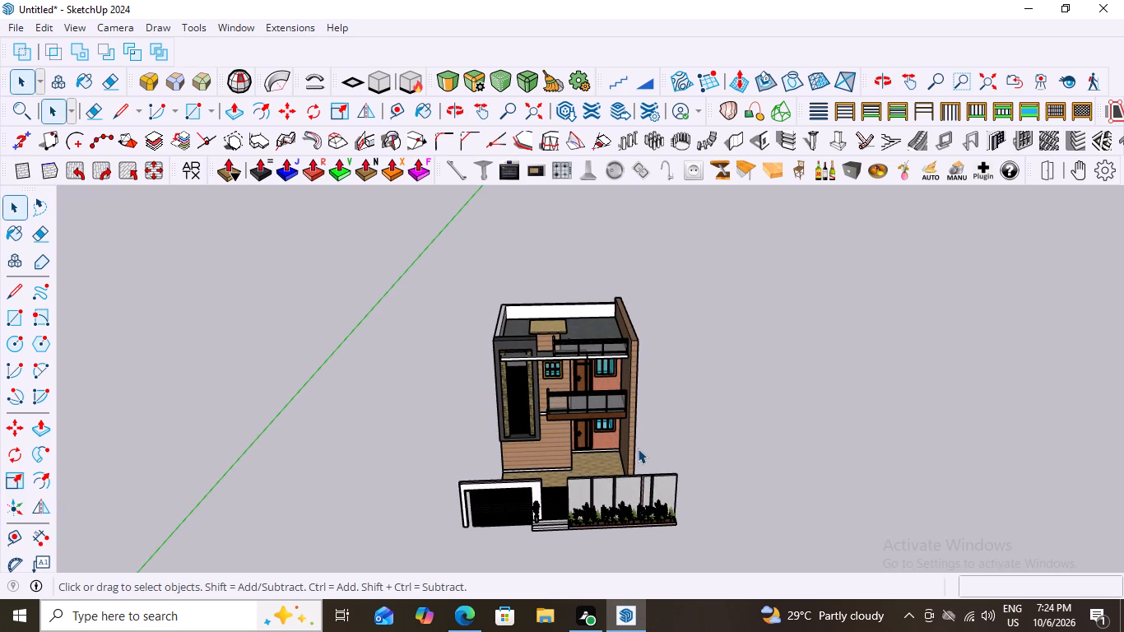
scroll(576, 473, down, 2)
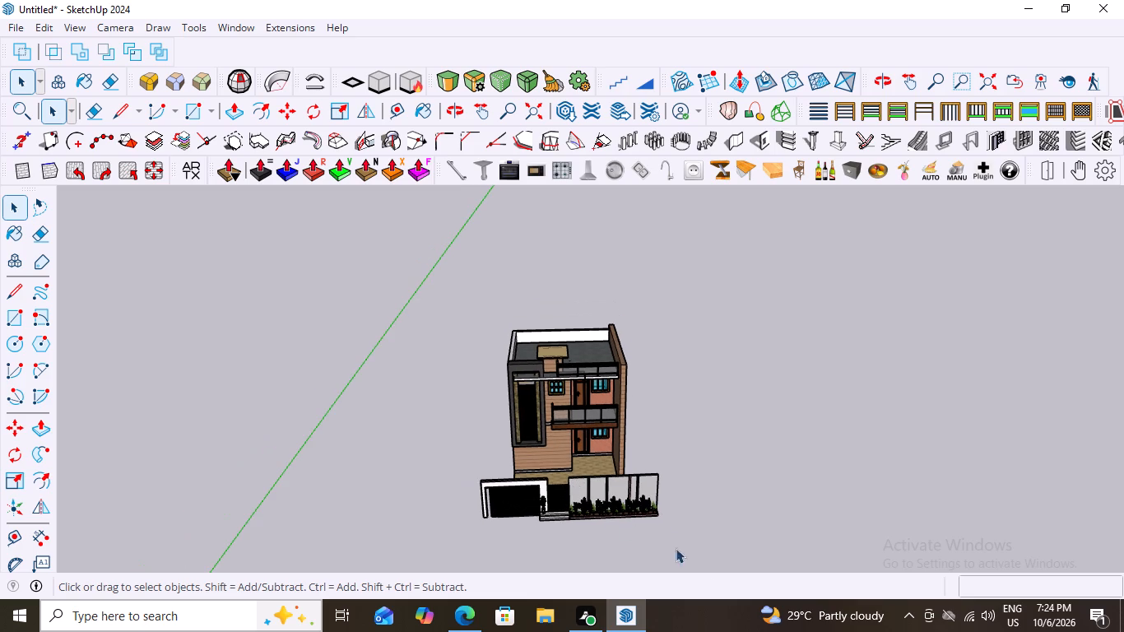
middle_drag(576, 499, 570, 383)
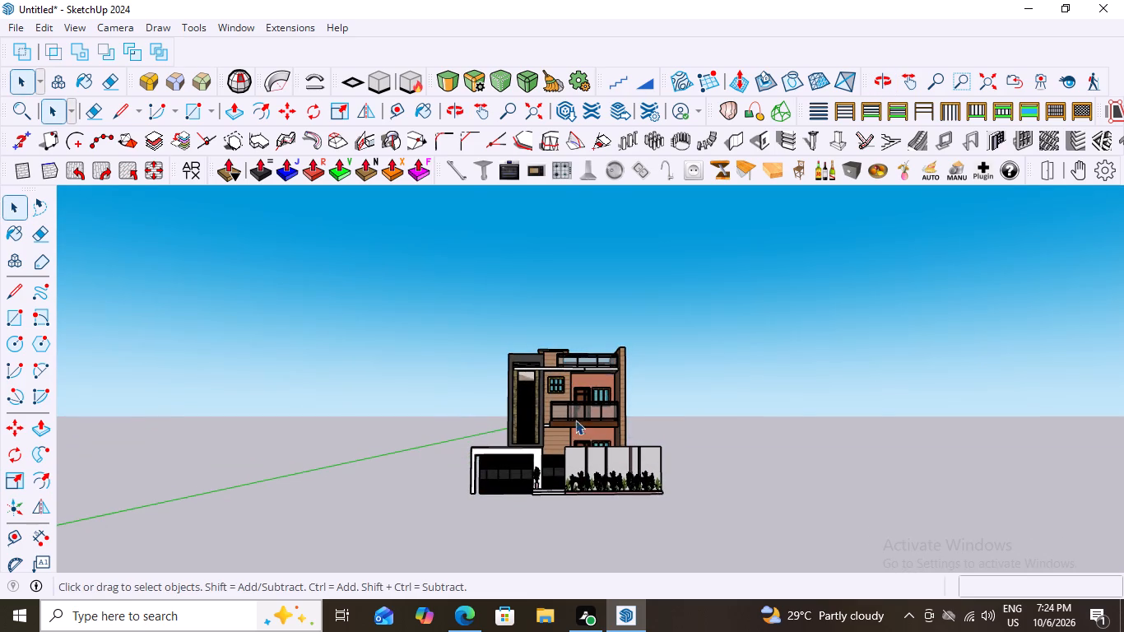
scroll(585, 447, up, 2)
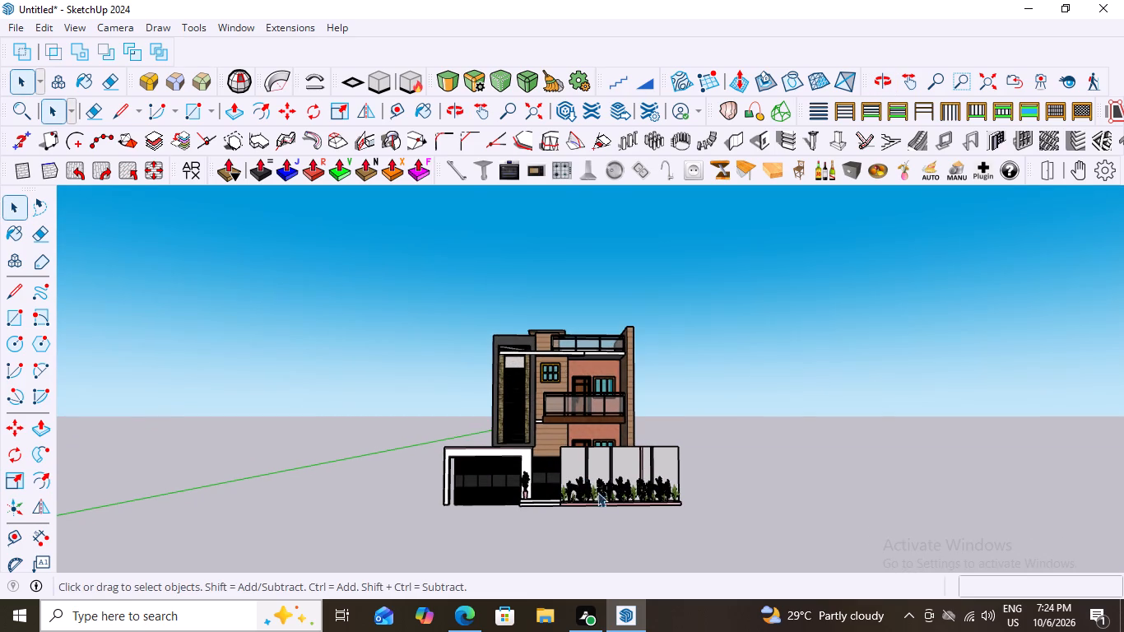
scroll(628, 424, up, 4)
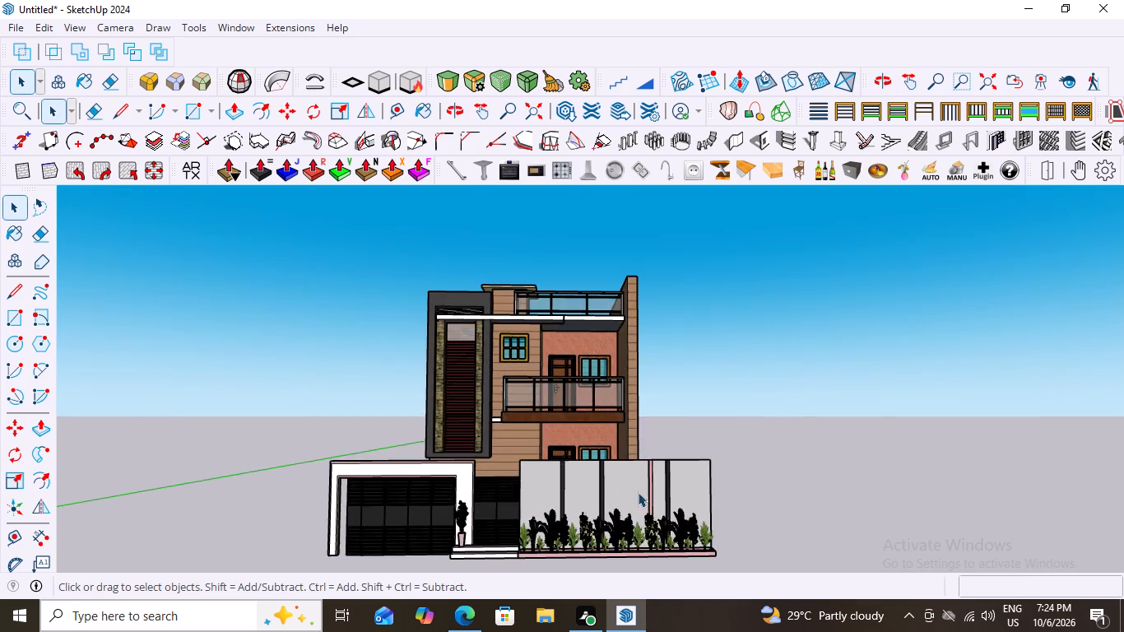
scroll(637, 527, up, 3)
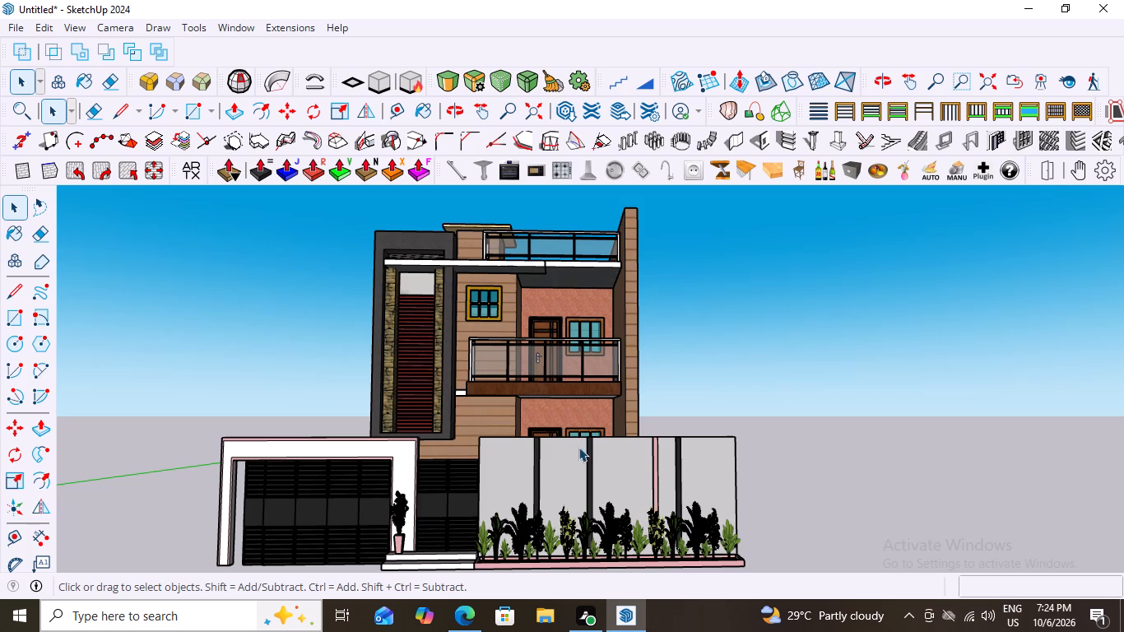
Open the compound wall's nested groups for editing and select the black vertical strip nearest the gate on the planted wall section.
middle_drag(577, 439, 606, 547)
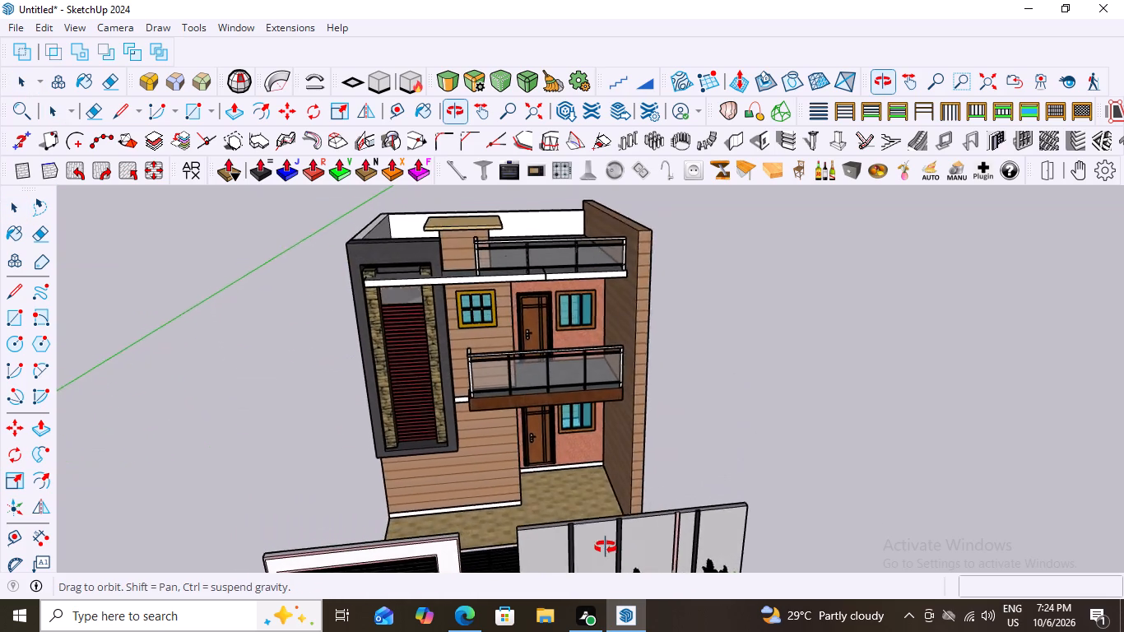
middle_drag(606, 547, 573, 507)
scroll(568, 501, up, 5)
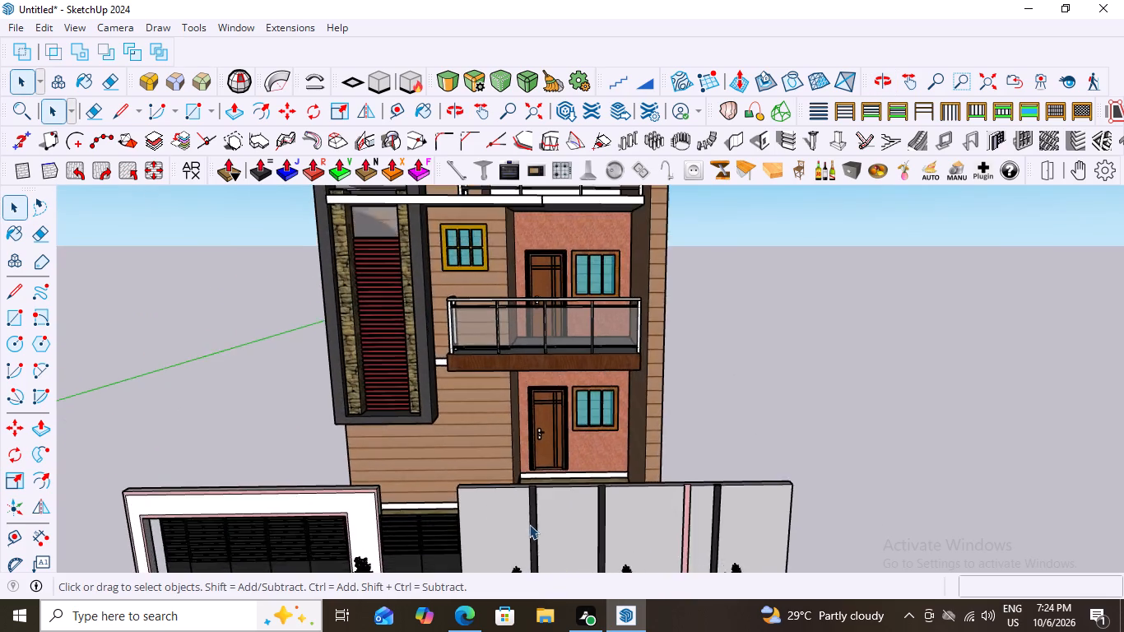
scroll(529, 524, up, 7)
click(545, 500)
double_click(532, 487)
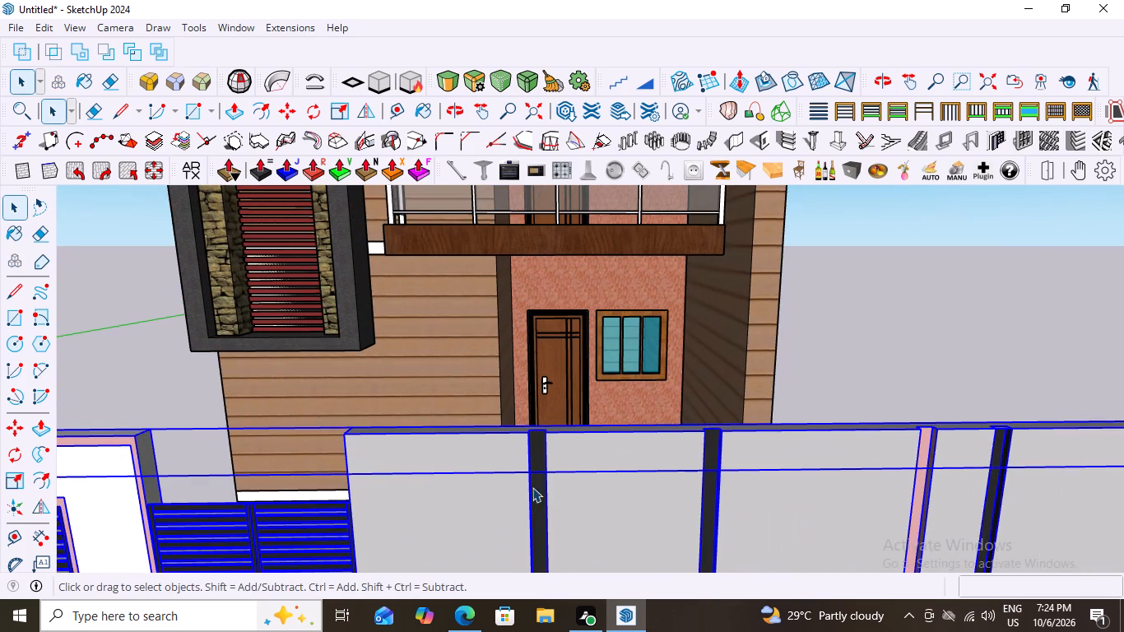
click(537, 488)
double_click(537, 488)
click(537, 488)
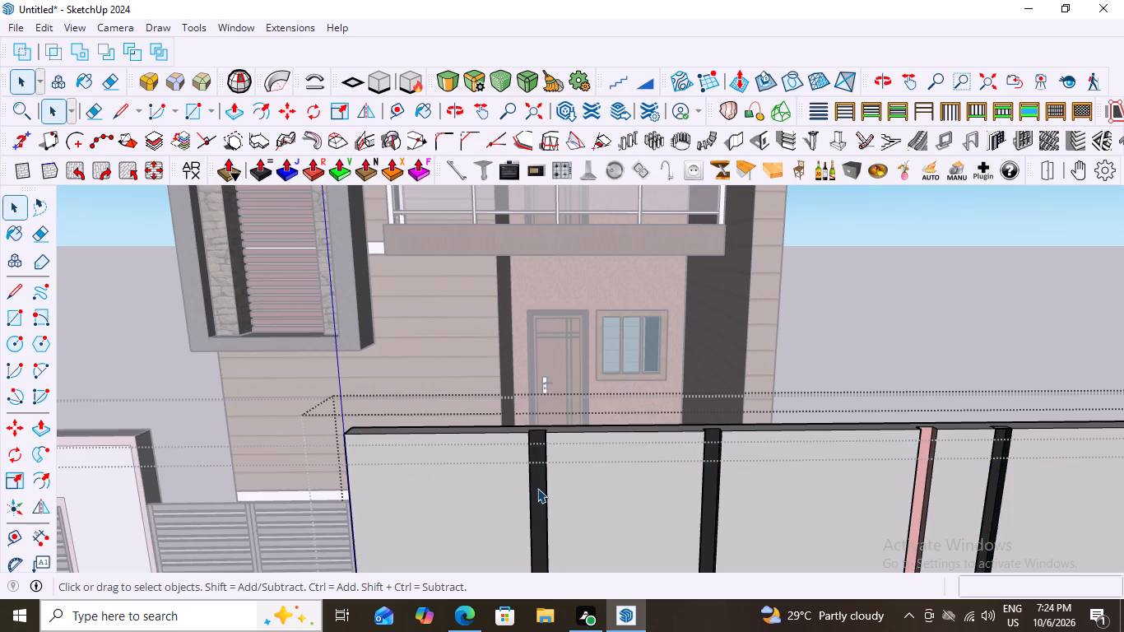
double_click(537, 488)
scroll(537, 488, up, 8)
middle_drag(537, 488, 542, 488)
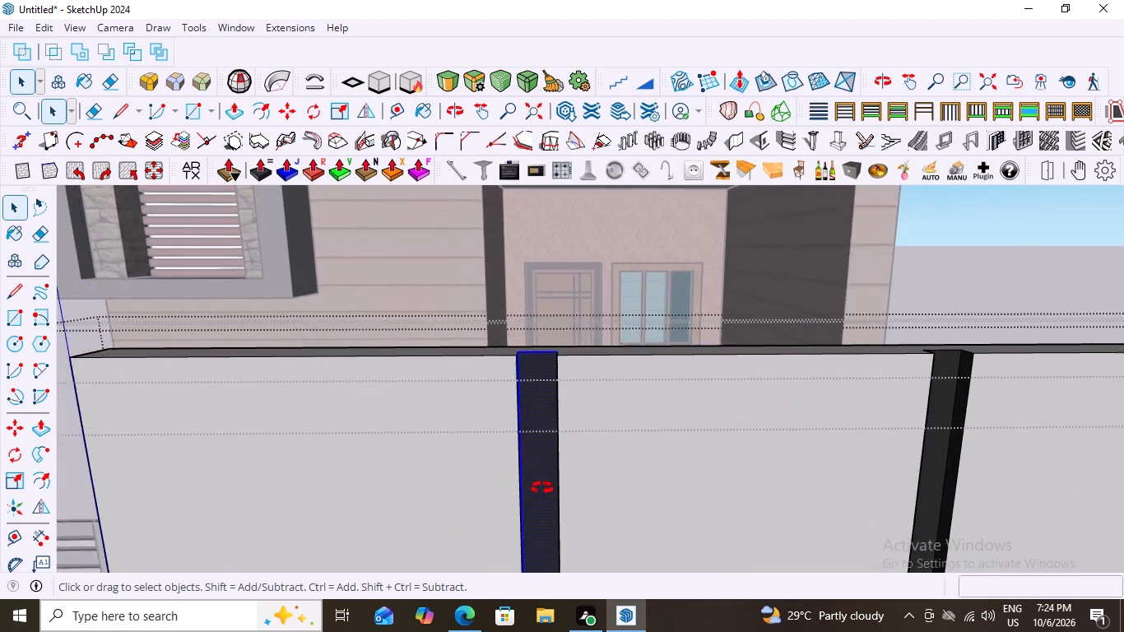
middle_drag(542, 488, 507, 518)
scroll(507, 518, down, 9)
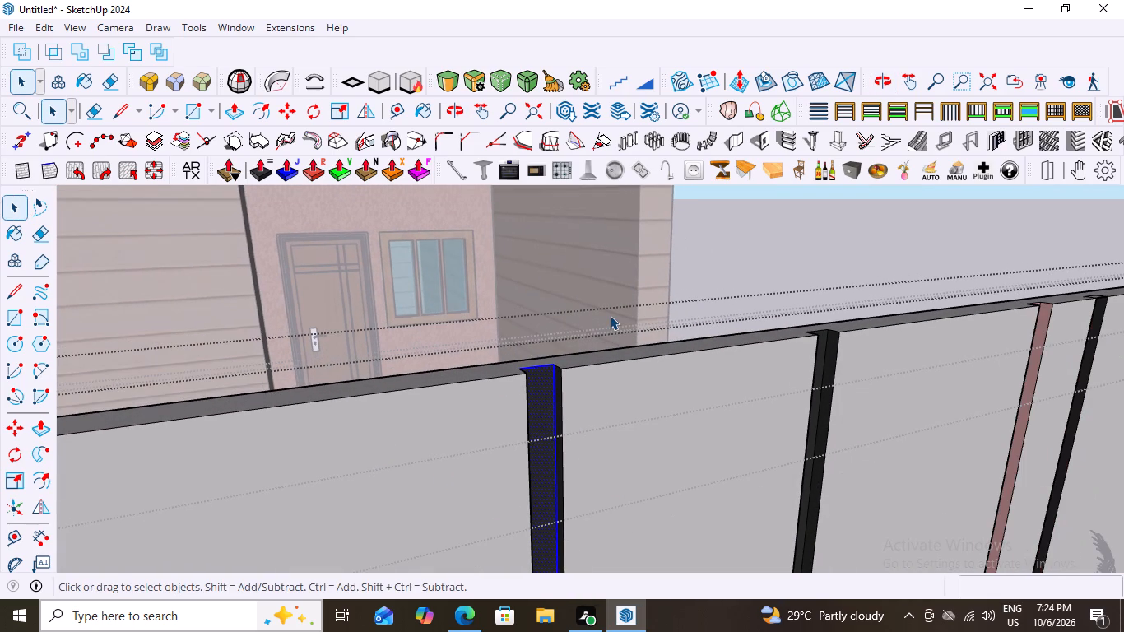
Sample the pink material from the wall's pink vertical strip for painting.
key(b)
key(space)
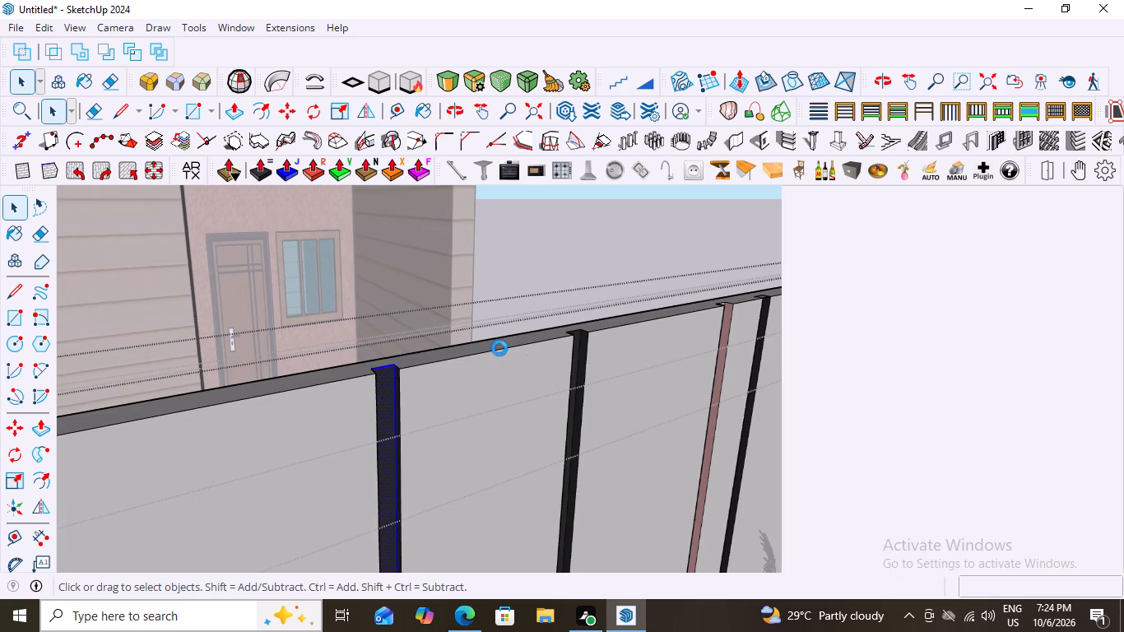
scroll(530, 383, down, 10)
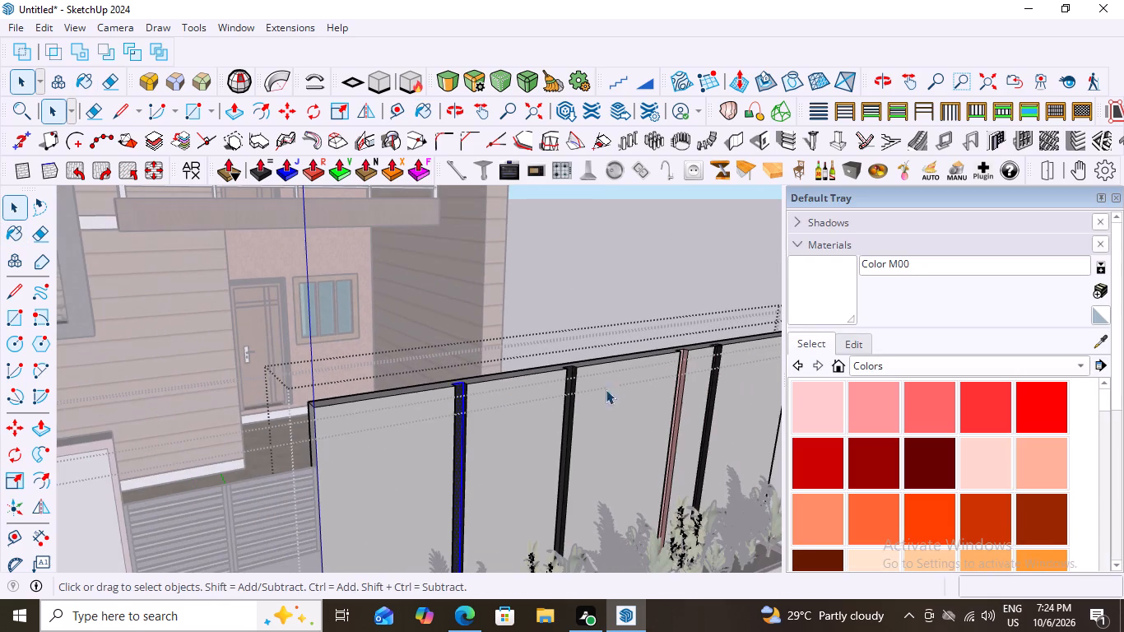
click(1101, 341)
scroll(858, 415, up, 4)
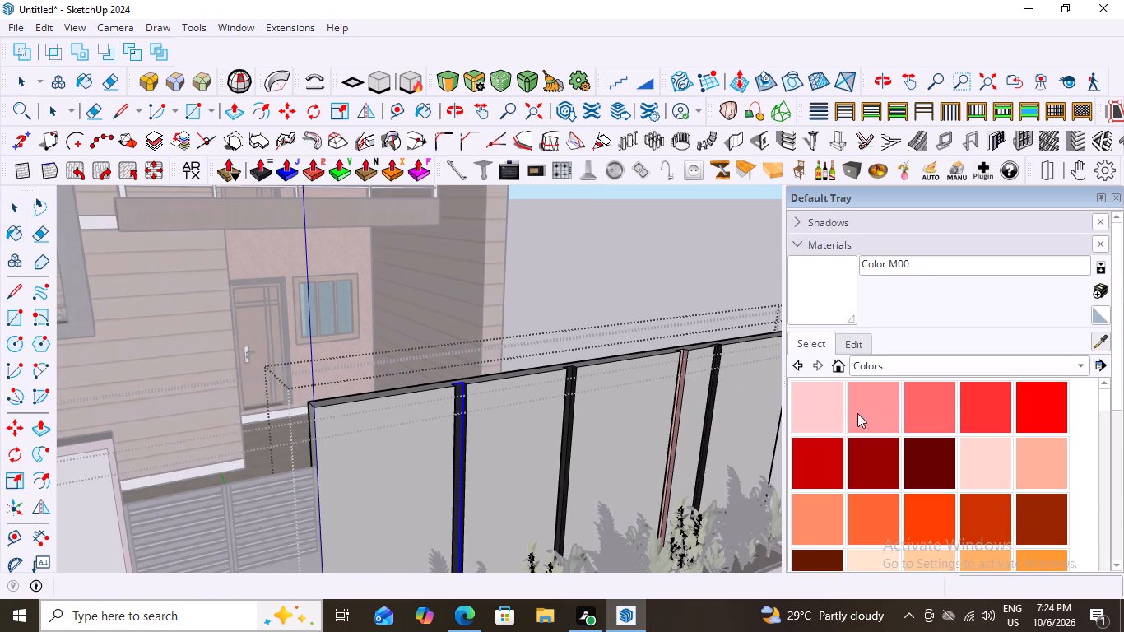
scroll(671, 423, up, 18)
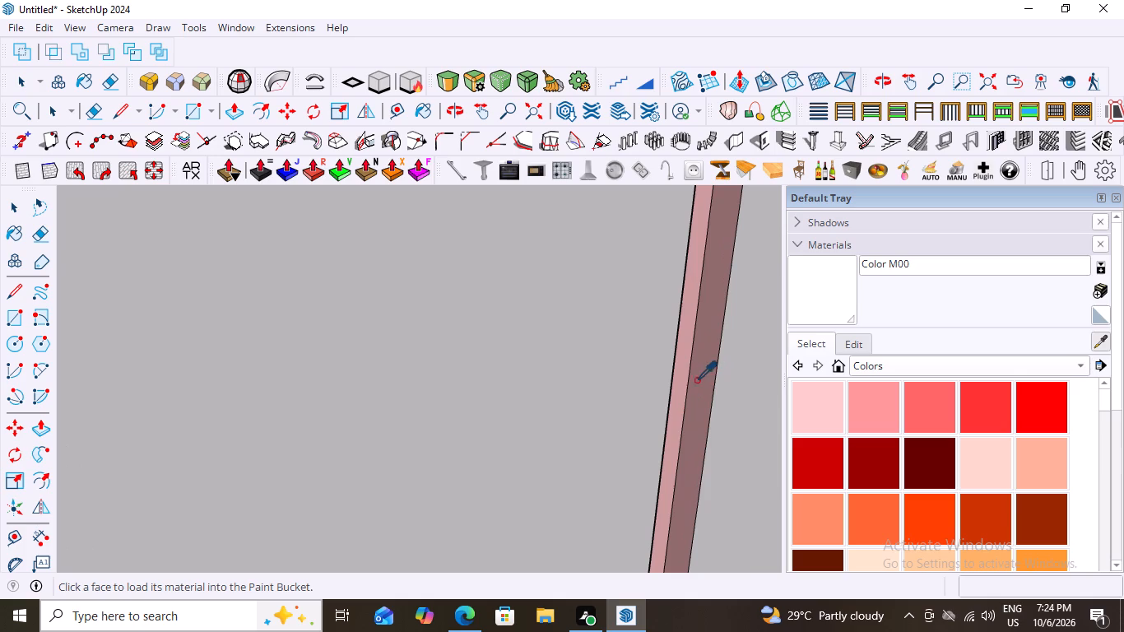
click(680, 375)
Paint the front and side faces of the middle black strip with the sampled pink material.
scroll(516, 337, down, 5)
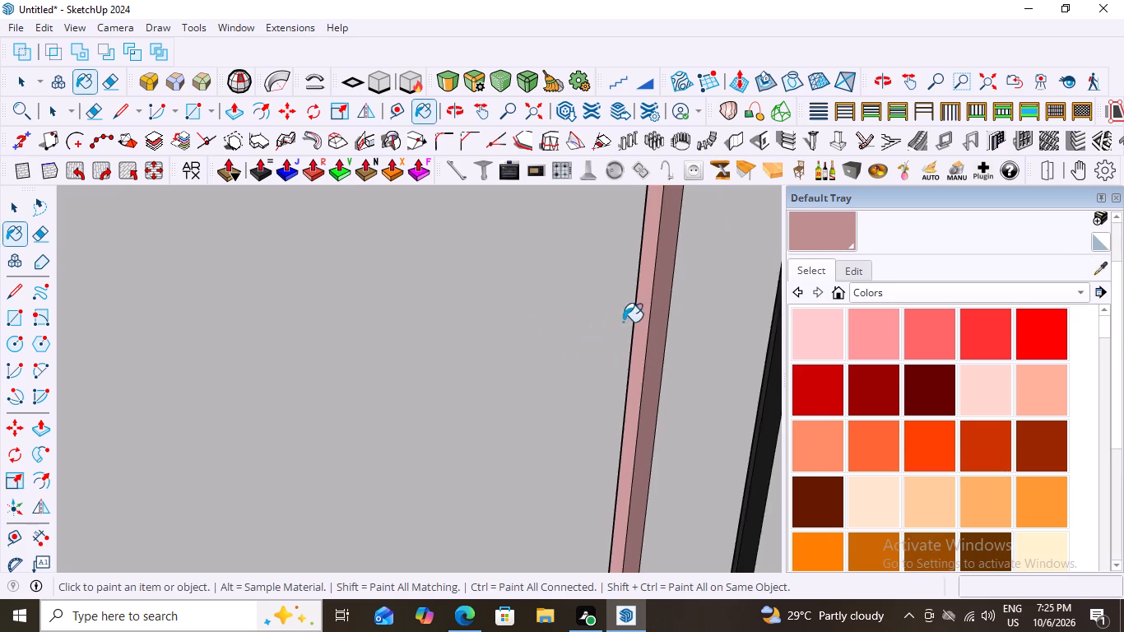
scroll(623, 322, down, 17)
scroll(479, 414, up, 9)
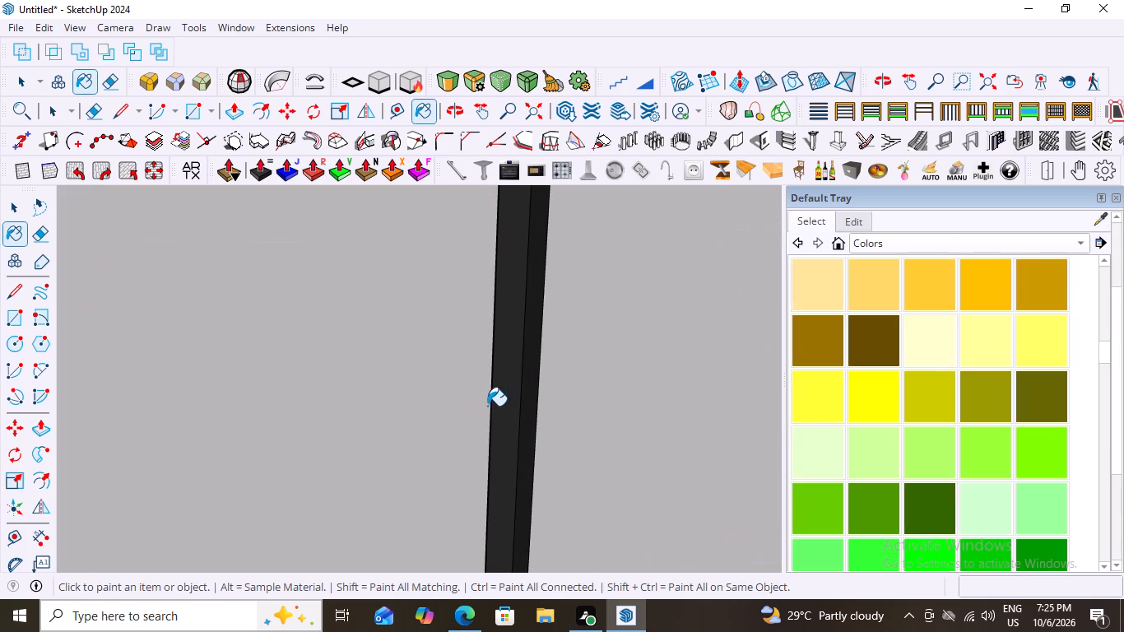
click(516, 388)
scroll(556, 365, down, 3)
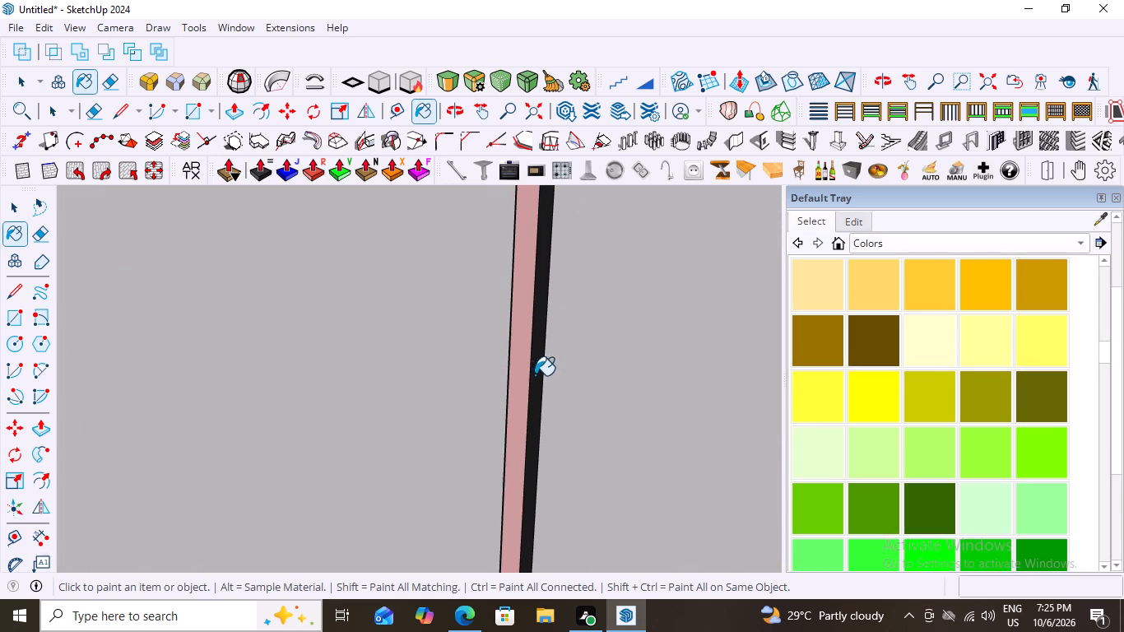
click(540, 379)
Paint the front and visible side face of the black strip nearest the wall's far end with the same pink.
scroll(472, 388, down, 8)
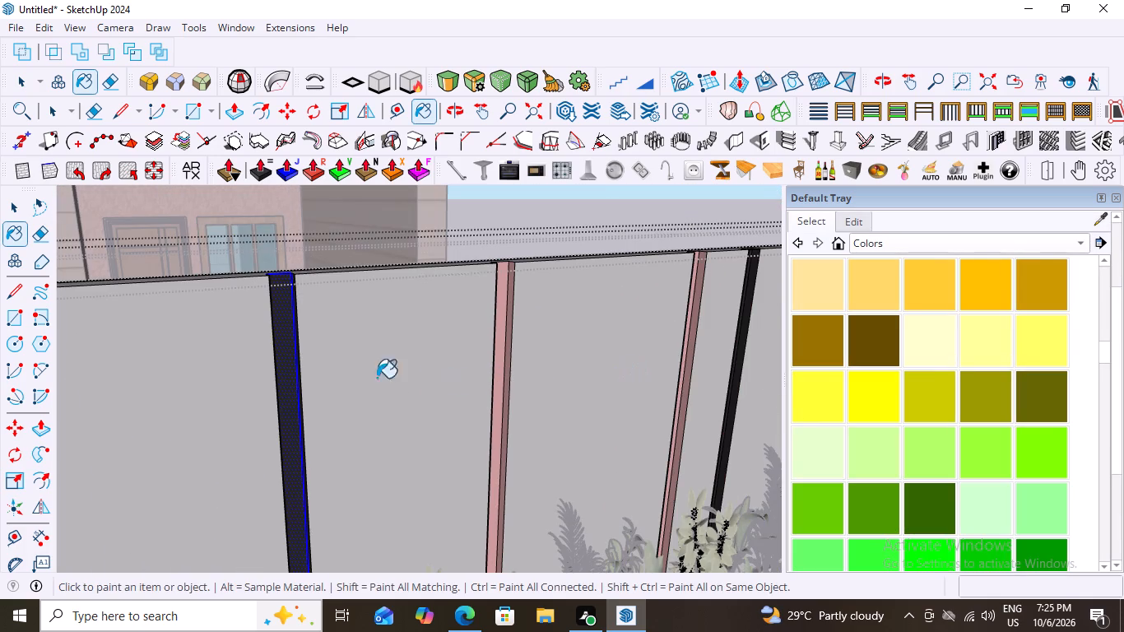
scroll(343, 373, down, 1)
scroll(443, 361, down, 9)
scroll(597, 340, up, 9)
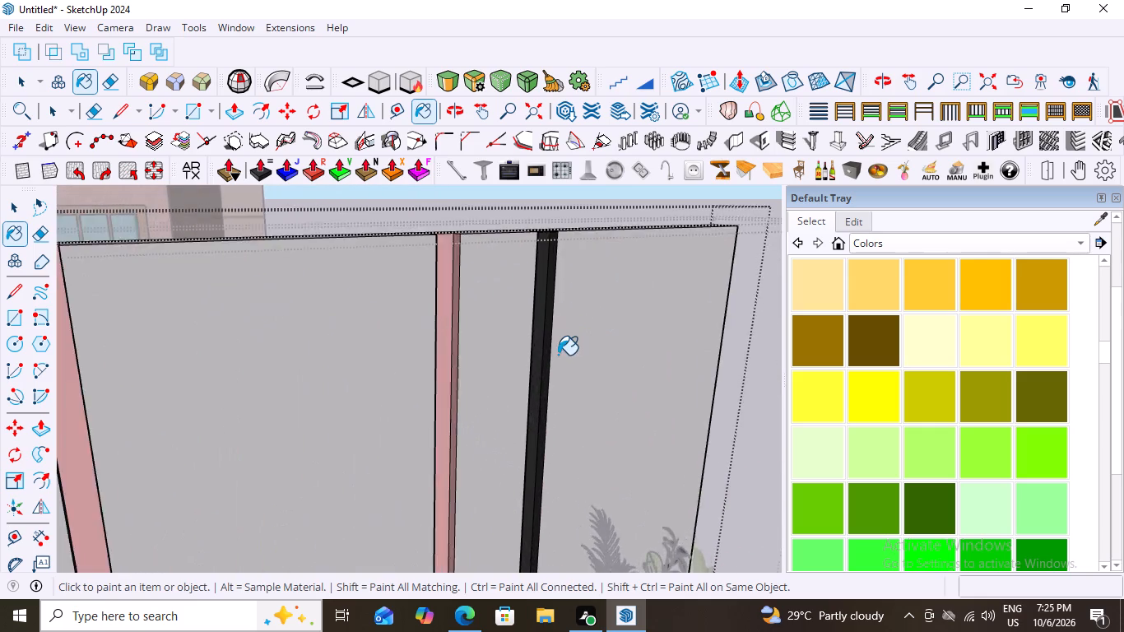
scroll(558, 355, up, 10)
click(526, 346)
click(541, 347)
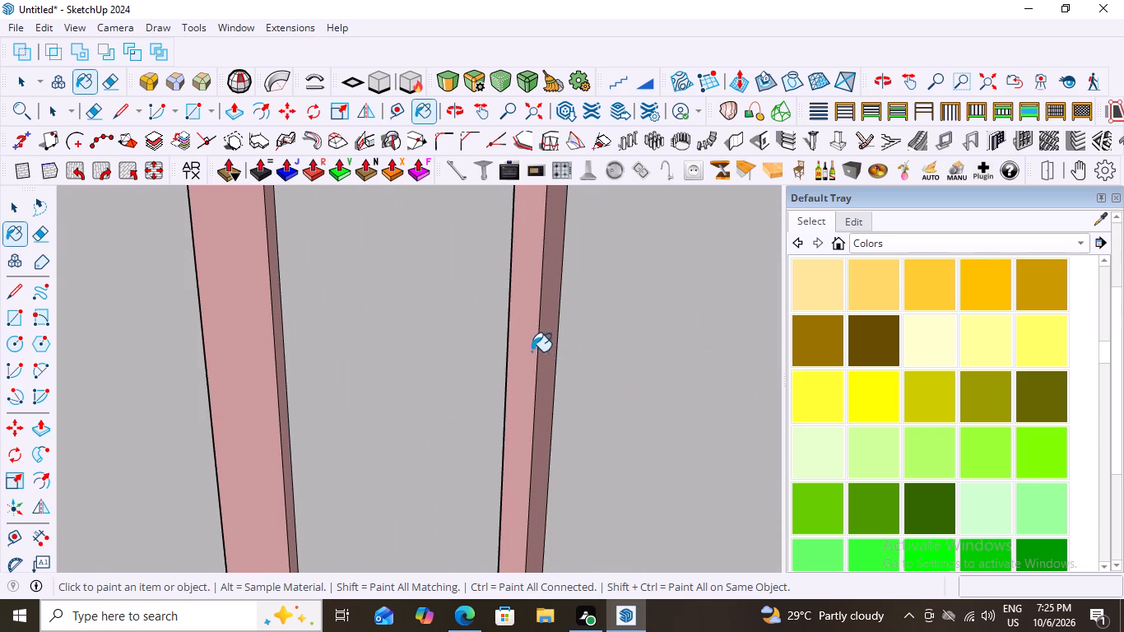
click(510, 350)
scroll(460, 365, down, 7)
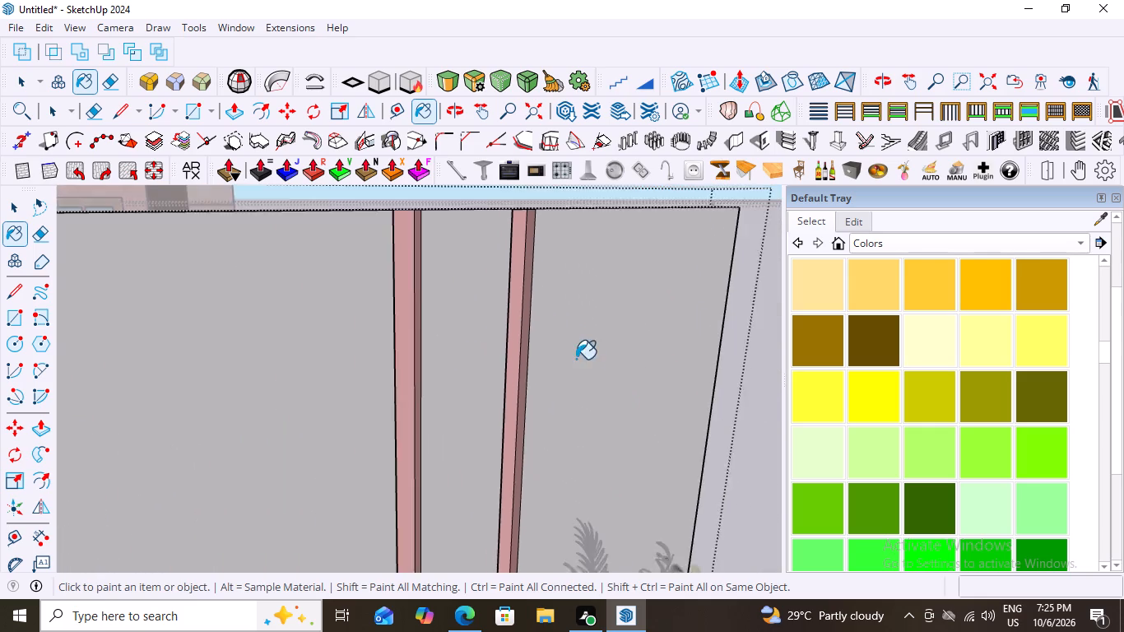
Paint the front and visible side face of the strip nearest the gate with the sampled pink material.
scroll(576, 359, down, 14)
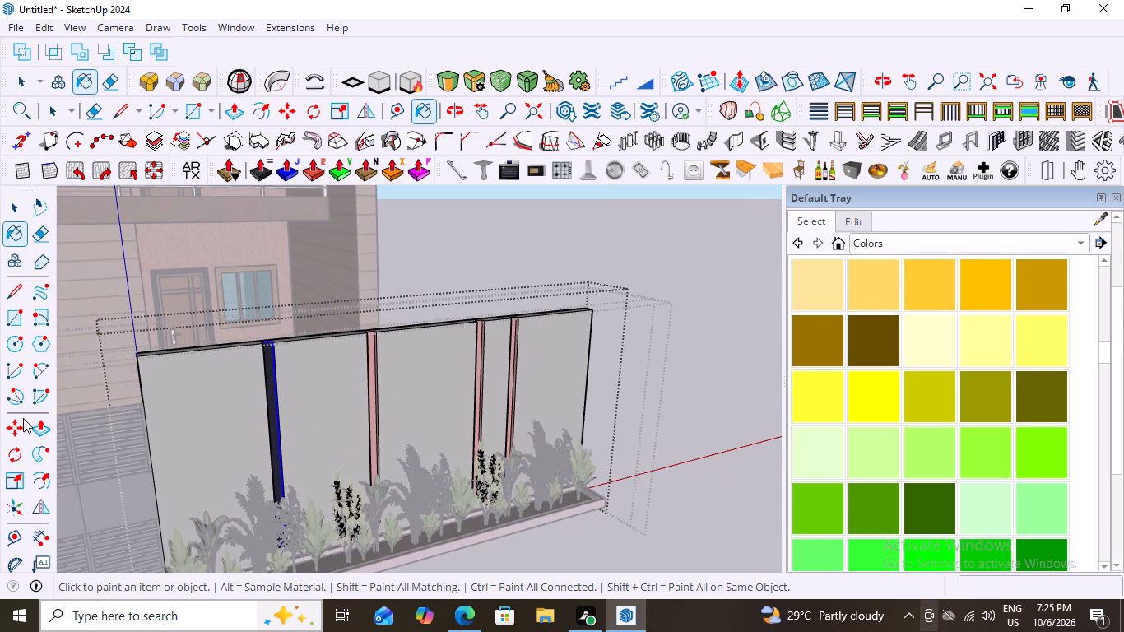
drag(0, 622, 100, 631)
scroll(222, 432, up, 9)
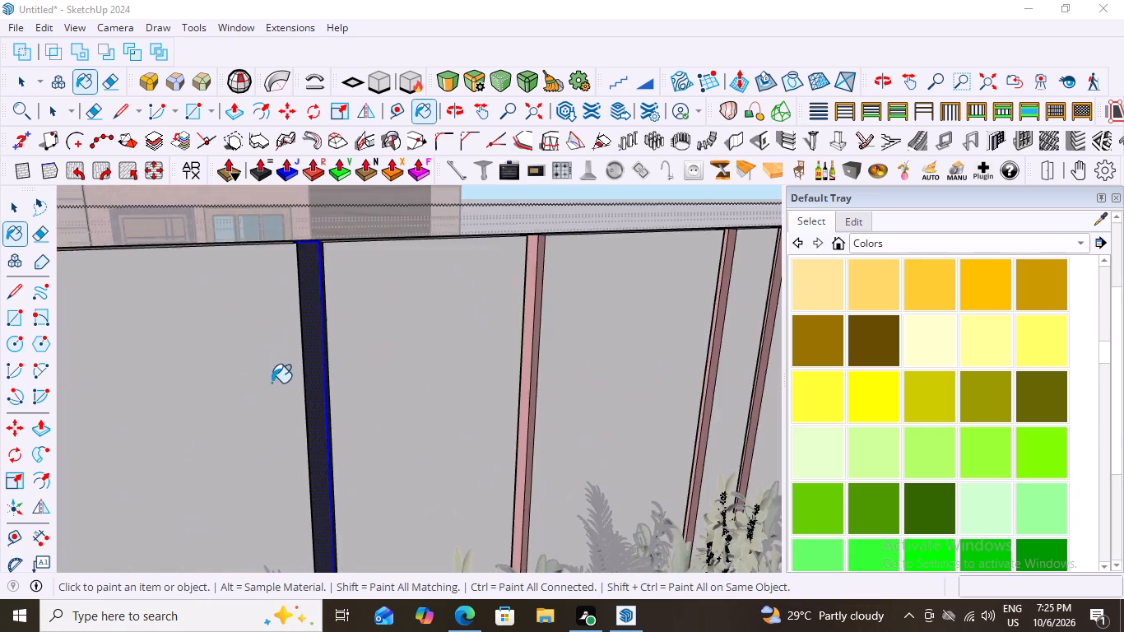
scroll(272, 383, up, 5)
click(325, 351)
scroll(281, 367, down, 7)
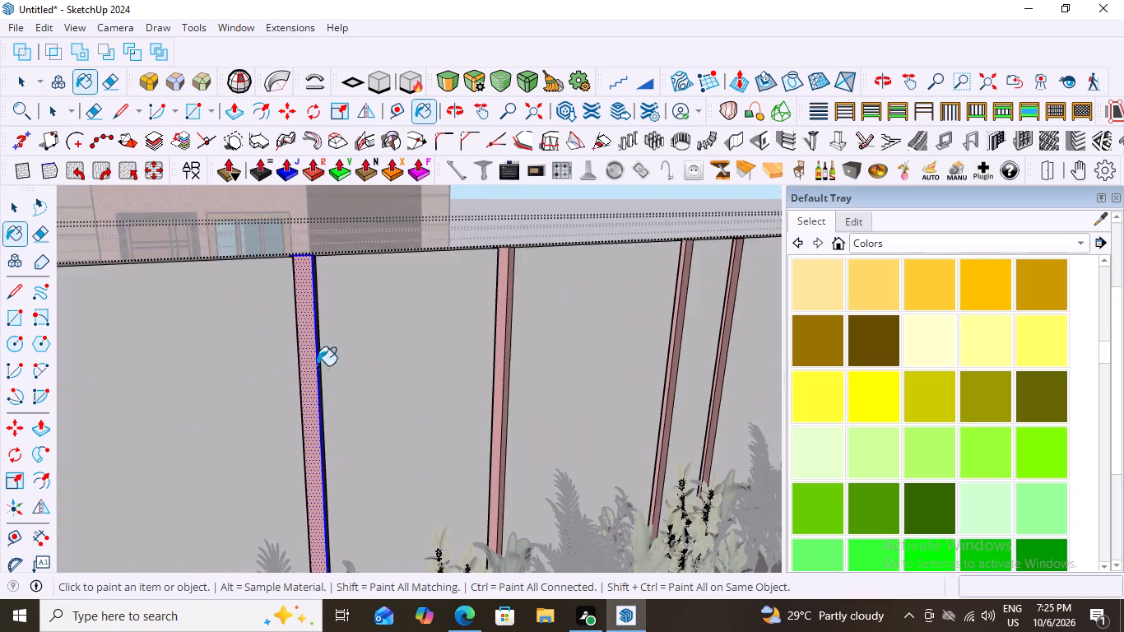
scroll(317, 365, down, 5)
middle_drag(356, 354, 449, 387)
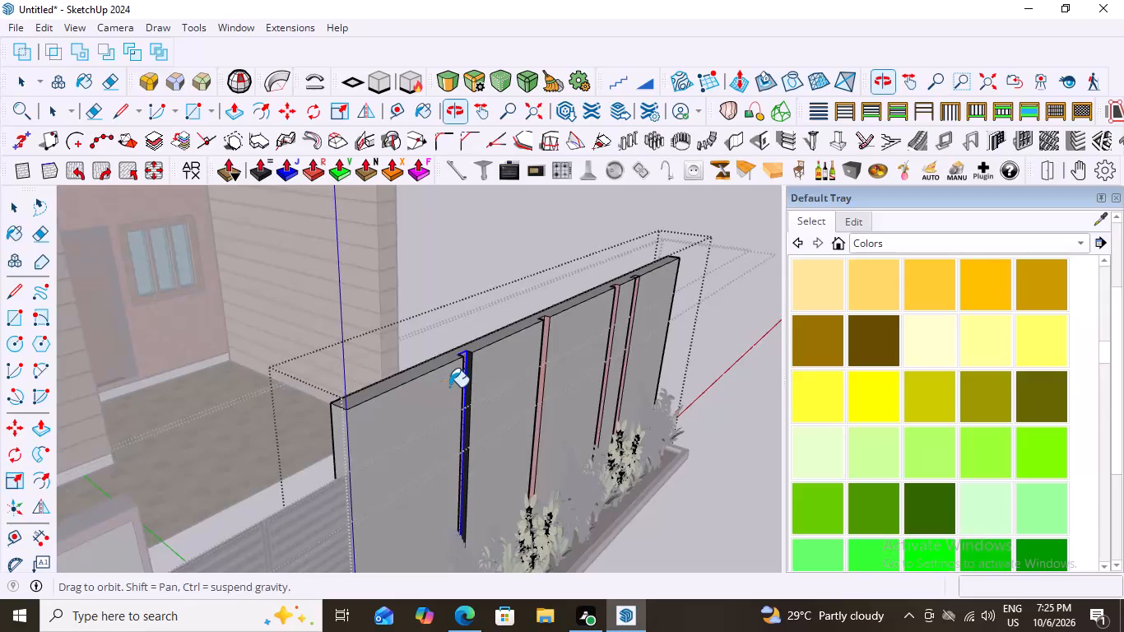
scroll(365, 361, up, 3)
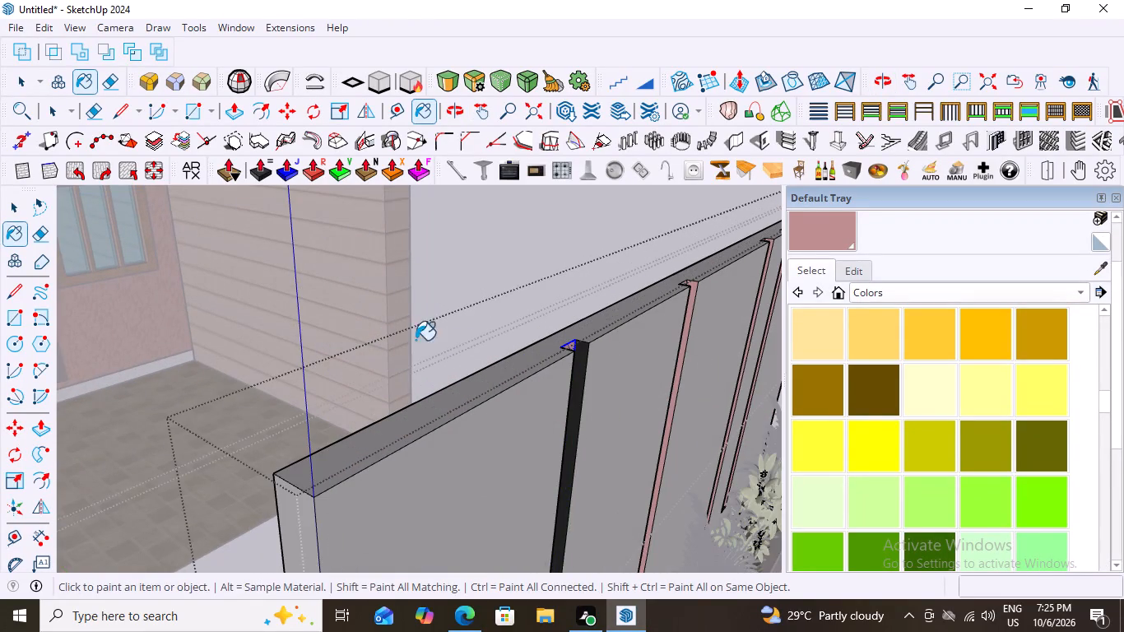
scroll(539, 363, up, 3)
scroll(620, 345, up, 16)
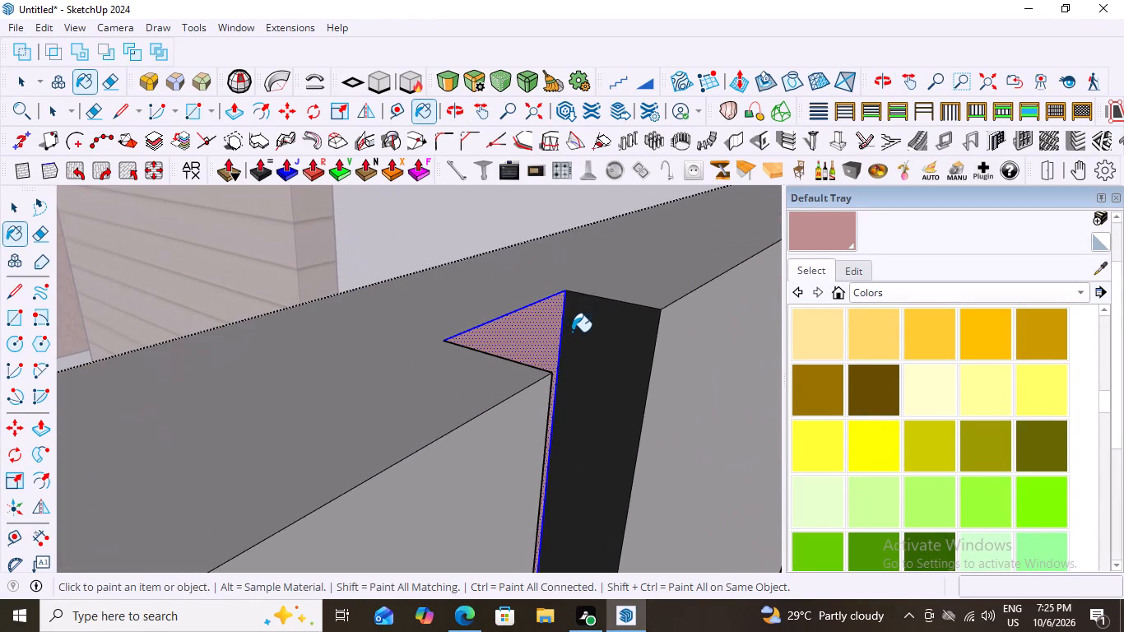
click(612, 314)
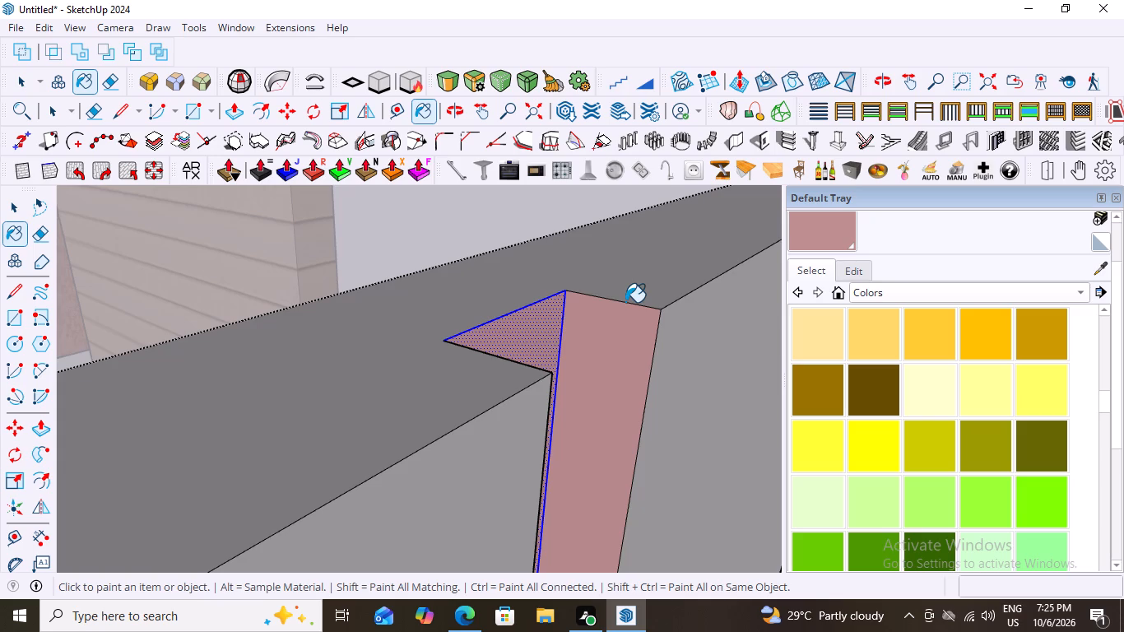
Paint the remaining black side face of the strip nearest the wall's far end with the sampled pink material.
scroll(480, 317, down, 17)
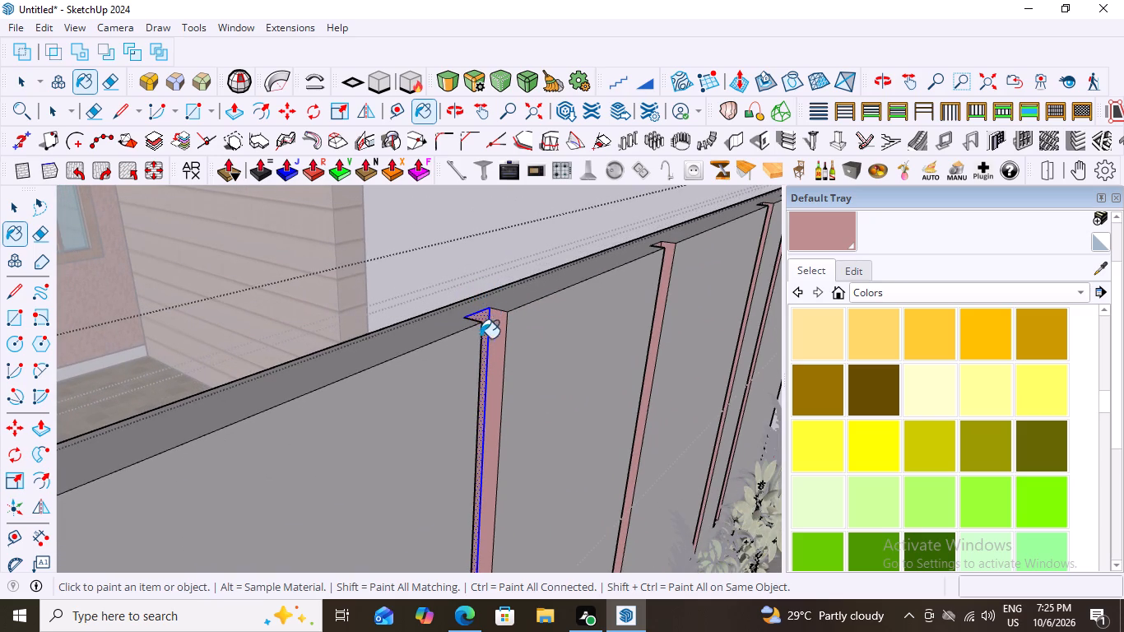
scroll(516, 364, up, 2)
scroll(315, 316, down, 10)
middle_drag(344, 394, 217, 390)
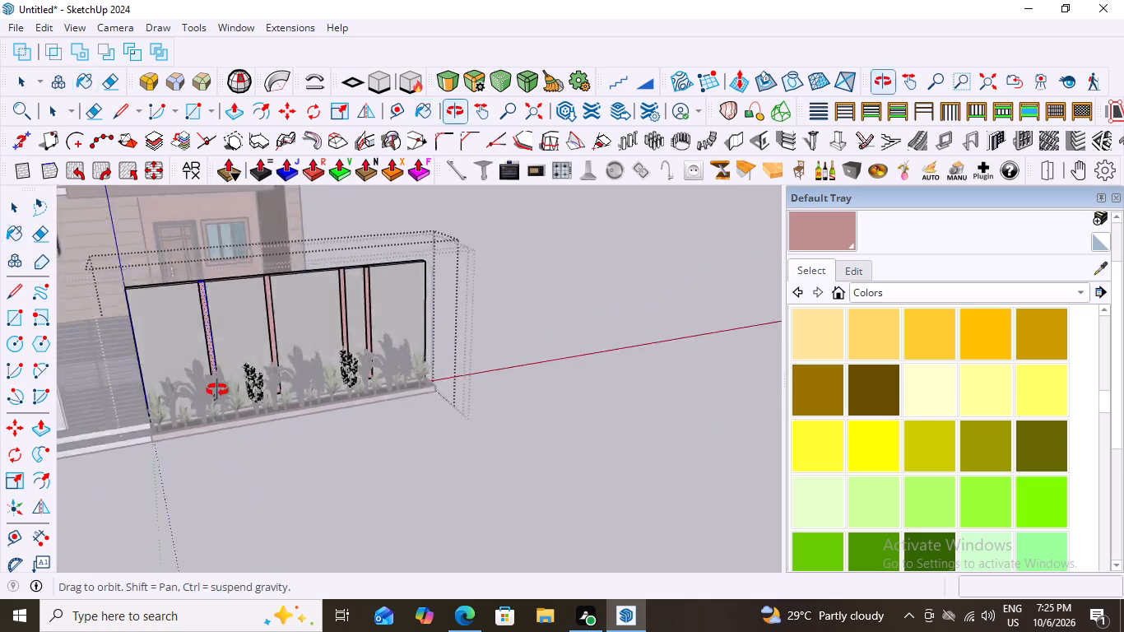
middle_drag(217, 390, 188, 391)
scroll(191, 349, up, 19)
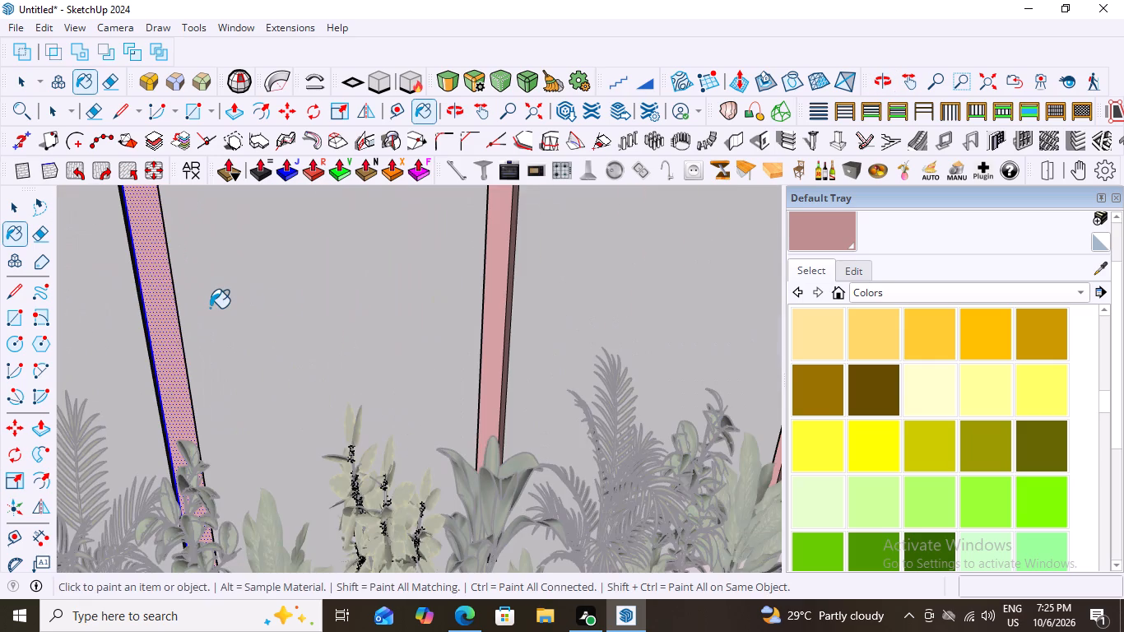
scroll(499, 379, down, 7)
middle_drag(572, 387, 187, 358)
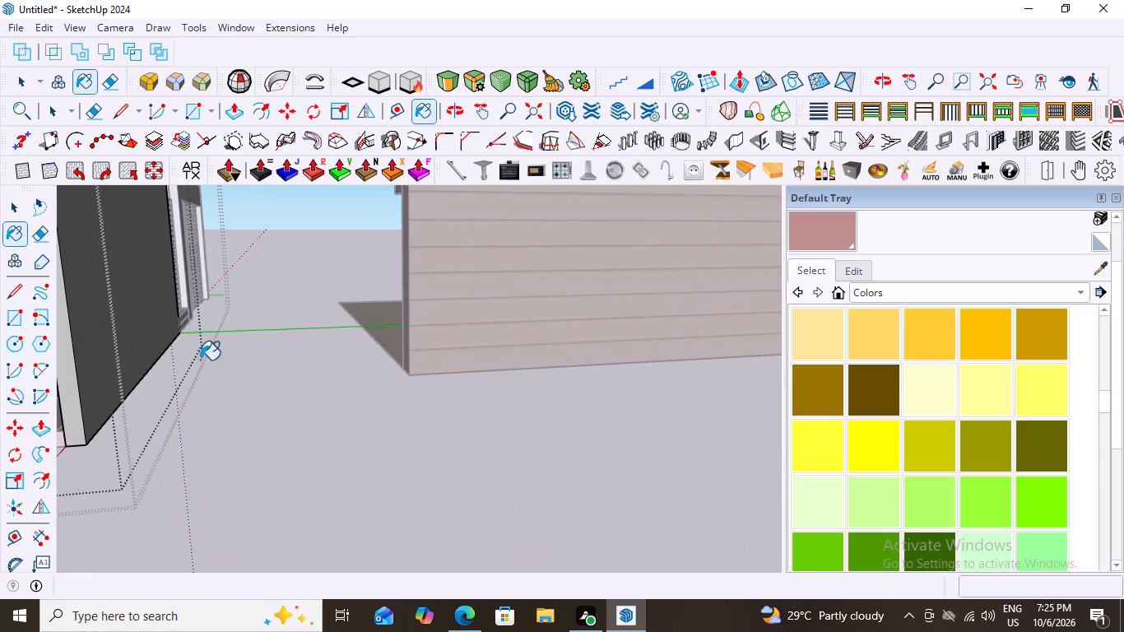
scroll(453, 388, down, 7)
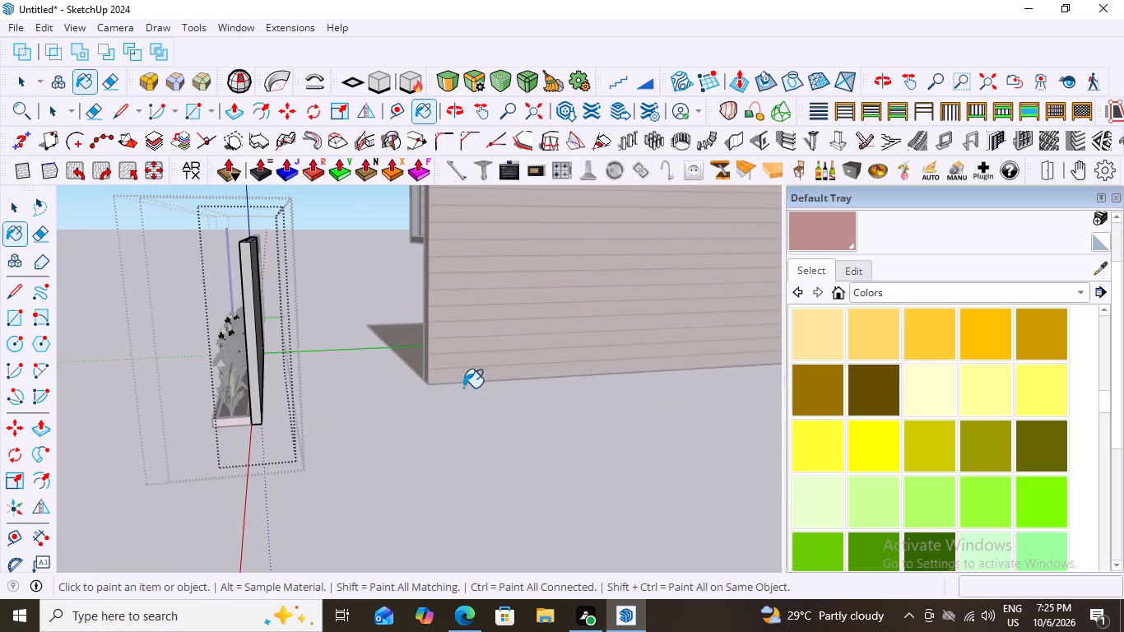
scroll(230, 368, up, 10)
middle_drag(252, 356, 402, 379)
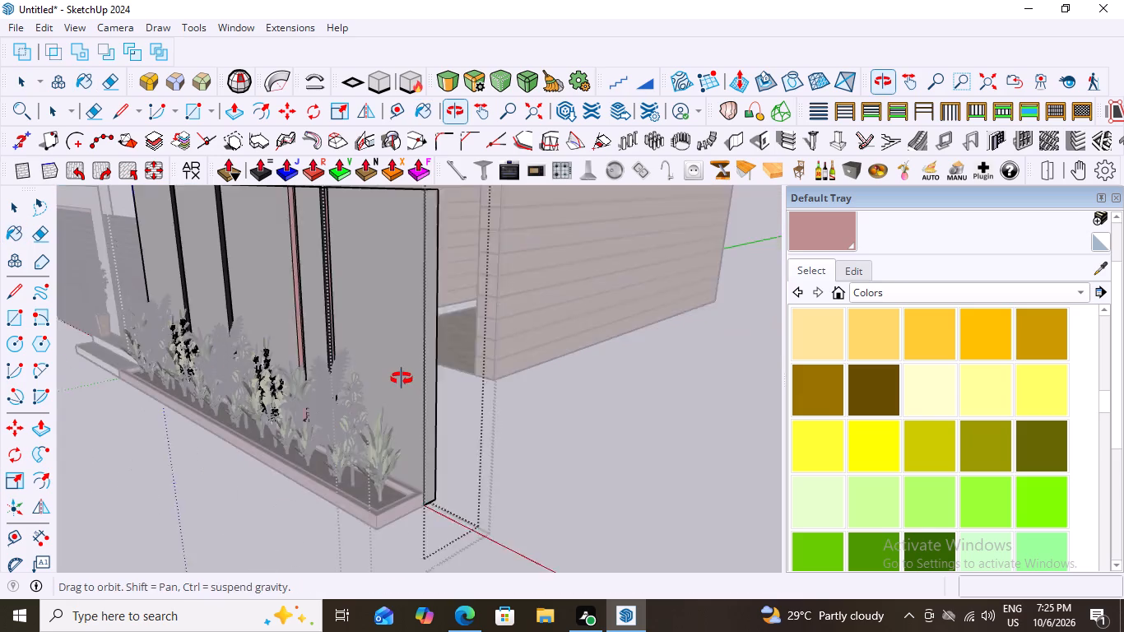
middle_drag(402, 379, 392, 378)
scroll(324, 357, up, 12)
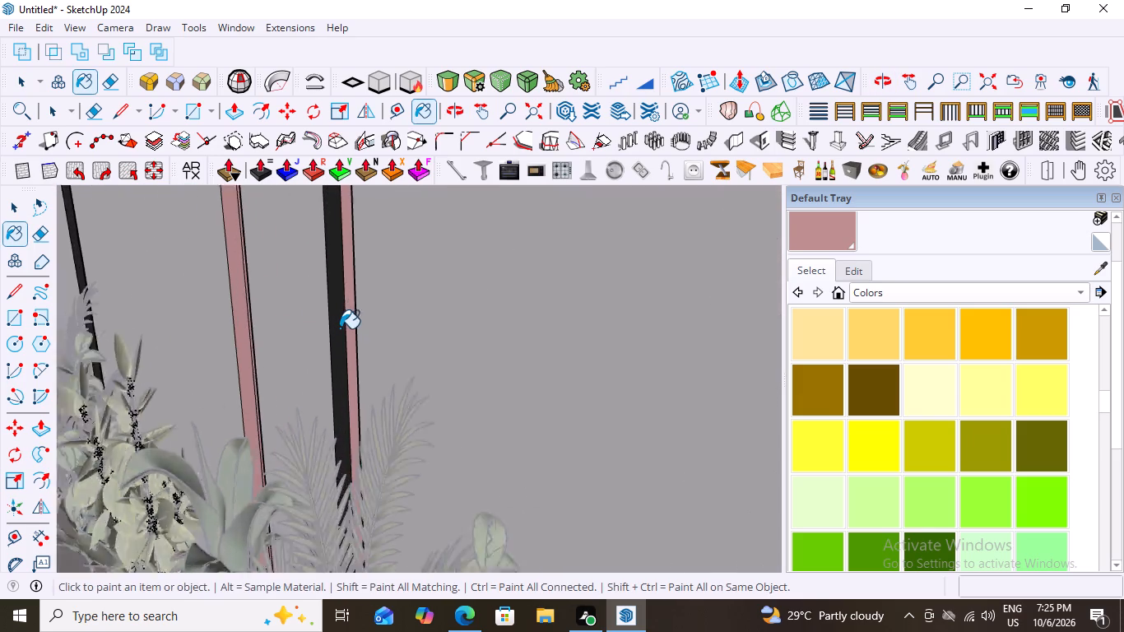
scroll(340, 328, up, 6)
click(337, 320)
Paint the remaining black side face of the strip nearest the gate with the sampled pink material.
scroll(416, 330, down, 6)
middle_drag(301, 343, 669, 367)
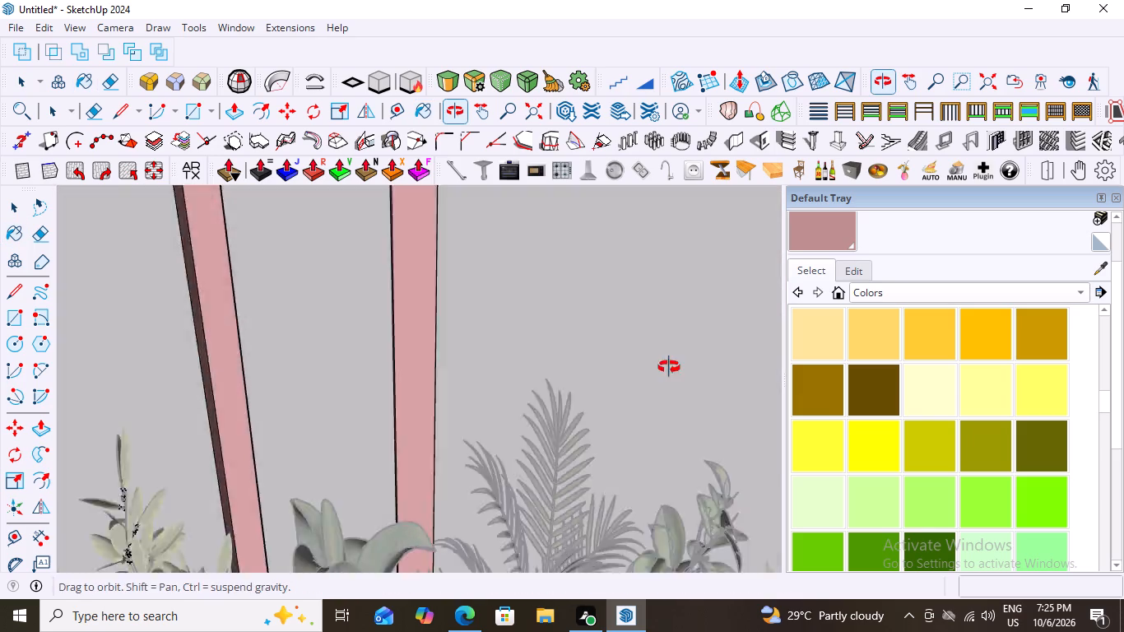
middle_drag(669, 367, 166, 455)
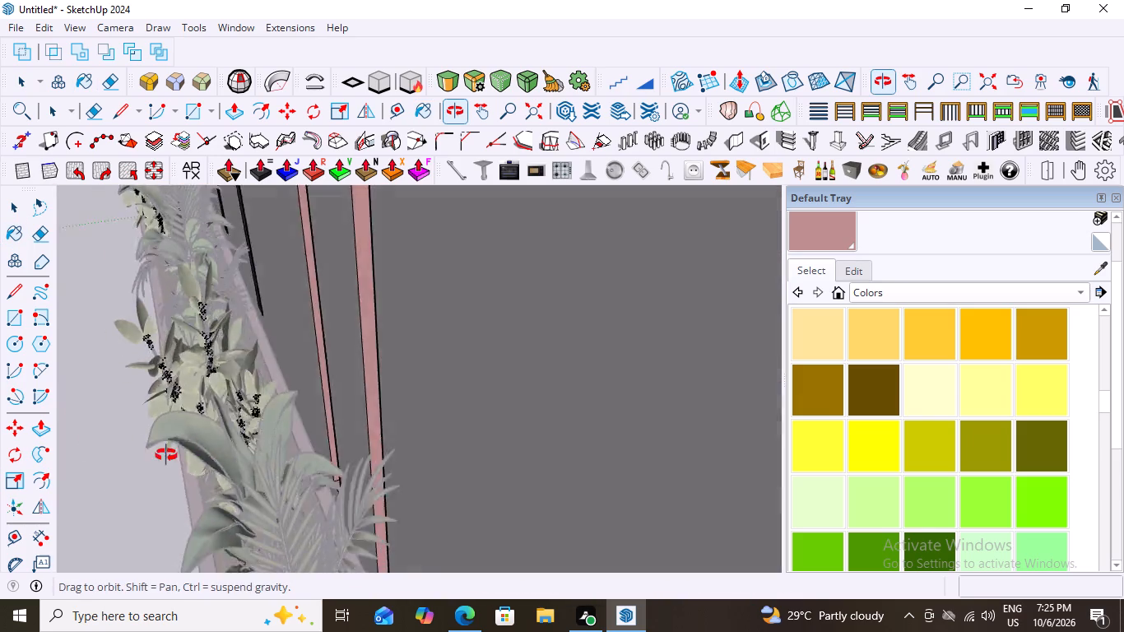
middle_drag(166, 455, 173, 449)
middle_drag(288, 412, 506, 424)
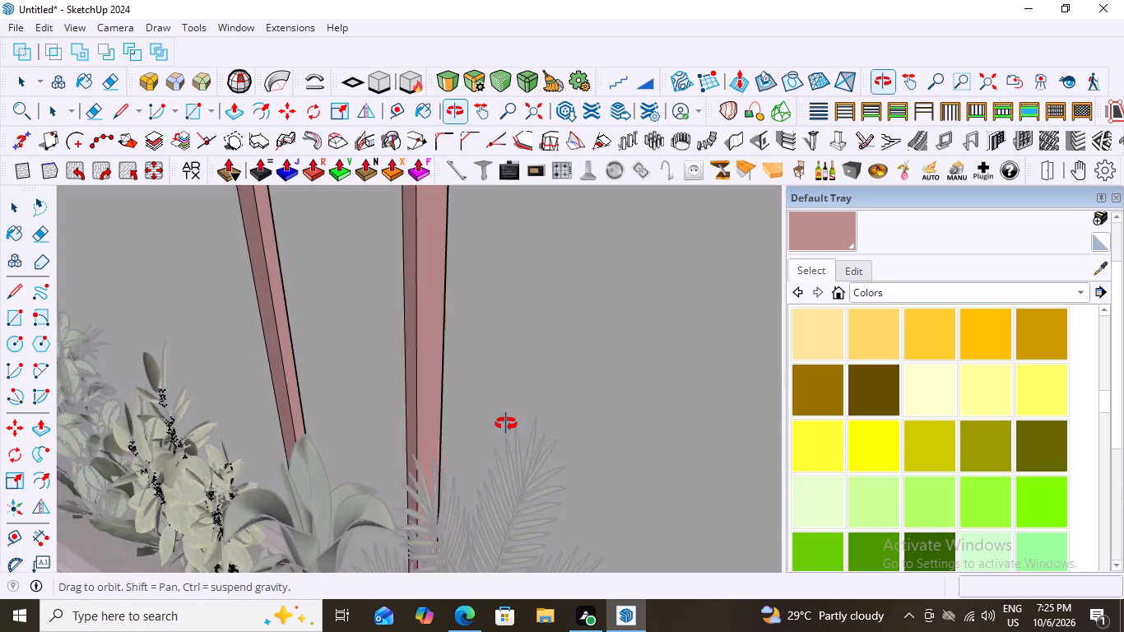
middle_drag(506, 424, 509, 423)
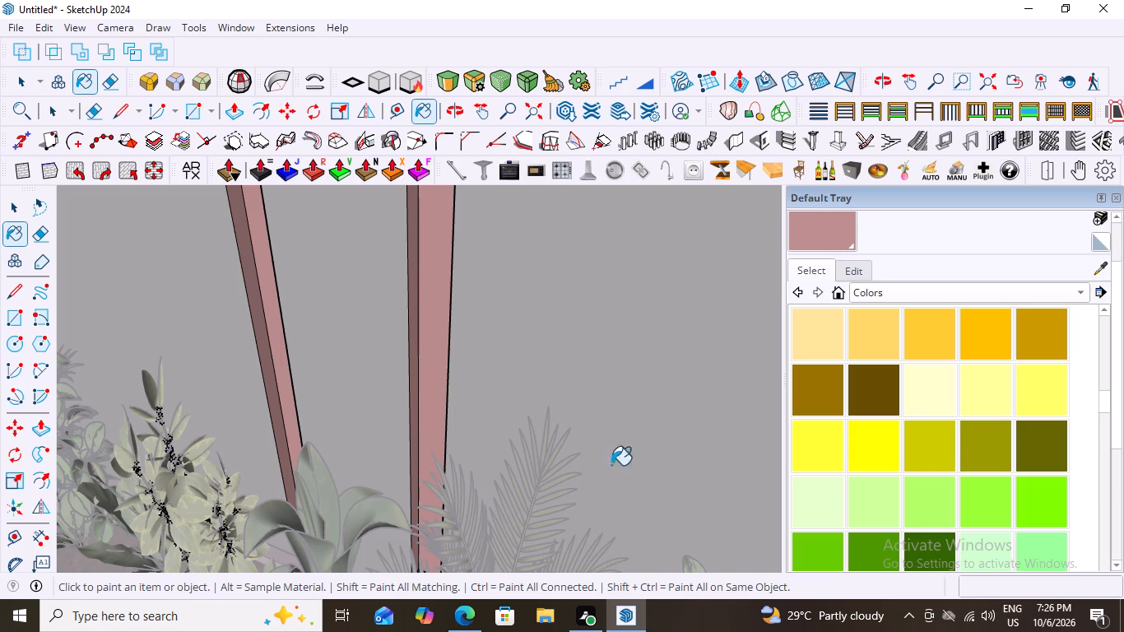
scroll(481, 364, down, 10)
scroll(407, 387, down, 6)
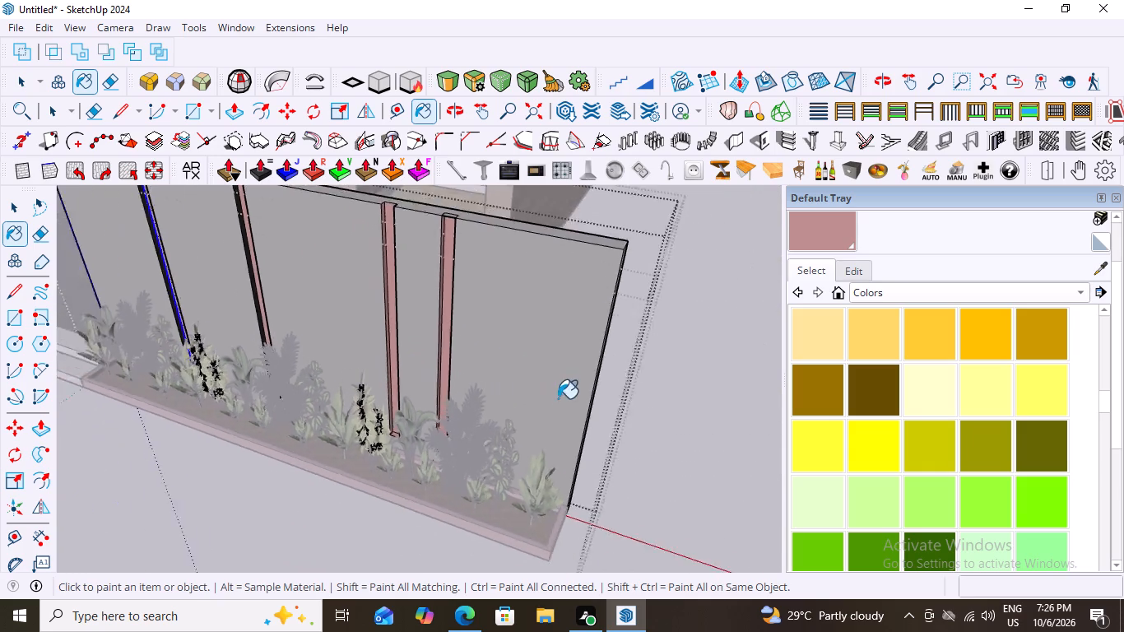
scroll(558, 398, down, 2)
scroll(249, 286, up, 14)
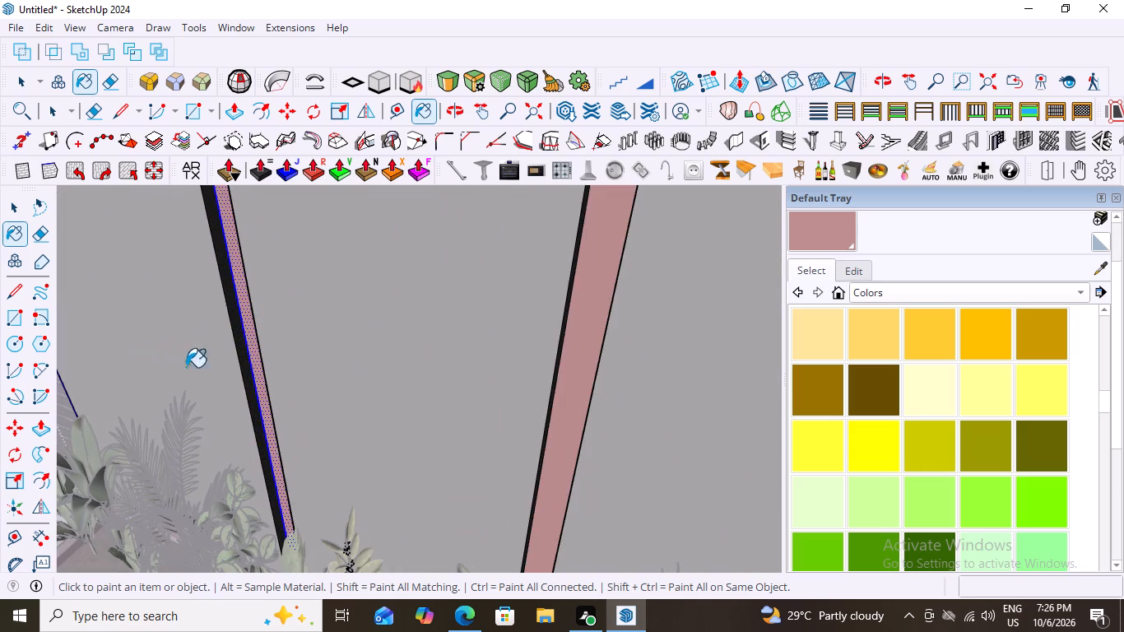
scroll(201, 376, up, 20)
scroll(201, 376, up, 1)
click(254, 369)
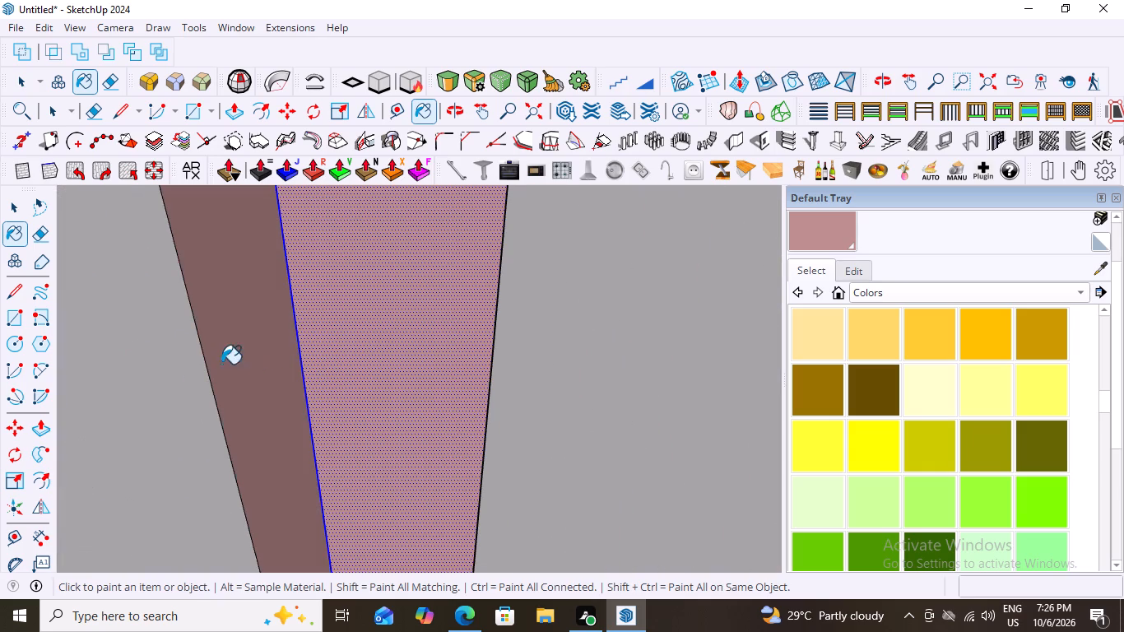
Paint the remaining black side face of the second strip from the gate with the same pink material.
scroll(205, 353, down, 20)
scroll(205, 353, down, 13)
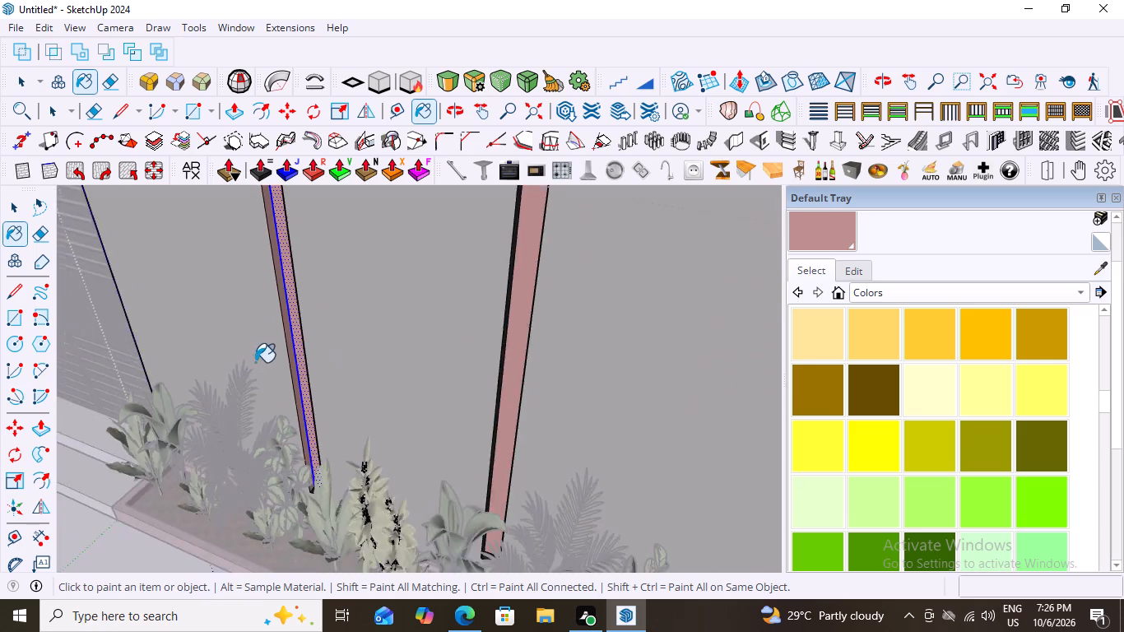
scroll(255, 362, down, 2)
middle_drag(336, 379, 525, 389)
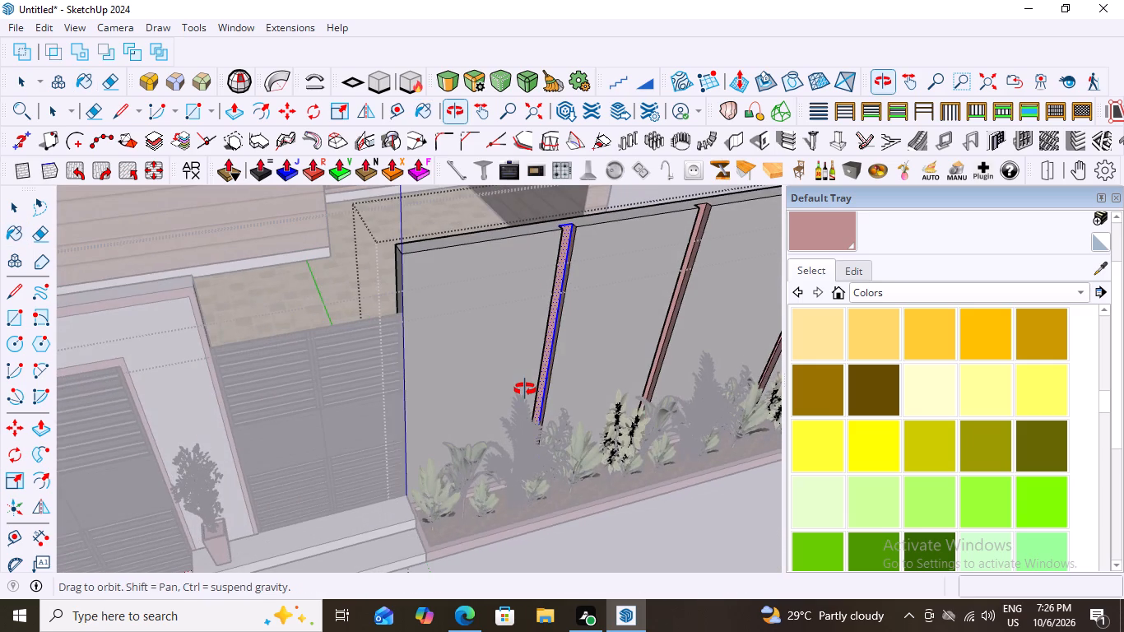
middle_drag(525, 389, 532, 388)
scroll(662, 356, up, 14)
scroll(472, 355, down, 9)
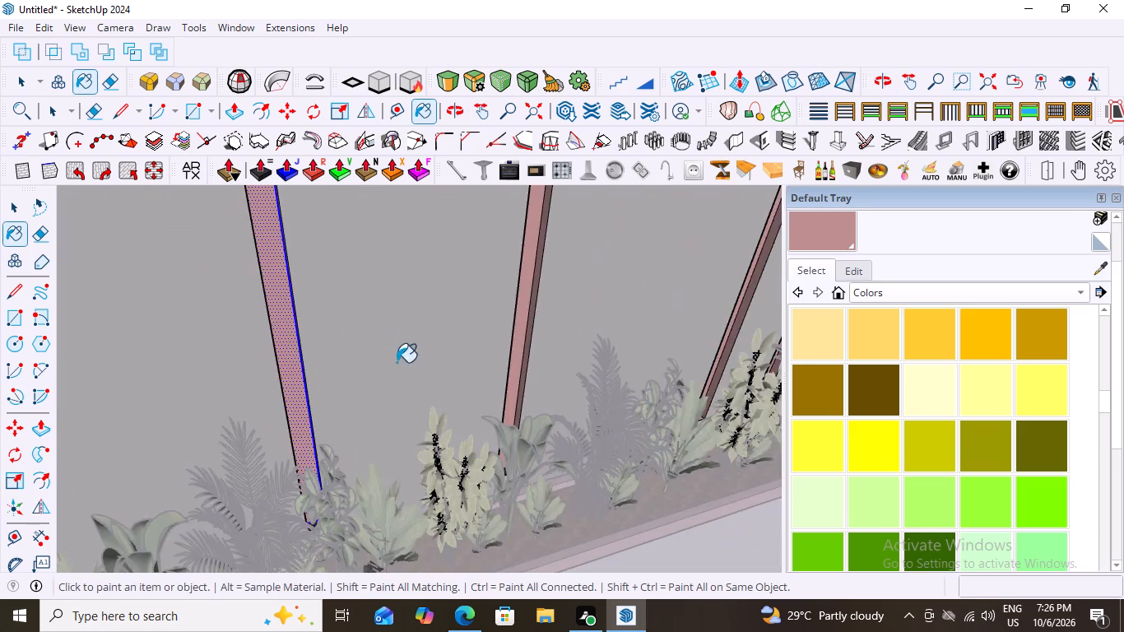
scroll(397, 362, down, 14)
middle_drag(532, 388, 216, 290)
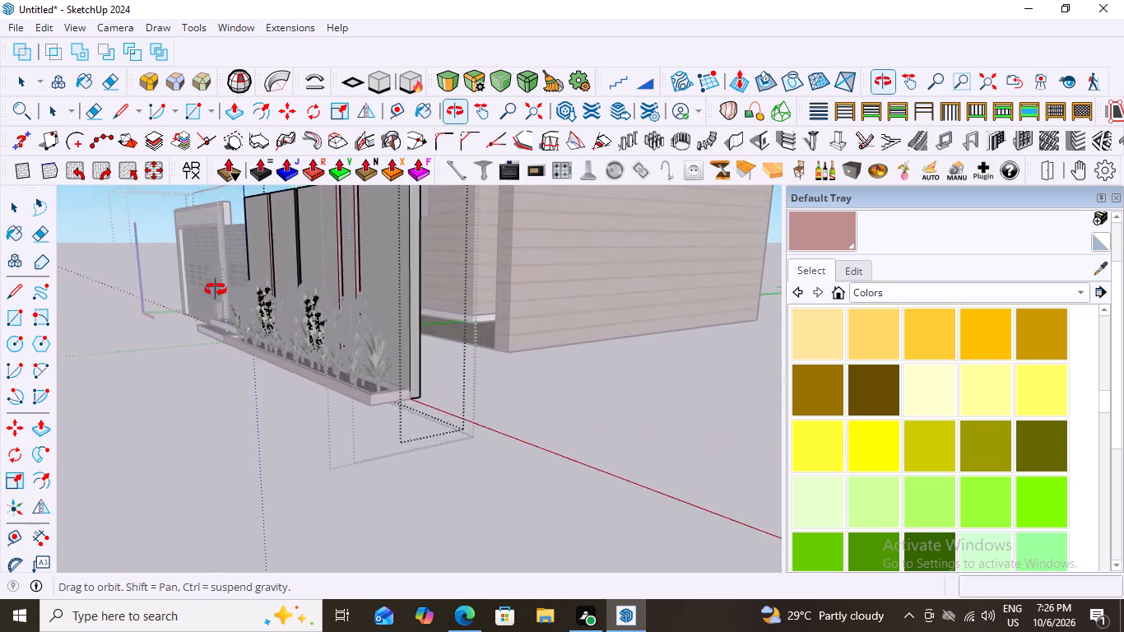
middle_drag(216, 290, 221, 293)
scroll(311, 287, up, 14)
click(313, 279)
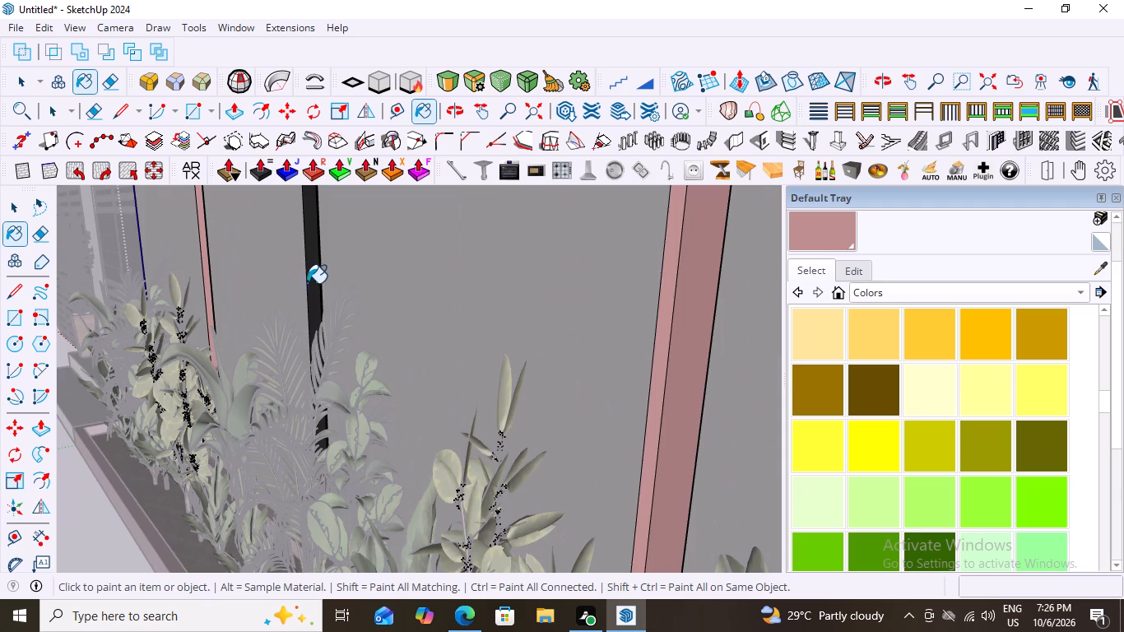
Finish painting and leave all nested editing levels of the compound wall to return to the whole model.
scroll(252, 323, down, 12)
middle_drag(183, 371, 490, 448)
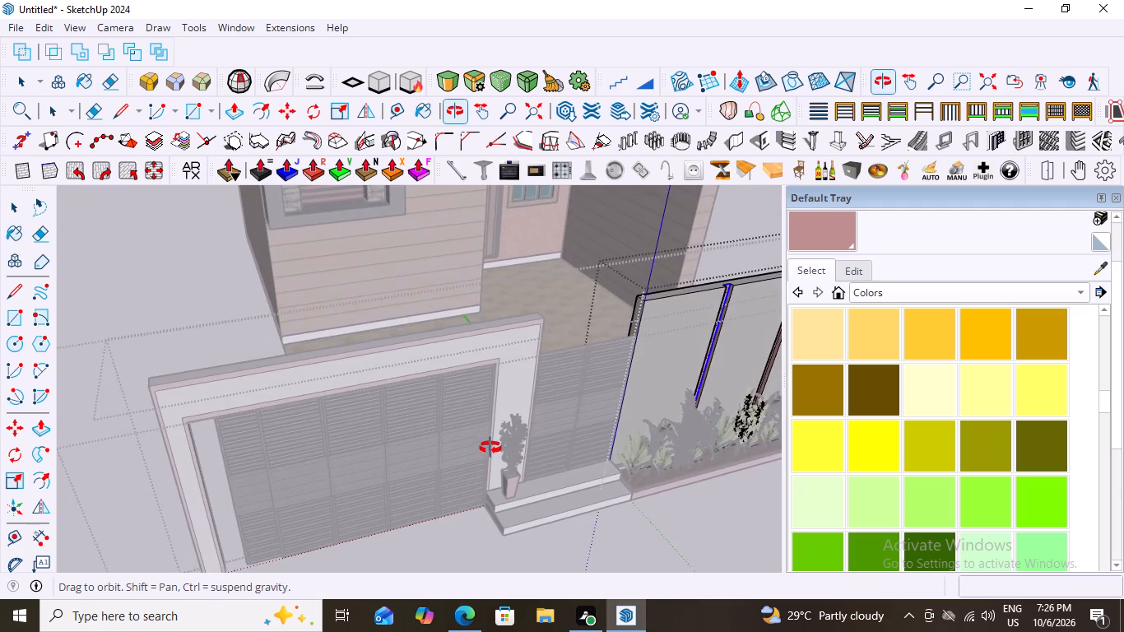
middle_drag(490, 448, 492, 441)
scroll(324, 355, down, 9)
scroll(537, 355, up, 10)
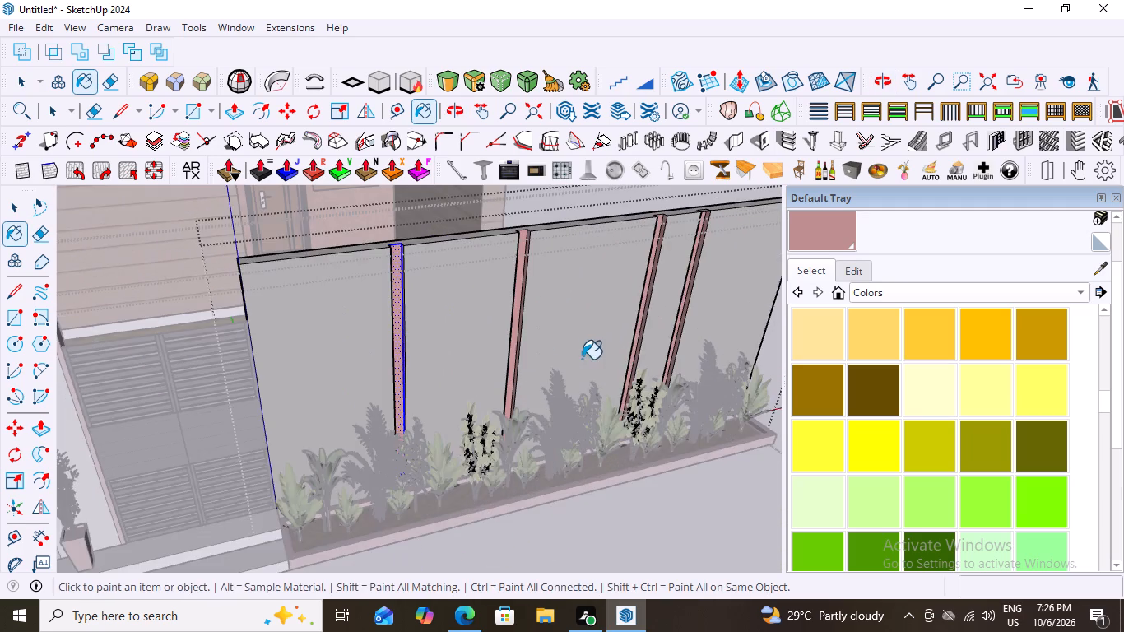
scroll(223, 317, down, 13)
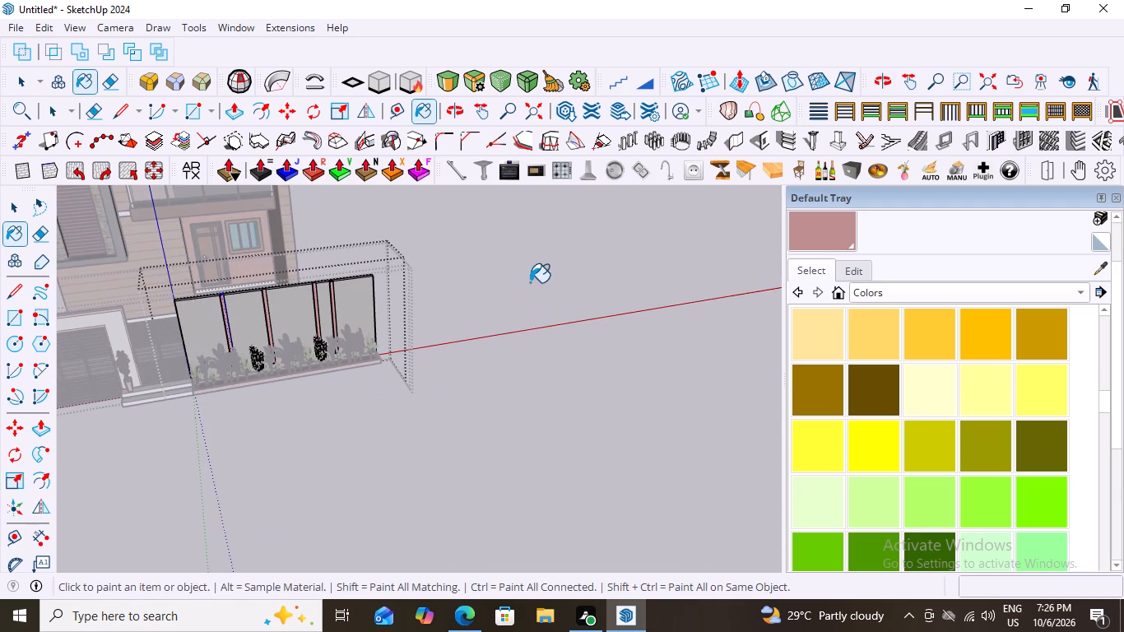
key(space)
click(520, 283)
scroll(465, 303, down, 6)
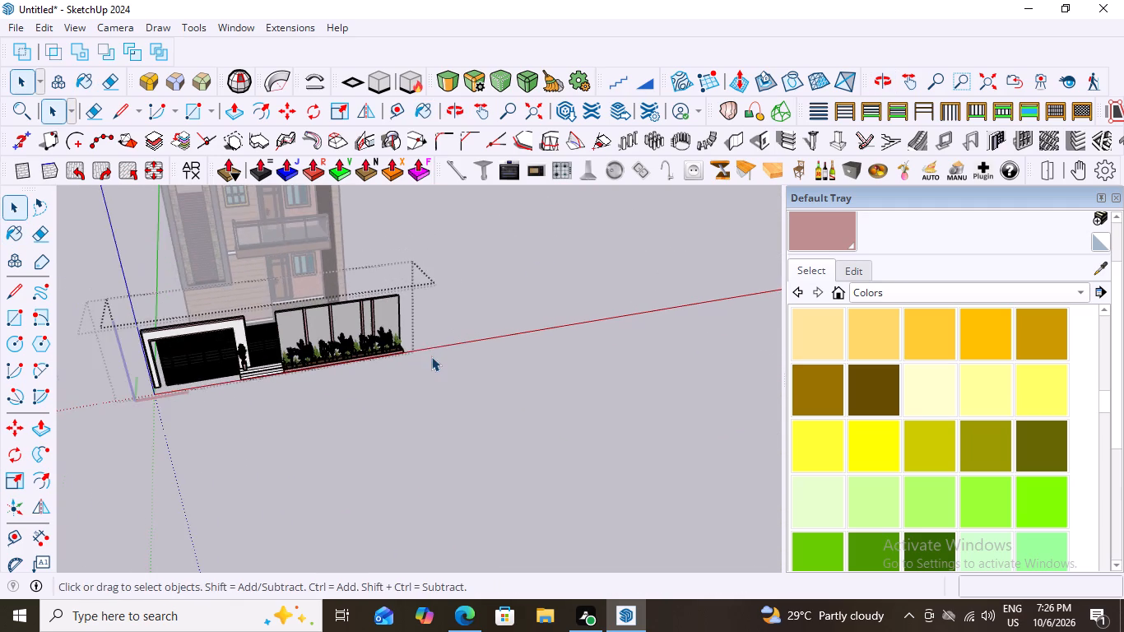
scroll(405, 379, down, 6)
middle_drag(325, 343, 303, 276)
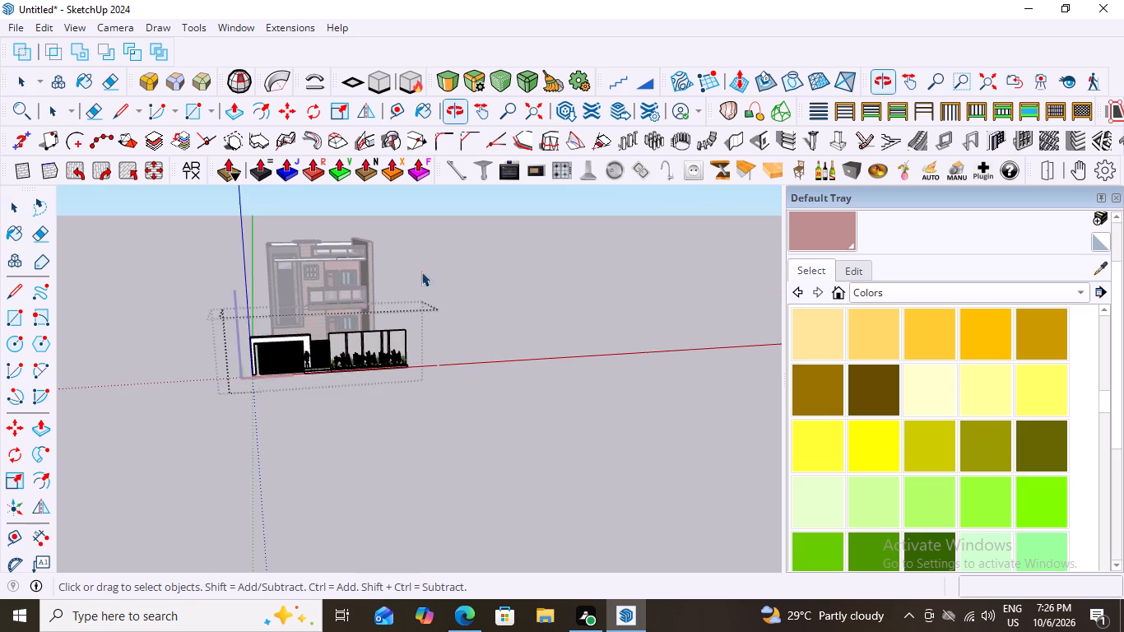
double_click(517, 276)
scroll(280, 303, up, 4)
click(625, 288)
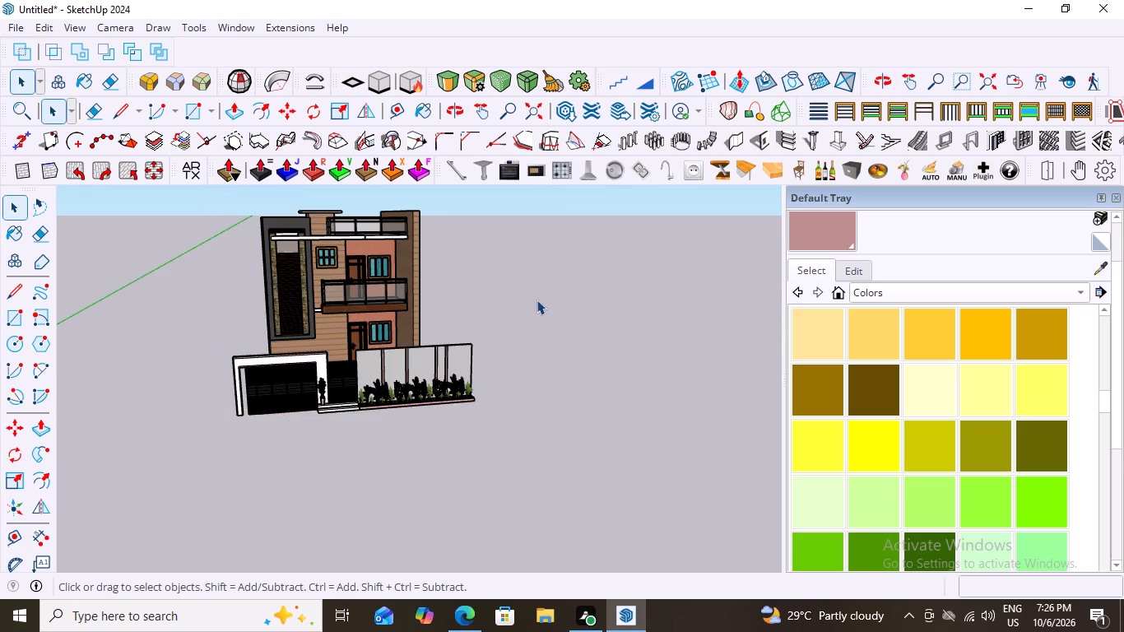
Examine the compound wall's placement and recoloured strips against the house from the front, side and above.
middle_drag(495, 314, 387, 307)
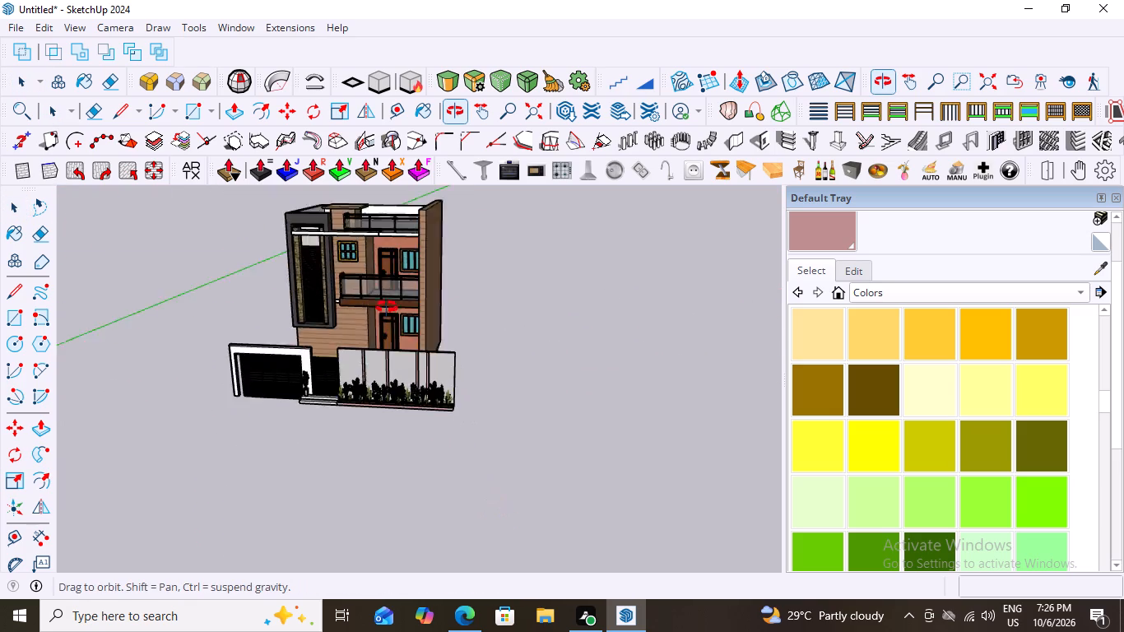
middle_drag(387, 307, 450, 355)
scroll(446, 312, down, 2)
middle_drag(363, 293, 374, 234)
scroll(372, 272, up, 2)
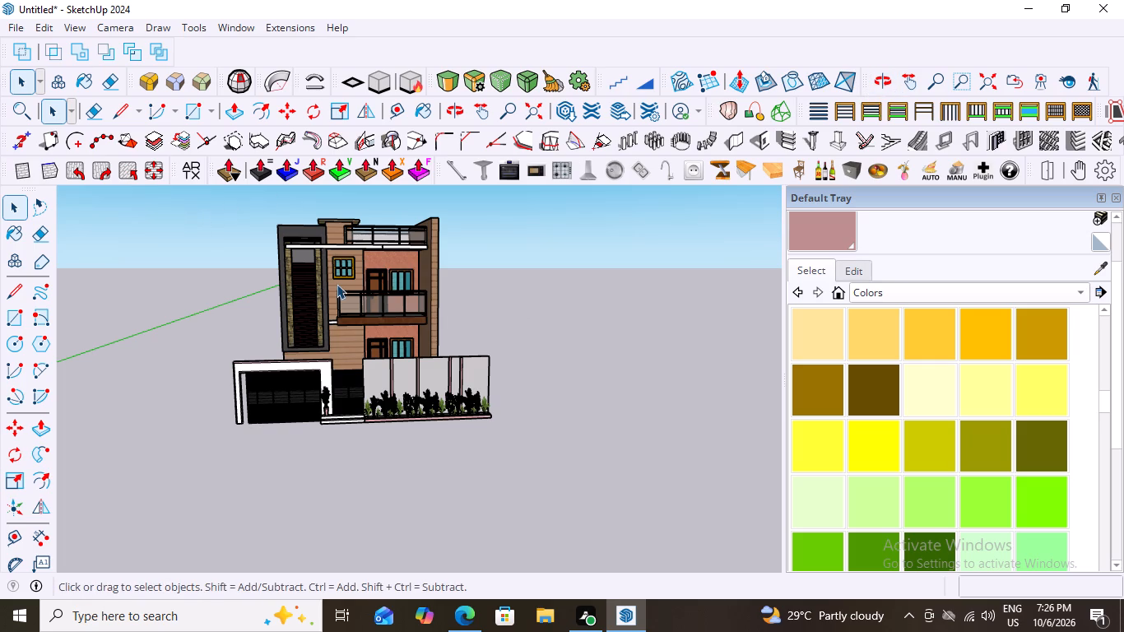
scroll(371, 392, up, 7)
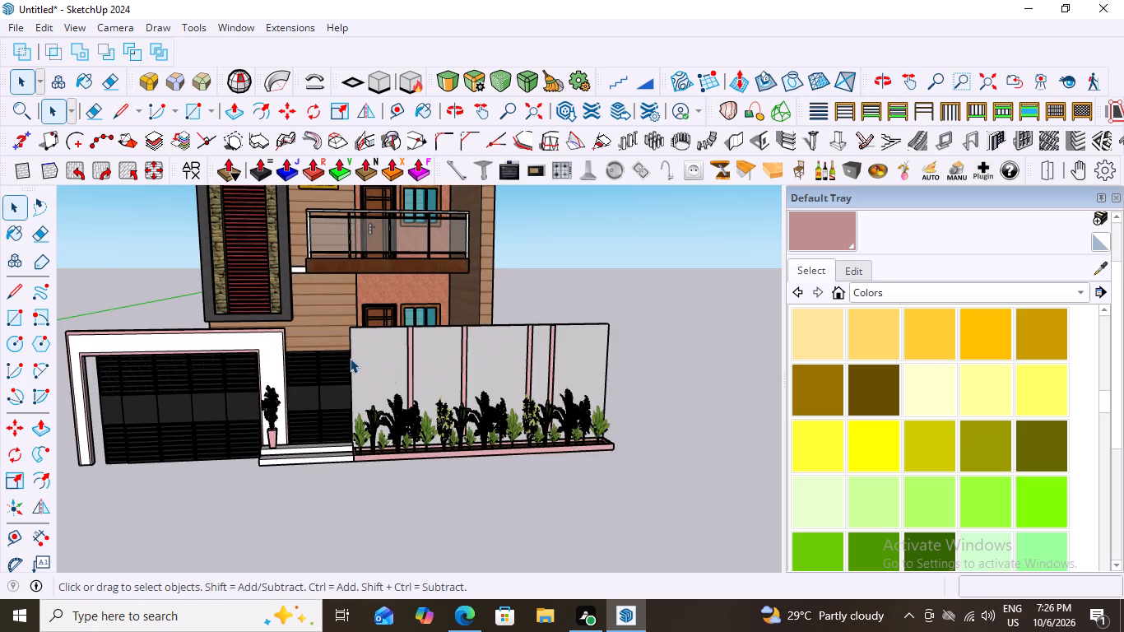
scroll(350, 358, up, 3)
scroll(350, 352, down, 6)
scroll(407, 320, down, 5)
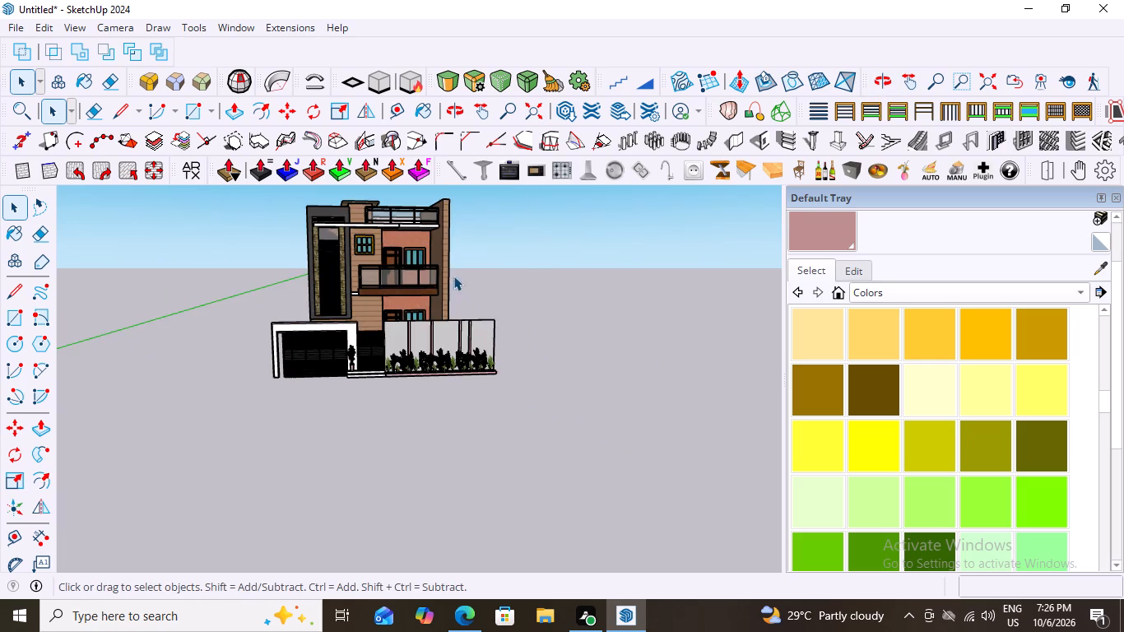
middle_drag(446, 286, 674, 416)
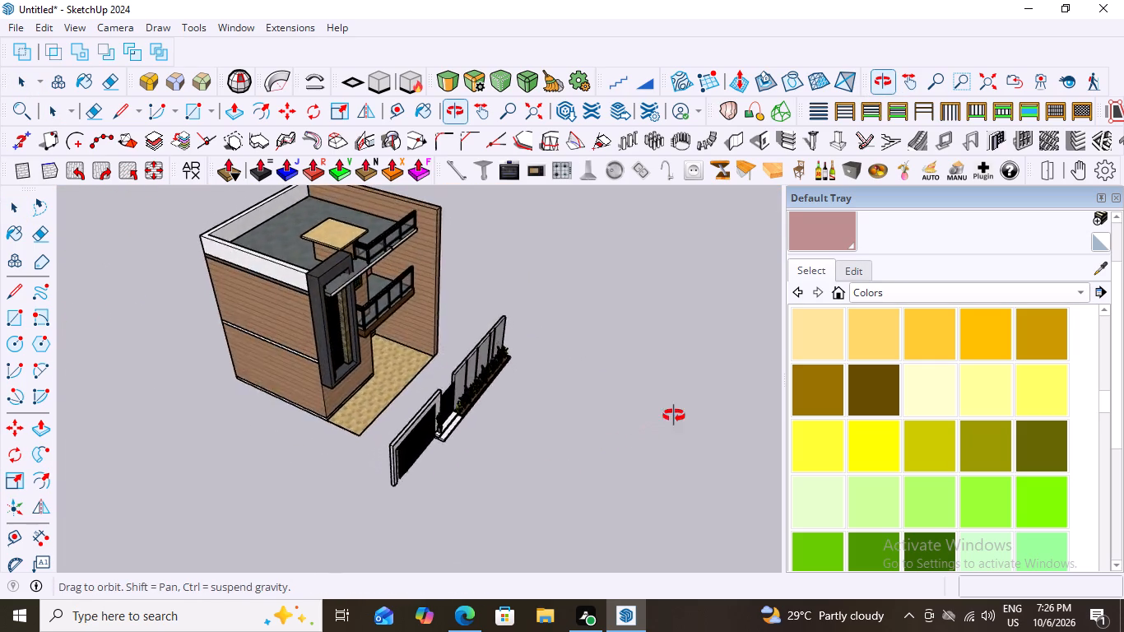
middle_drag(674, 416, 704, 405)
middle_drag(708, 404, 338, 411)
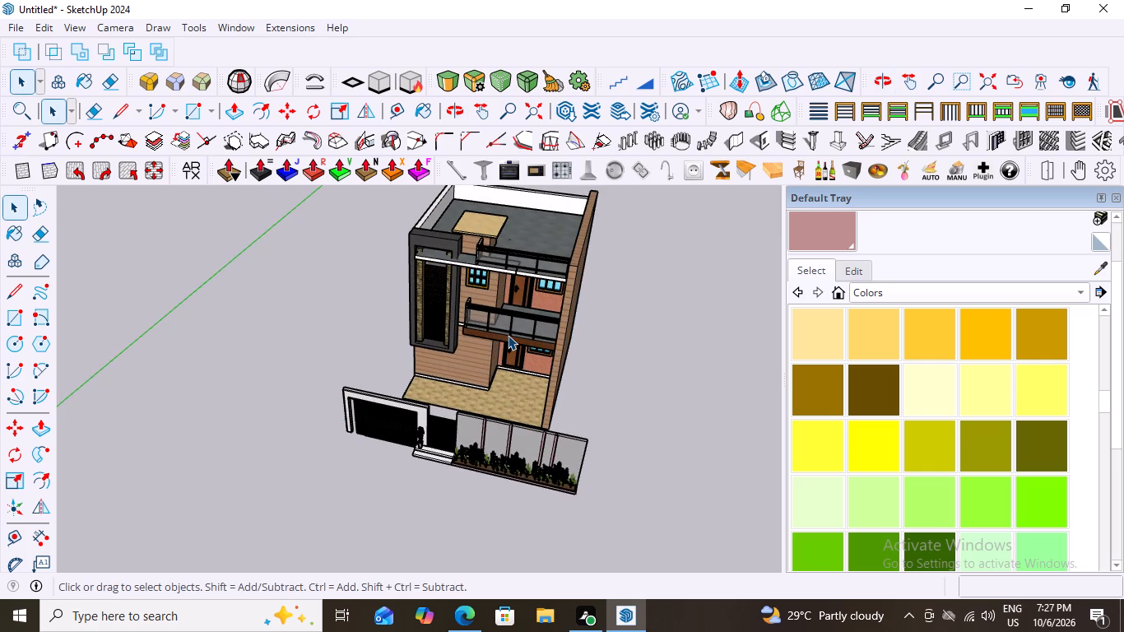
Move the whole compound wall with gate about 2' 10 7/8" along the green axis towards the house.
scroll(509, 430, up, 4)
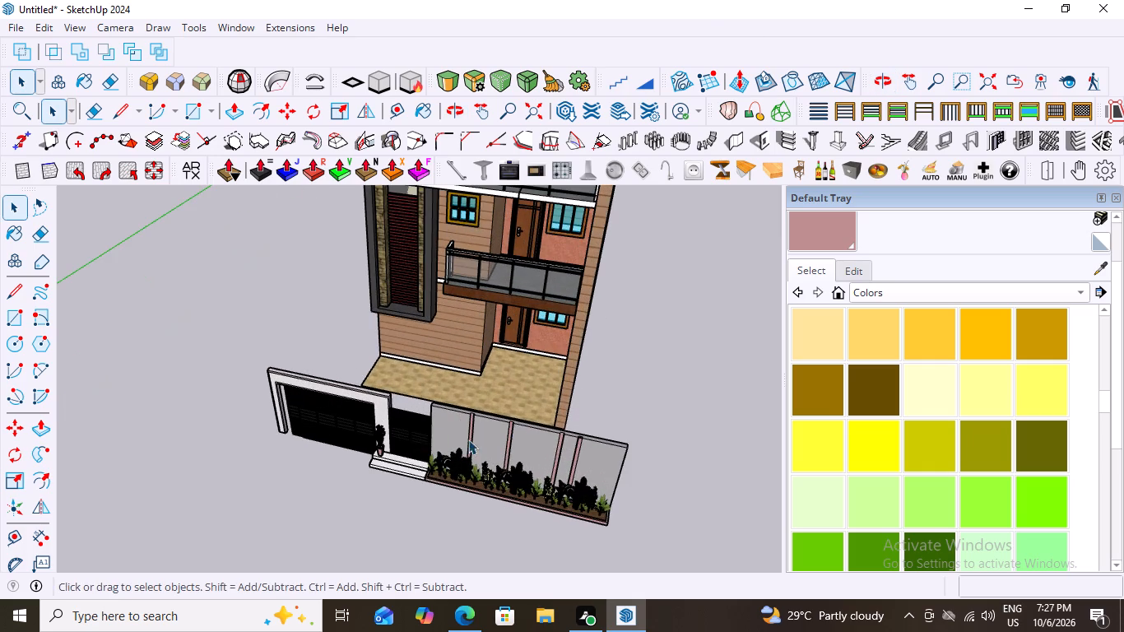
click(467, 450)
key(m)
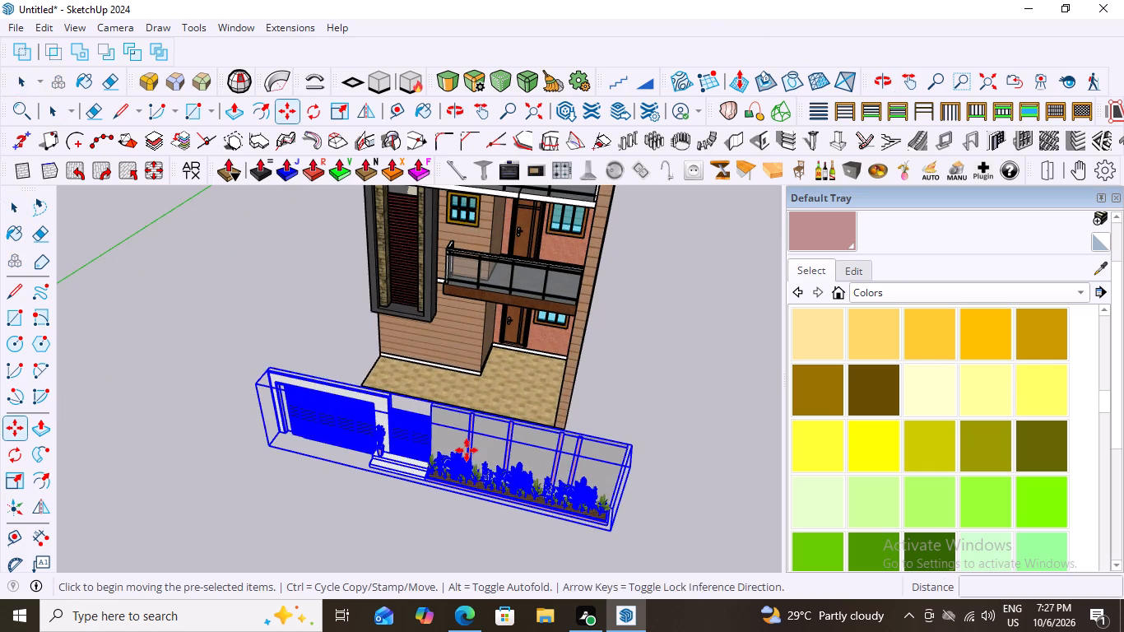
scroll(467, 462, down, 5)
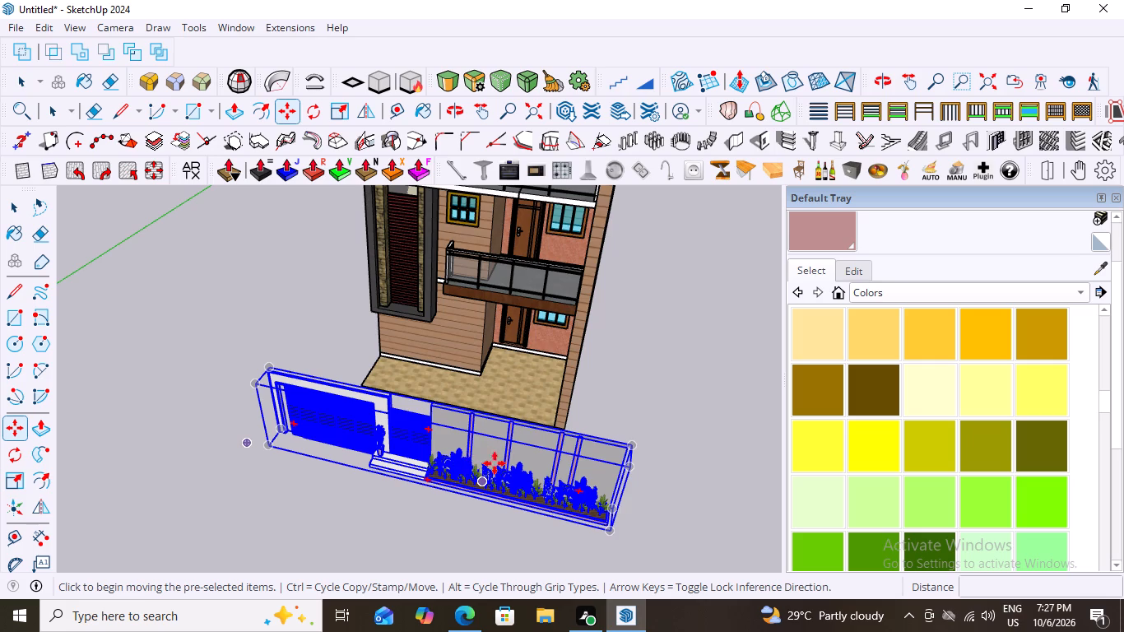
scroll(495, 463, down, 7)
scroll(578, 423, down, 1)
middle_drag(575, 425, 239, 363)
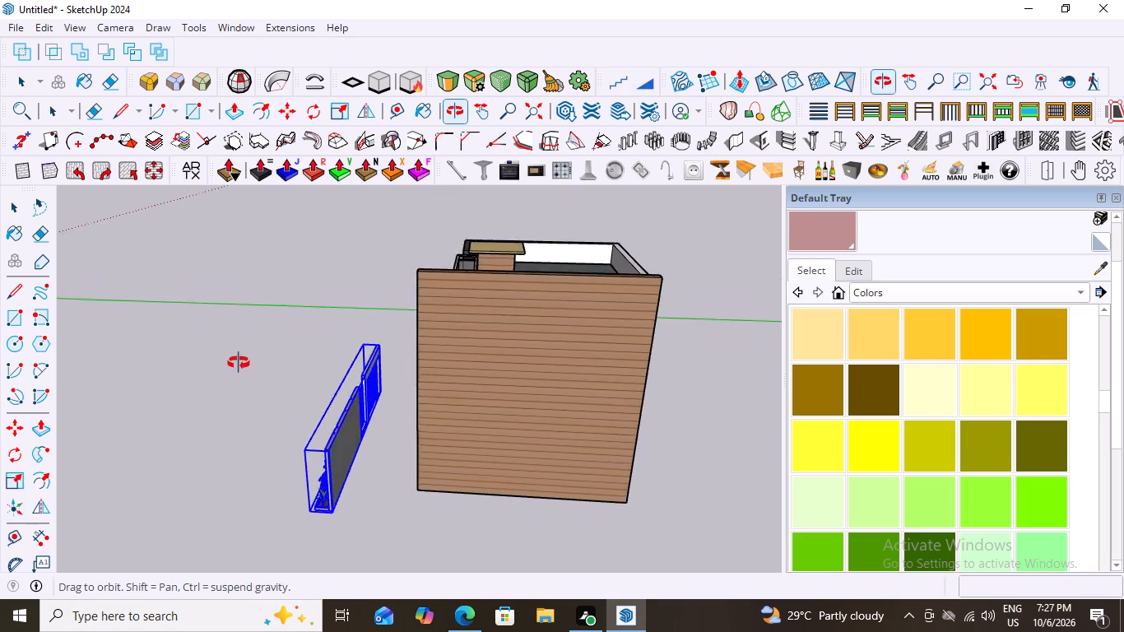
middle_drag(239, 363, 265, 379)
scroll(347, 527, up, 12)
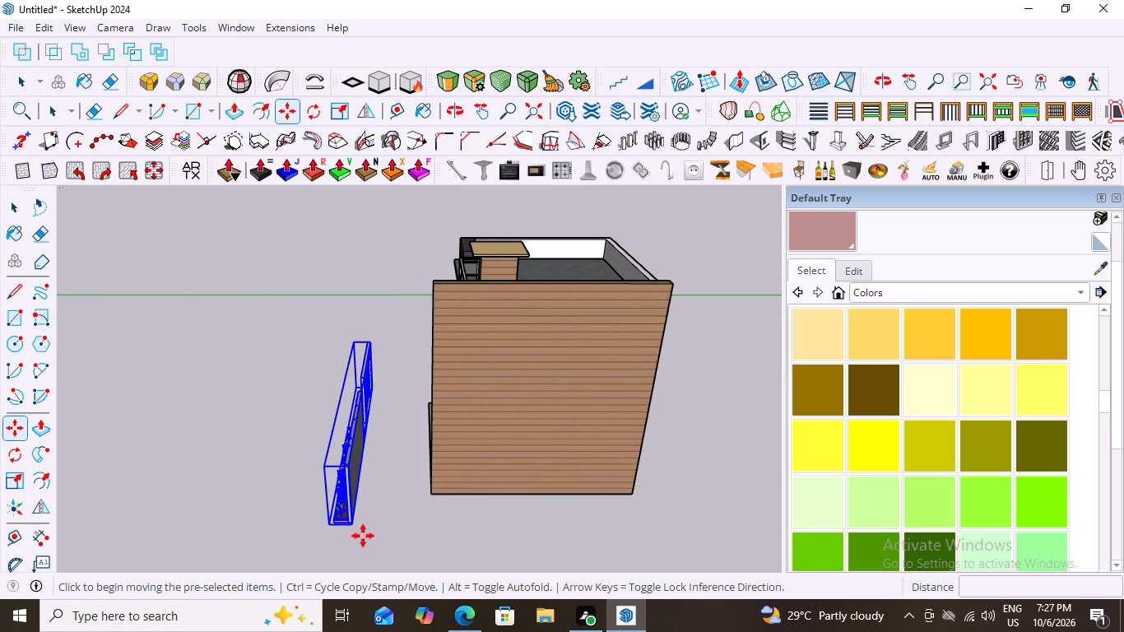
click(350, 523)
scroll(320, 537, up, 13)
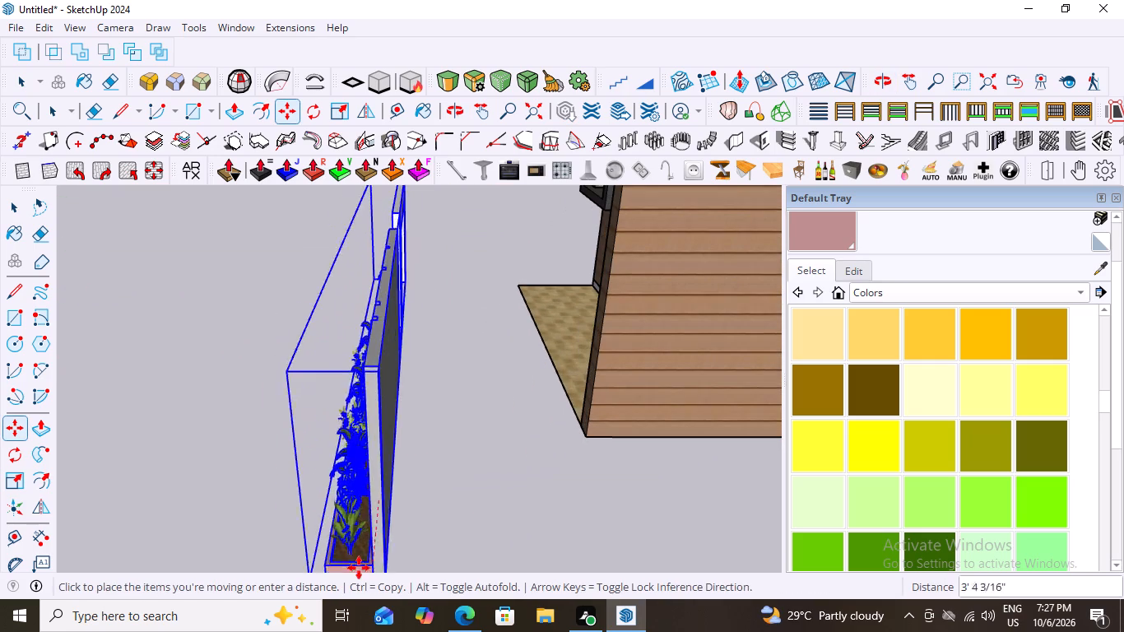
key(Escape)
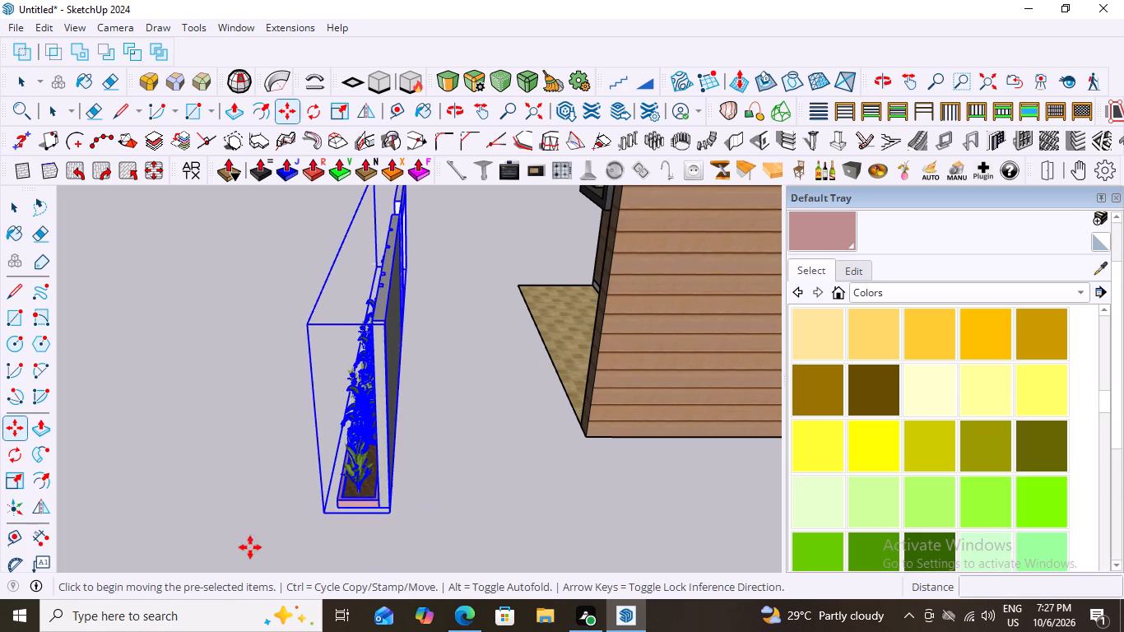
scroll(510, 434, down, 8)
scroll(485, 495, up, 8)
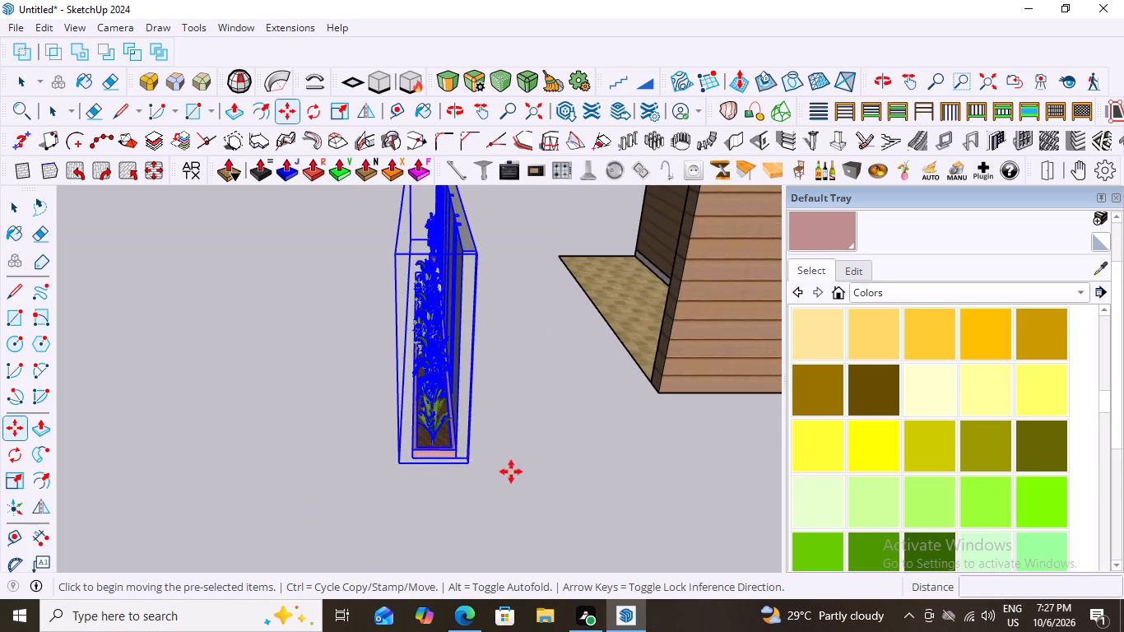
click(467, 462)
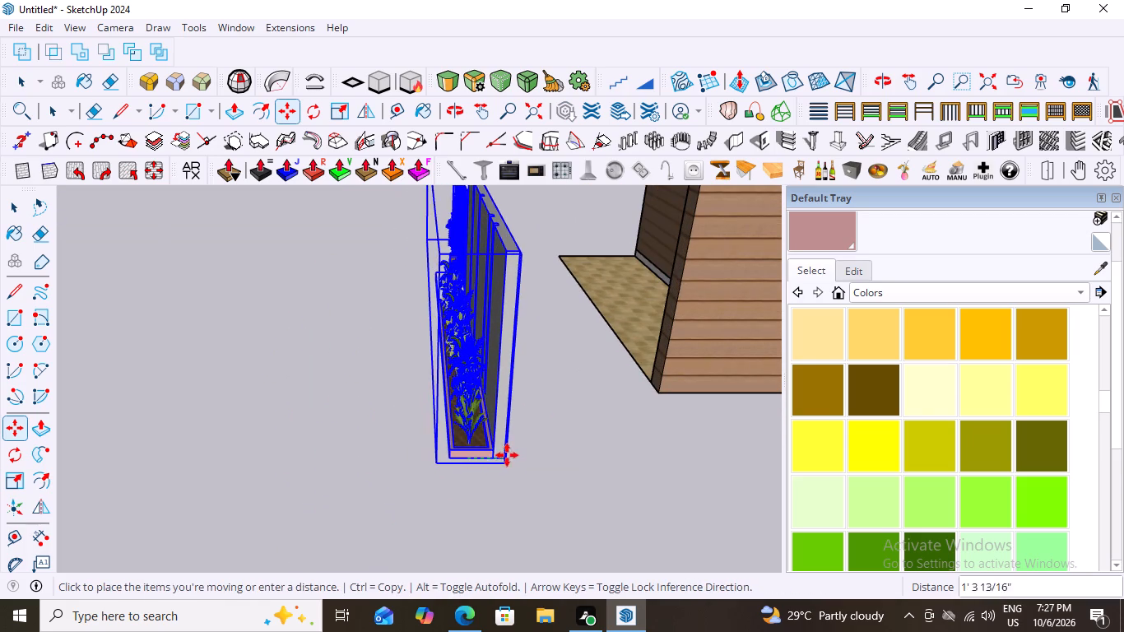
click(549, 454)
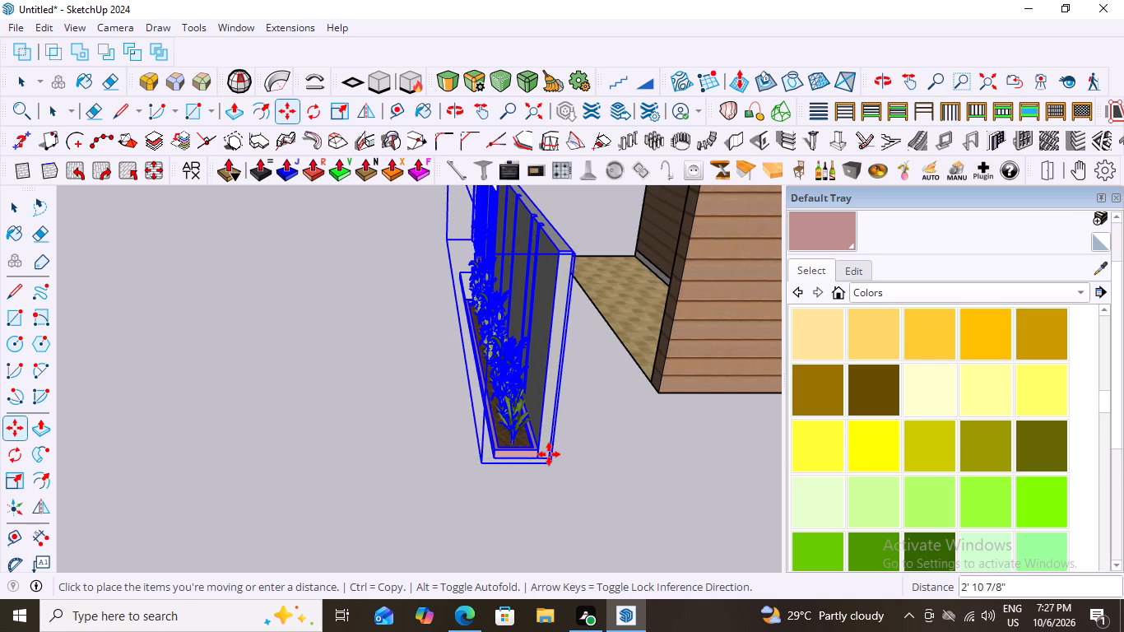
Finish the move, deselect the compound wall and examine its new placement against the house from the side and front.
key(space)
scroll(377, 451, down, 8)
click(355, 414)
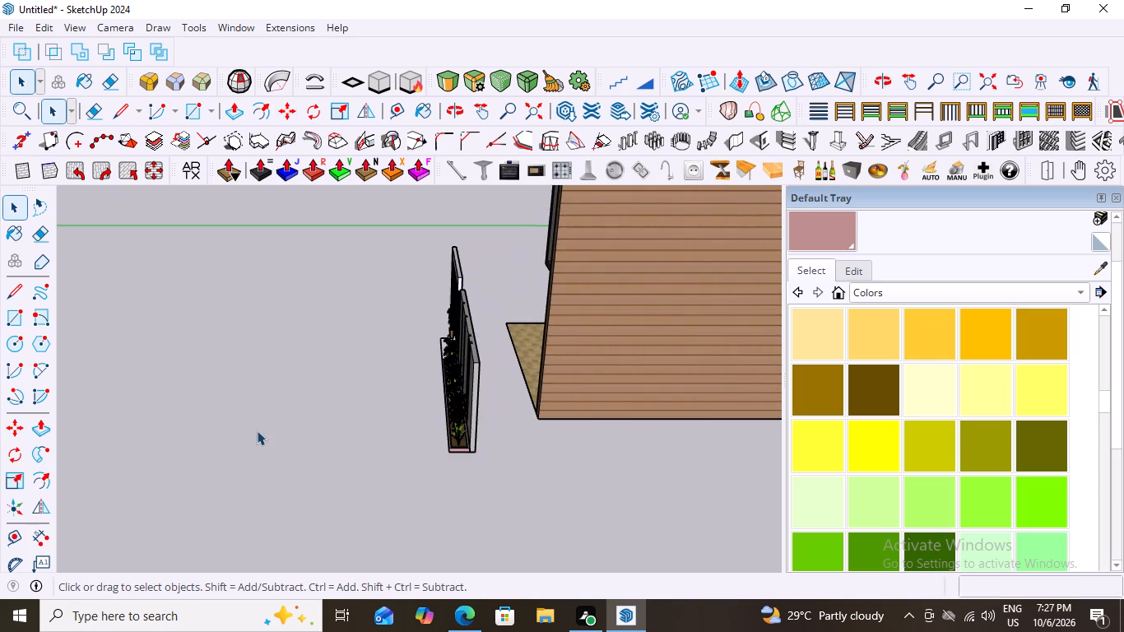
middle_drag(241, 433, 645, 399)
scroll(645, 399, down, 7)
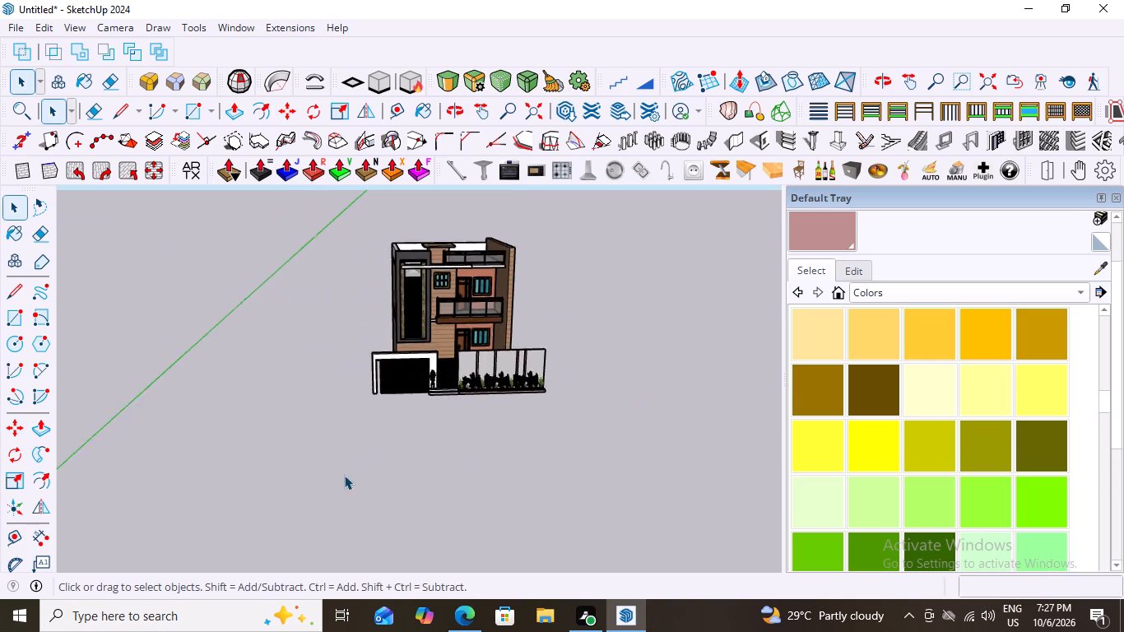
scroll(344, 475, down, 1)
middle_drag(562, 413, 81, 393)
scroll(292, 411, up, 3)
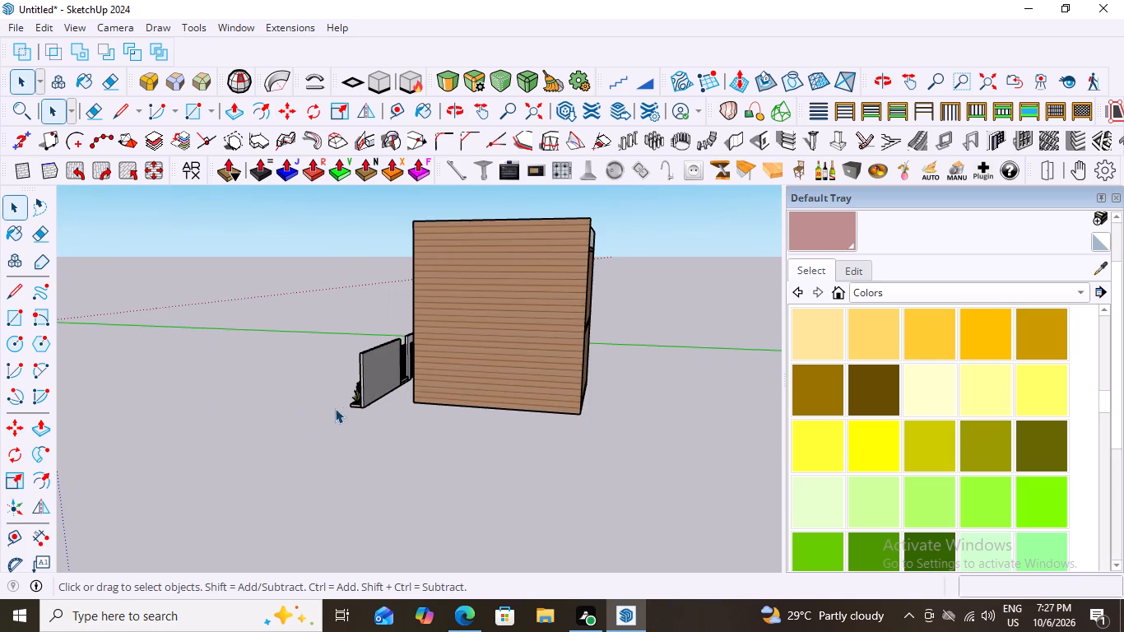
scroll(373, 397, up, 4)
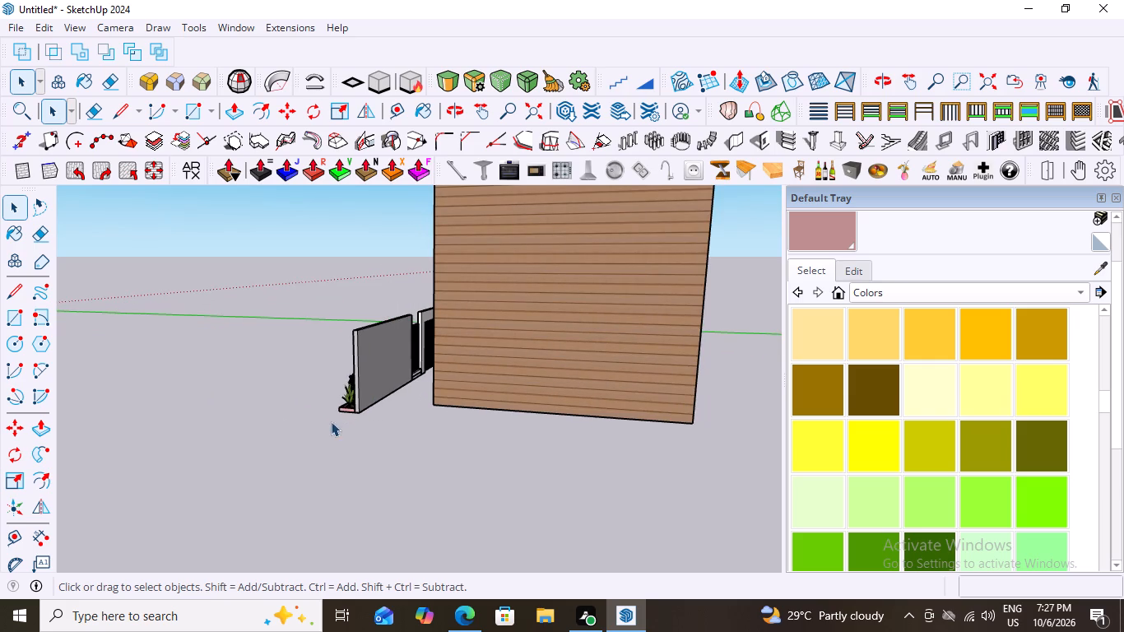
scroll(318, 393, down, 7)
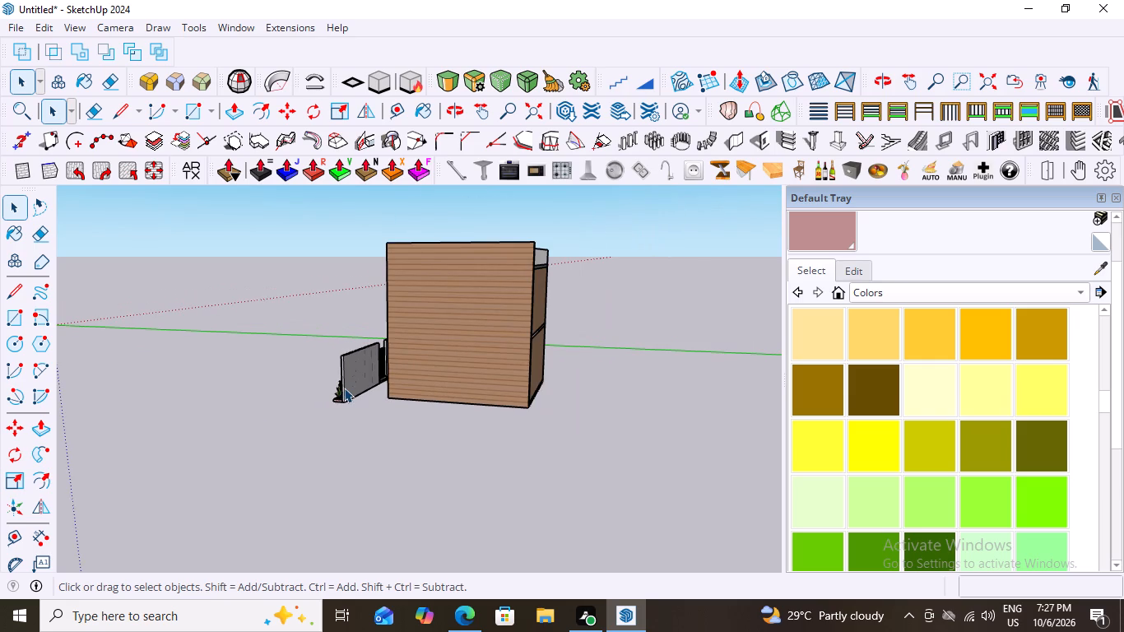
middle_drag(568, 428, 651, 423)
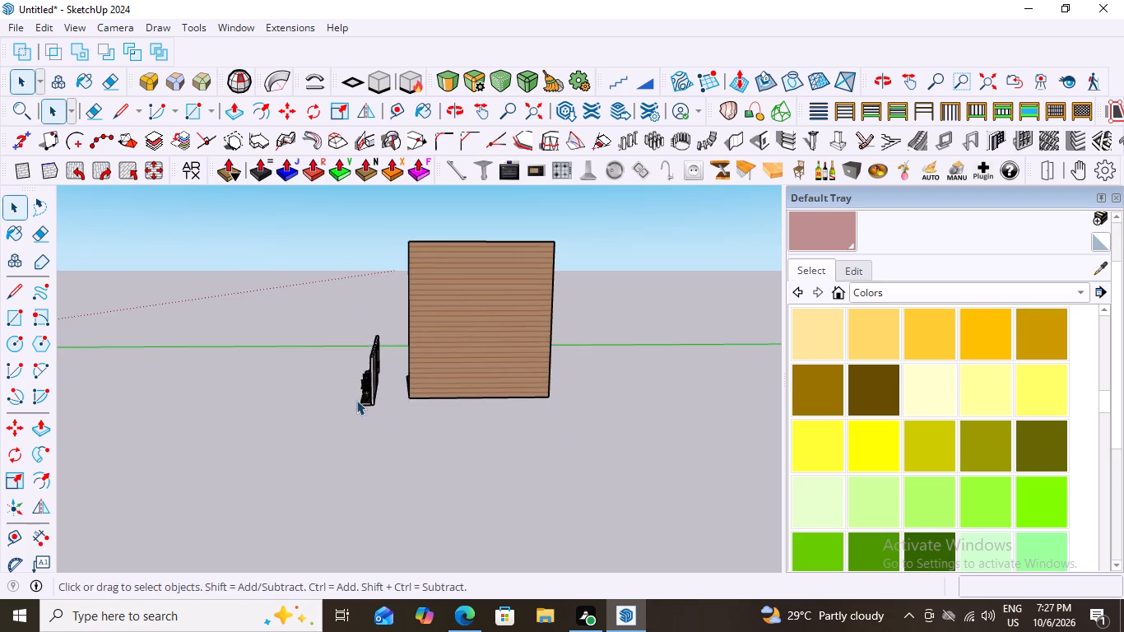
middle_drag(362, 401, 810, 405)
scroll(485, 322, up, 3)
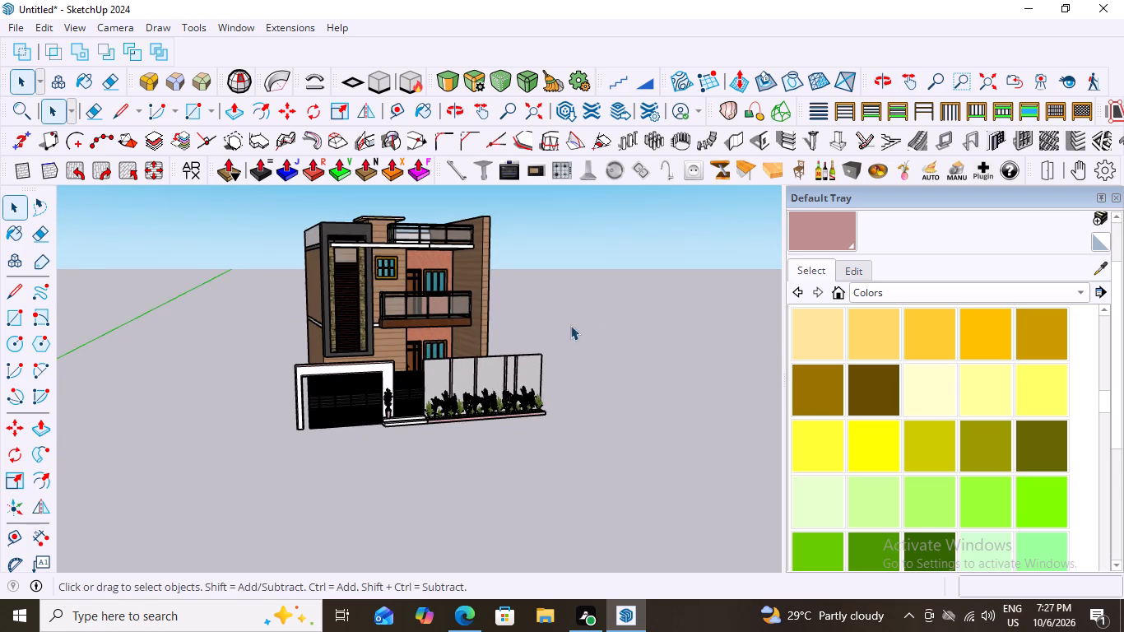
middle_drag(476, 318, 388, 325)
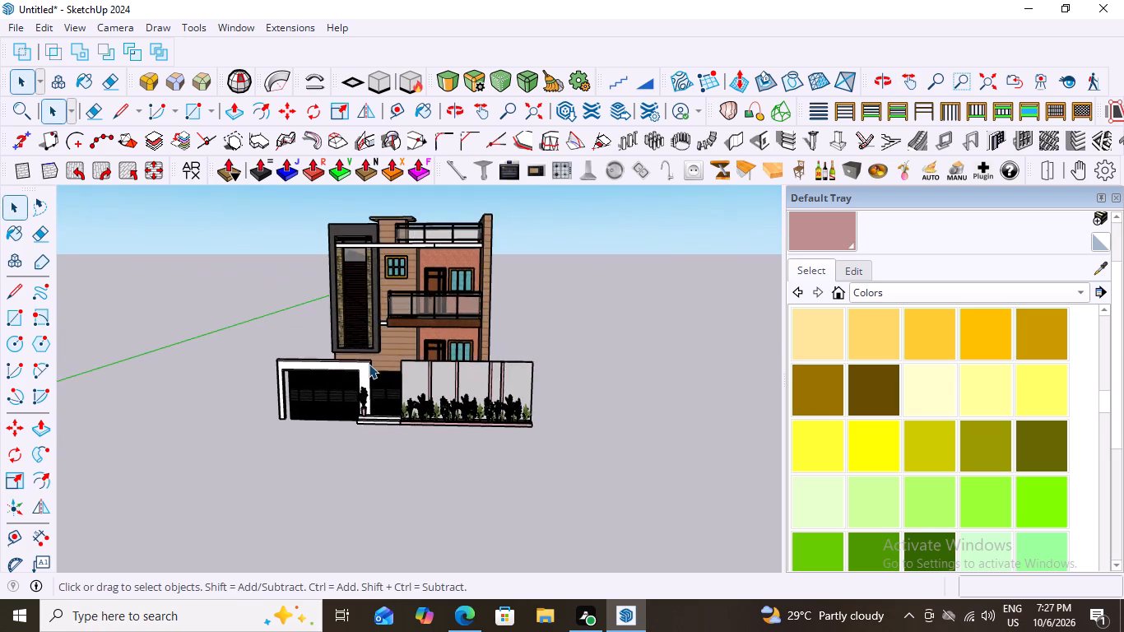
scroll(369, 364, up, 12)
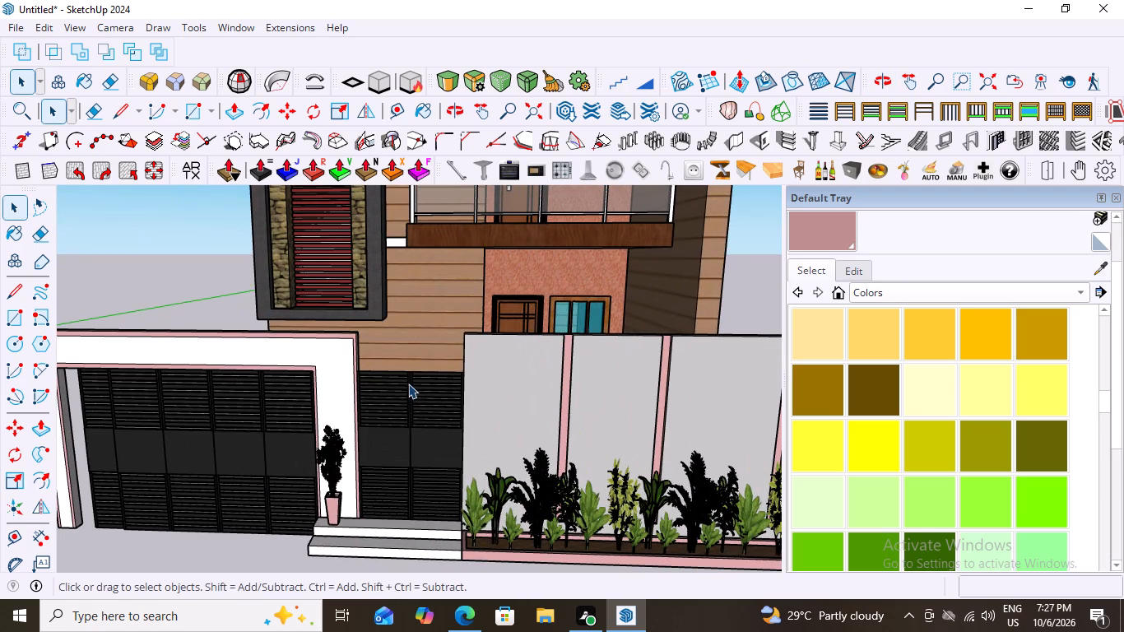
scroll(408, 383, down, 10)
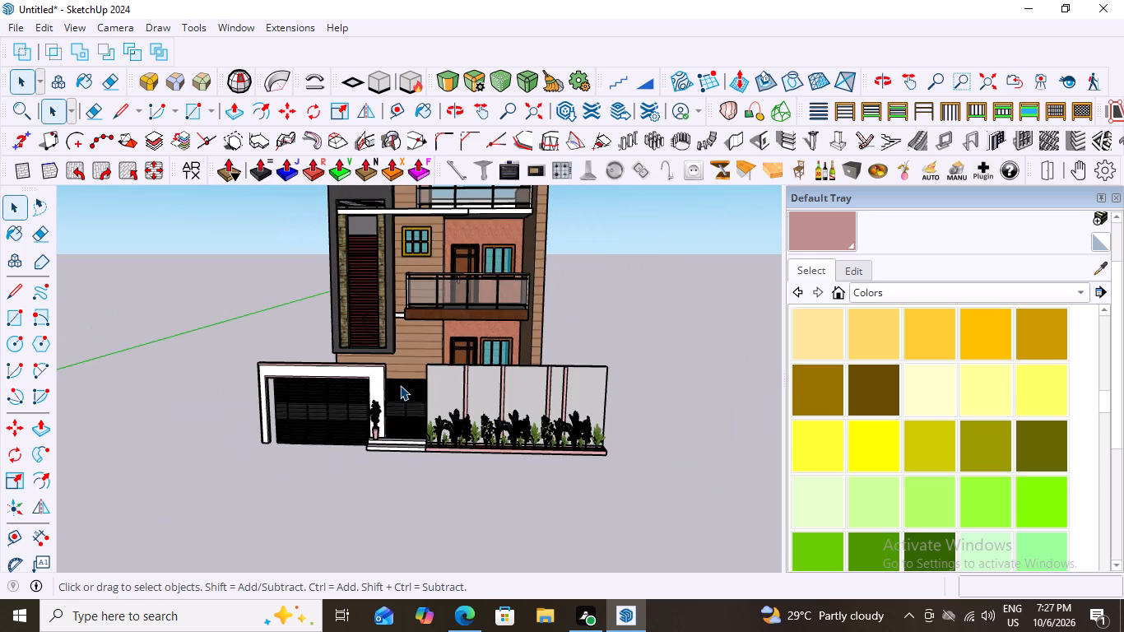
scroll(400, 385, down, 3)
scroll(390, 381, up, 2)
scroll(390, 381, down, 2)
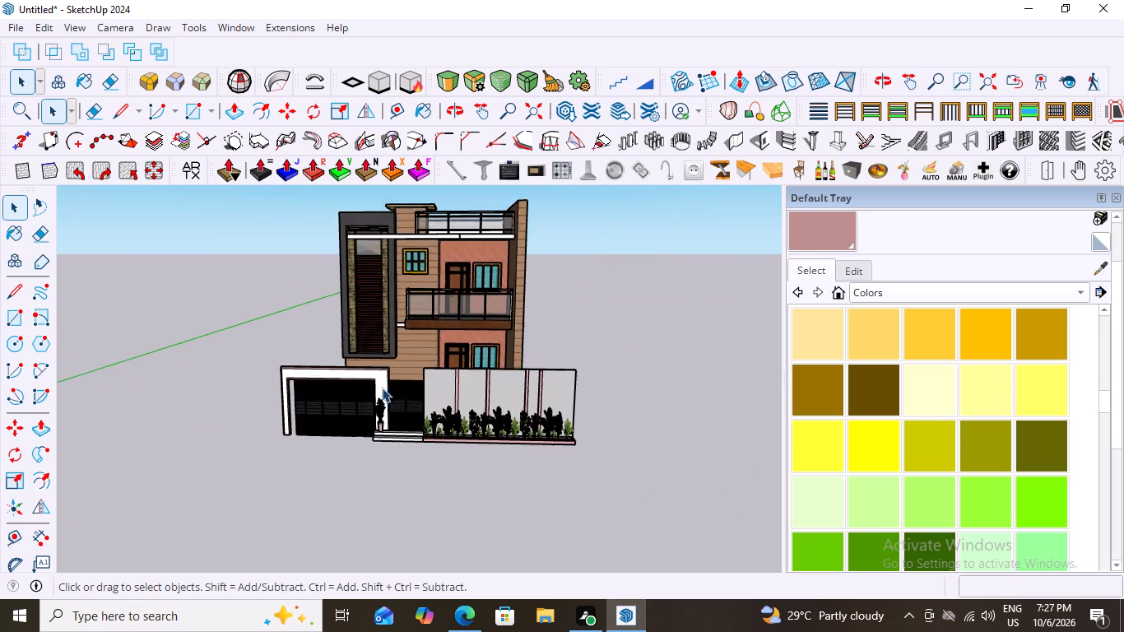
scroll(361, 418, down, 3)
scroll(380, 310, up, 3)
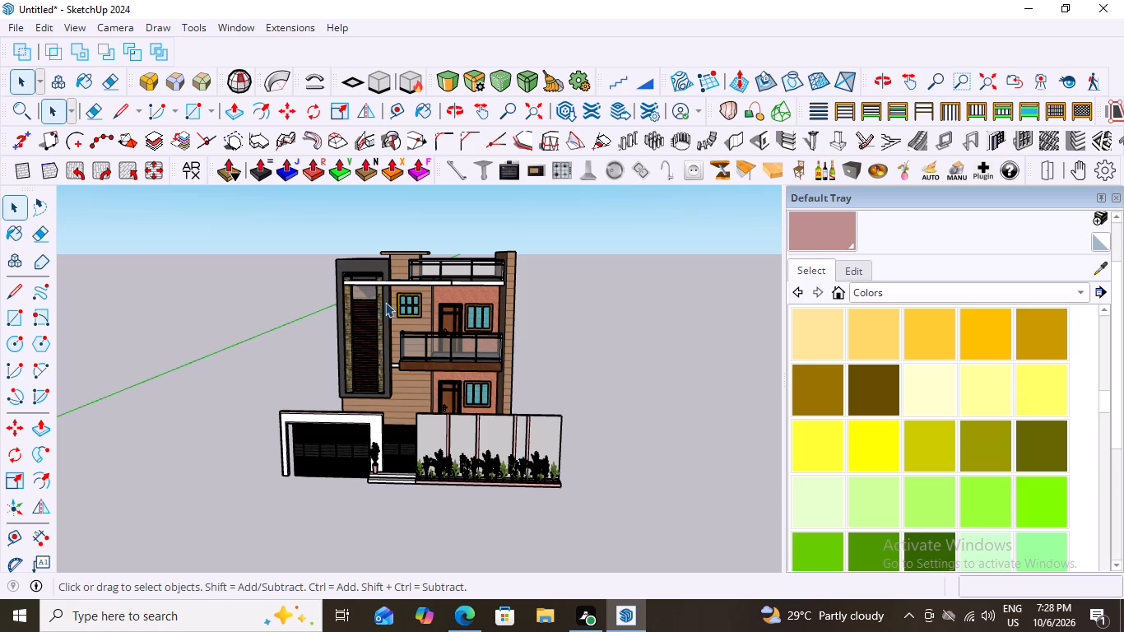
Scale the whole compound wall with gate slightly shorter along the blue axis from its top, then deselect it.
middle_drag(541, 525, 515, 551)
click(512, 457)
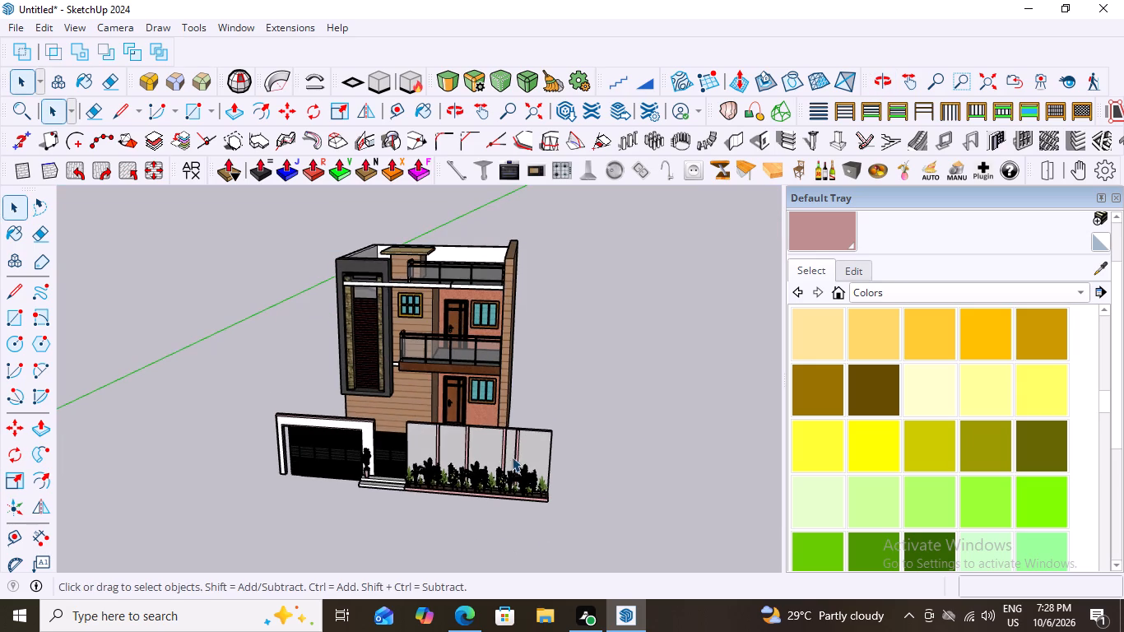
middle_drag(575, 442, 550, 502)
scroll(496, 477, up, 2)
key(s)
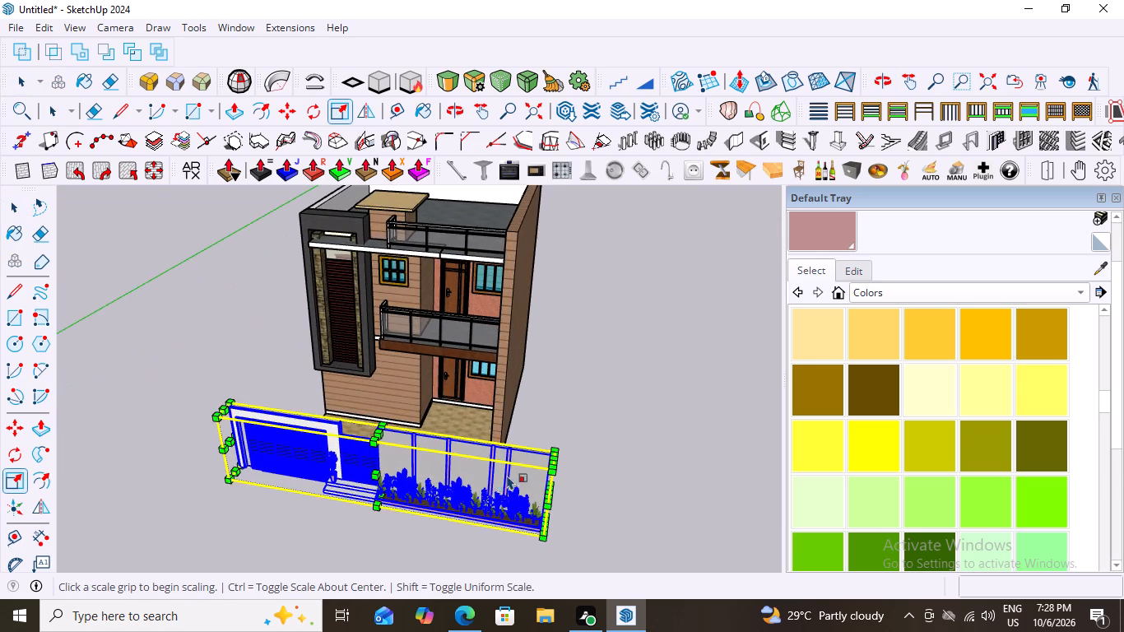
scroll(341, 402, up, 3)
scroll(387, 483, up, 6)
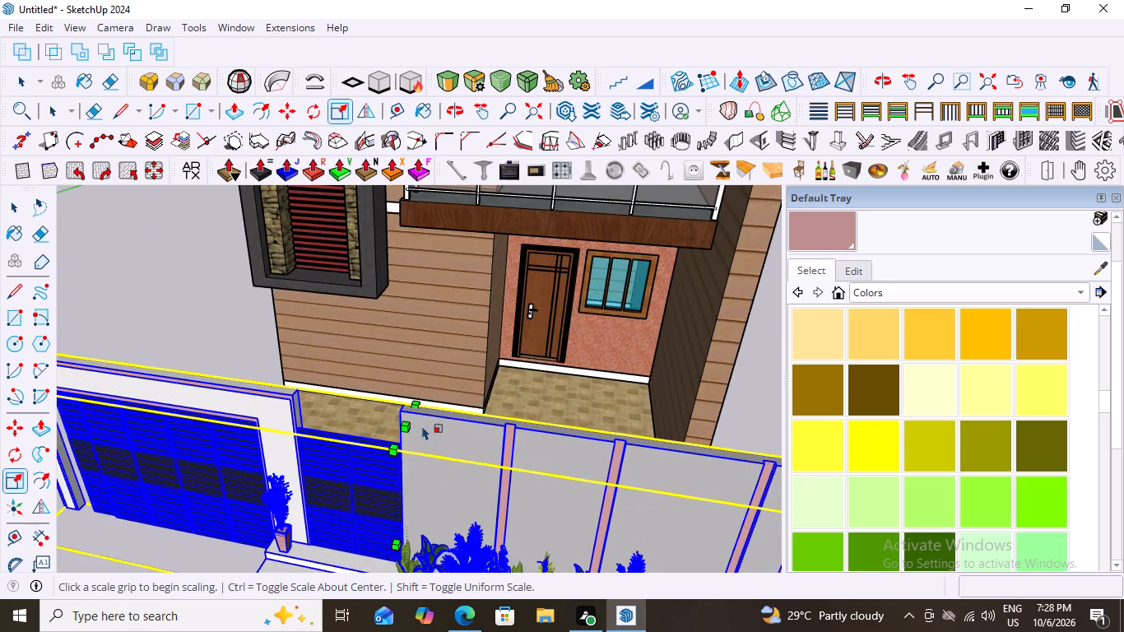
drag(405, 422, 401, 444)
scroll(275, 344, down, 7)
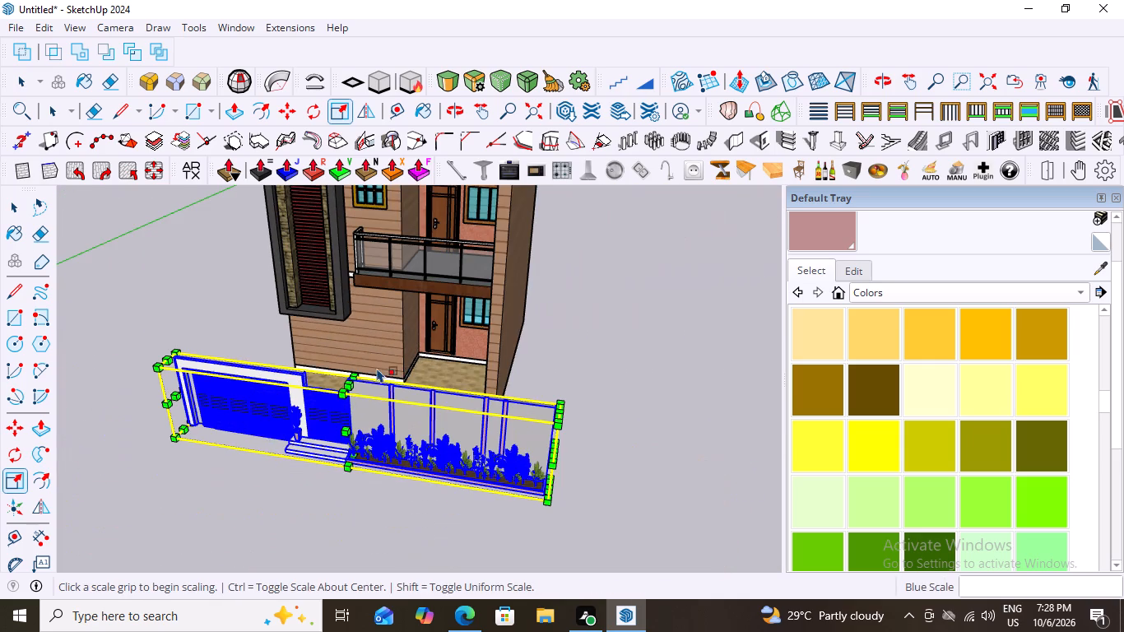
key(space)
click(583, 344)
Examine the rescaled compound wall and gate against the house from the front and from the side.
middle_drag(370, 430, 484, 336)
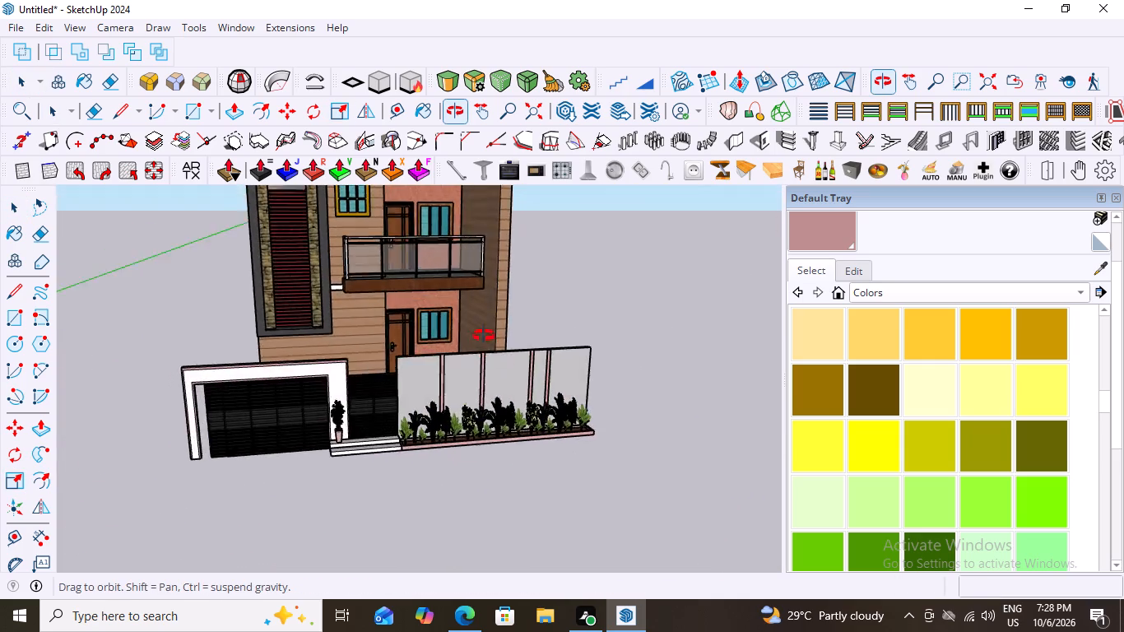
middle_drag(484, 336, 411, 318)
middle_drag(476, 346, 524, 424)
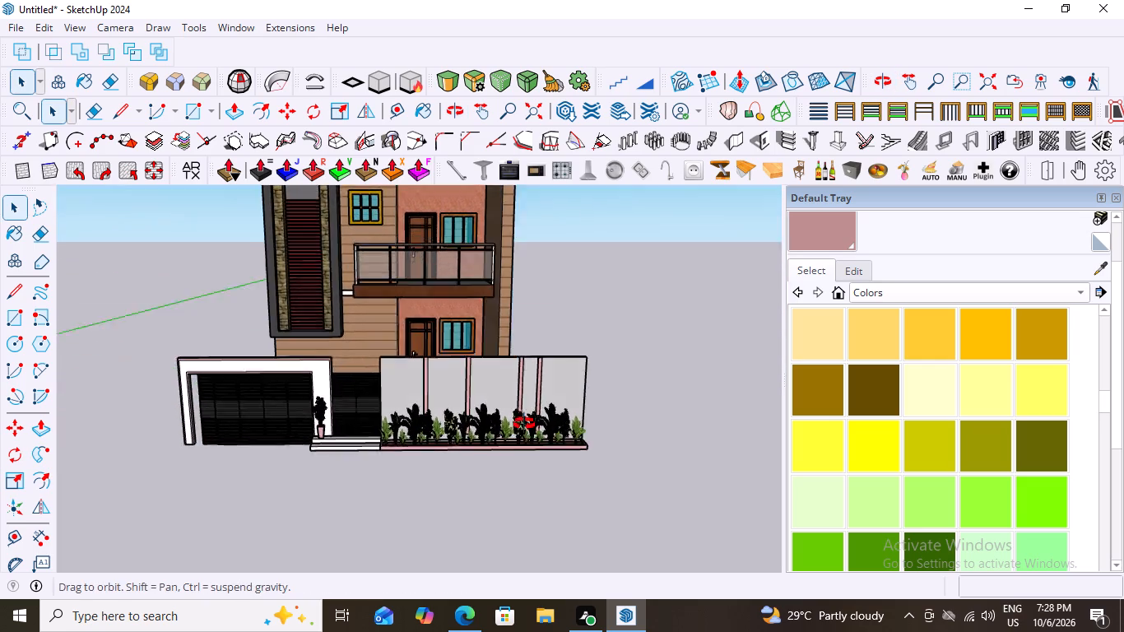
middle_drag(524, 424, 489, 390)
scroll(590, 353, down, 6)
middle_drag(523, 407, 515, 402)
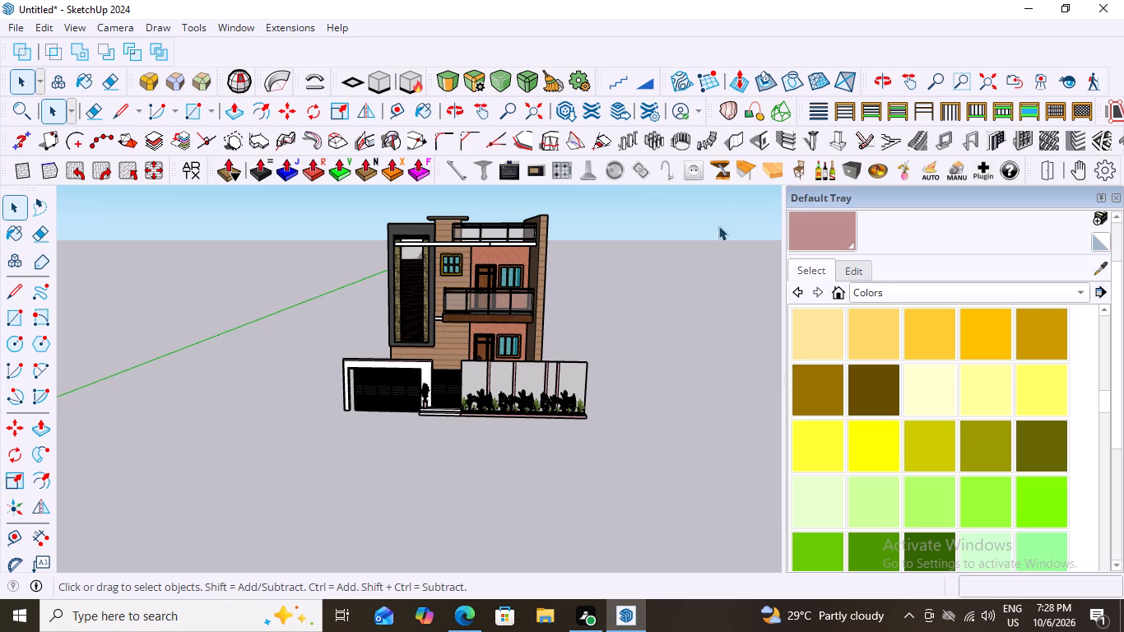
scroll(486, 308, up, 8)
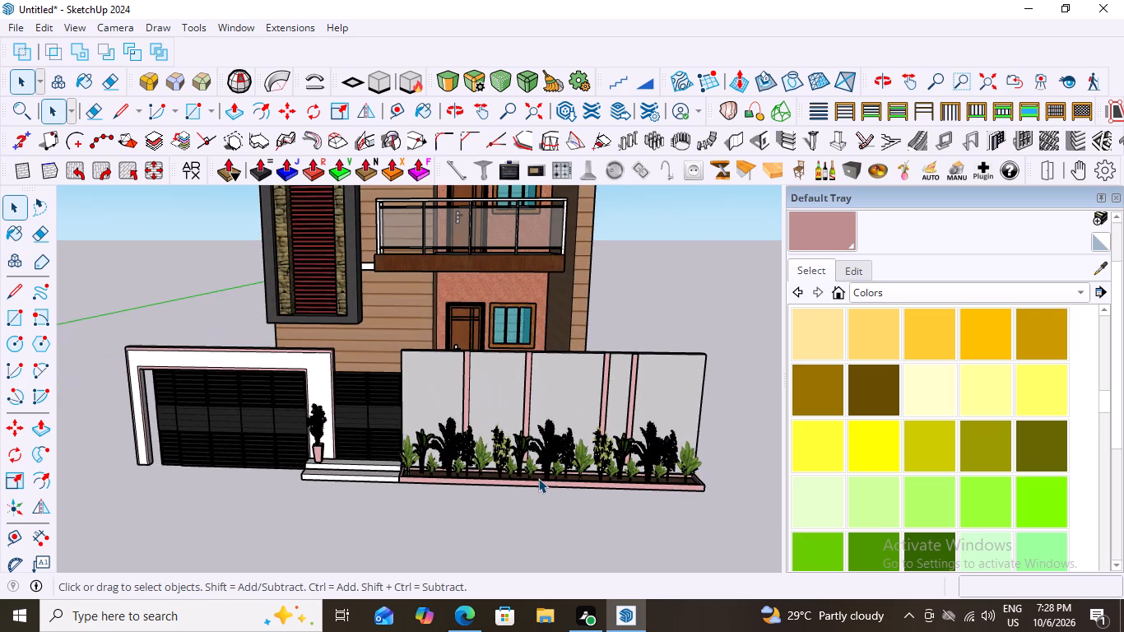
scroll(492, 482, down, 4)
scroll(331, 425, down, 2)
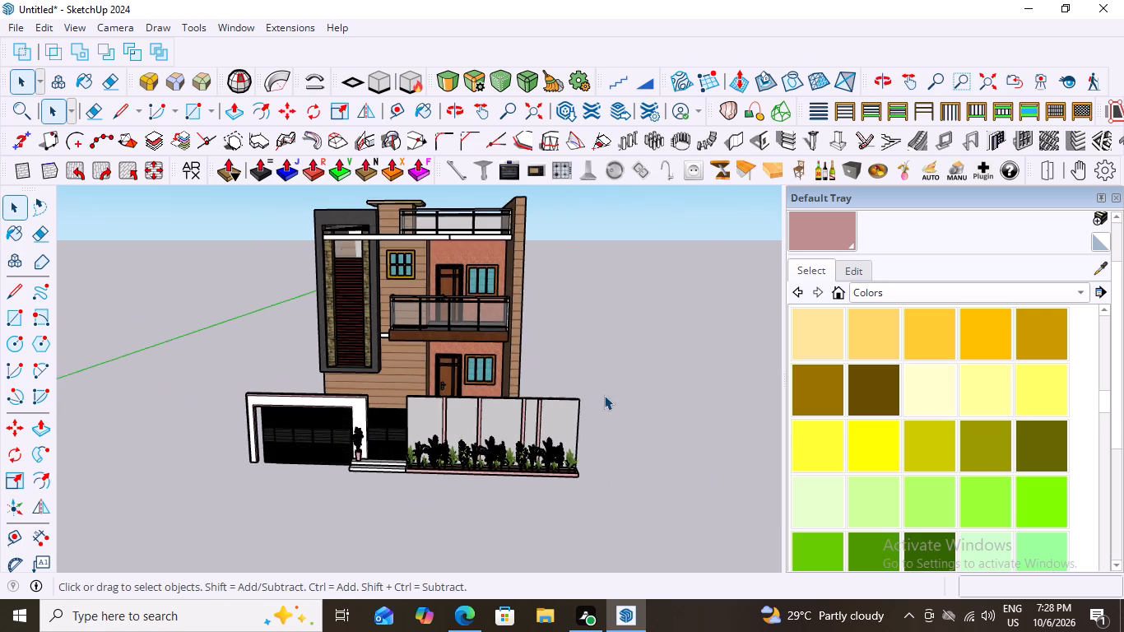
middle_drag(596, 396, 279, 398)
scroll(345, 436, up, 2)
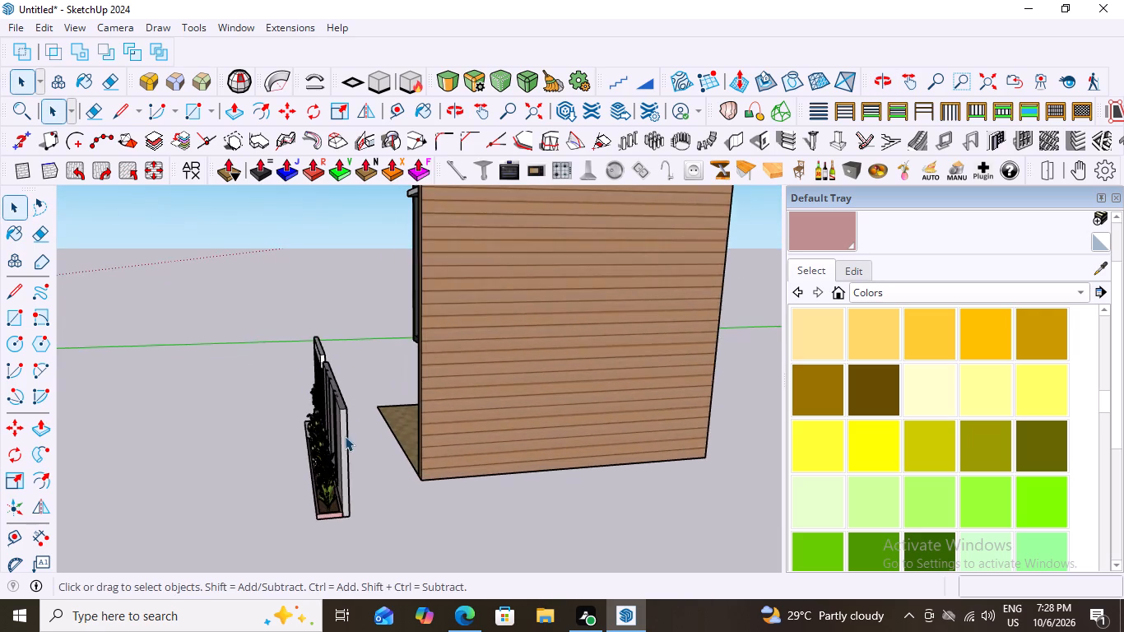
scroll(345, 436, up, 8)
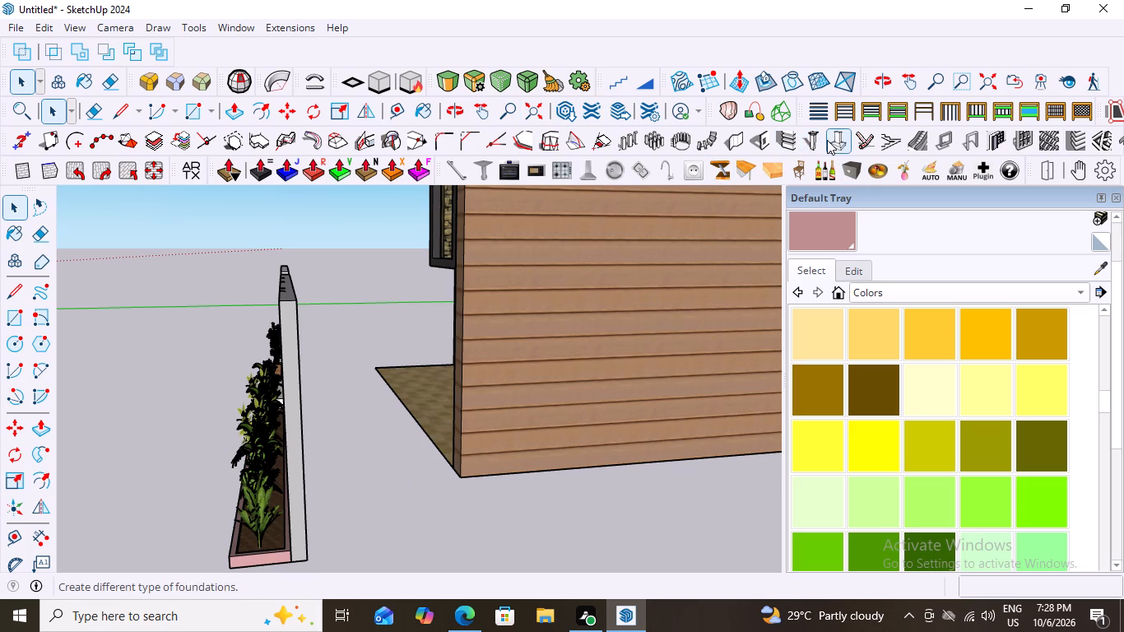
Set up a 1001bit vertical wall of type 1 with a height of 4' and start creating it.
click(730, 141)
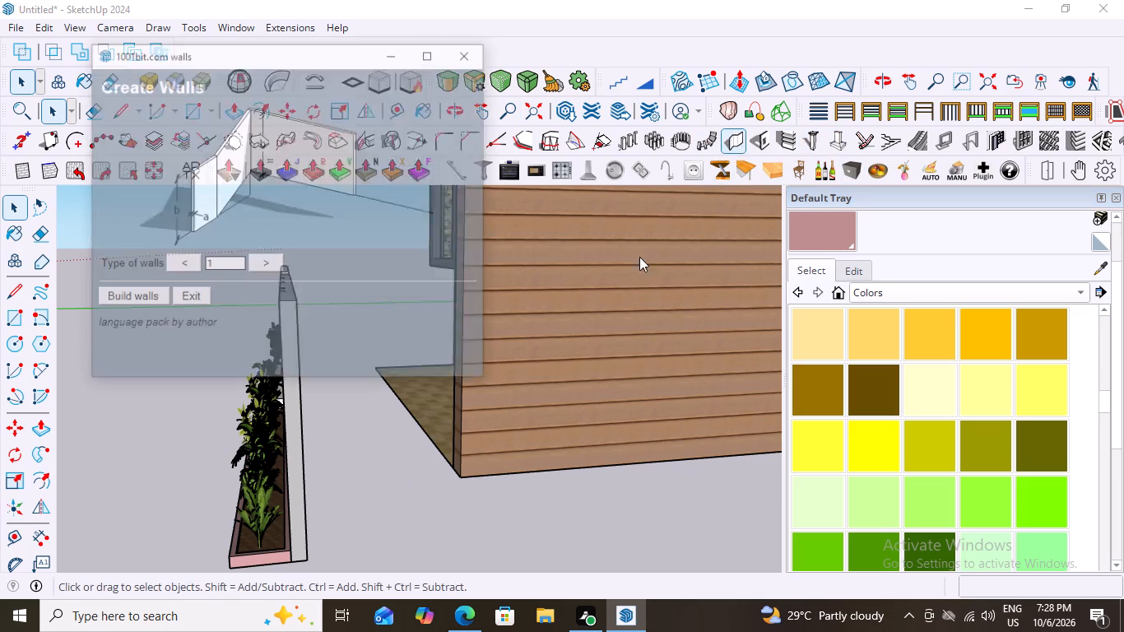
click(147, 300)
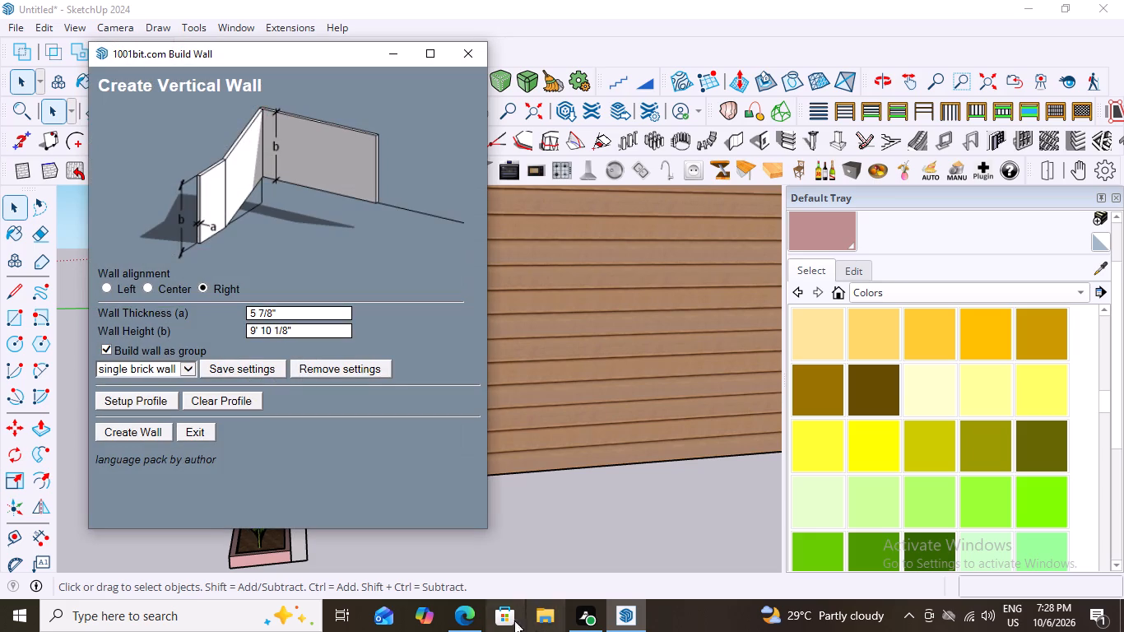
scroll(1117, 617, down, 4)
scroll(848, 505, down, 3)
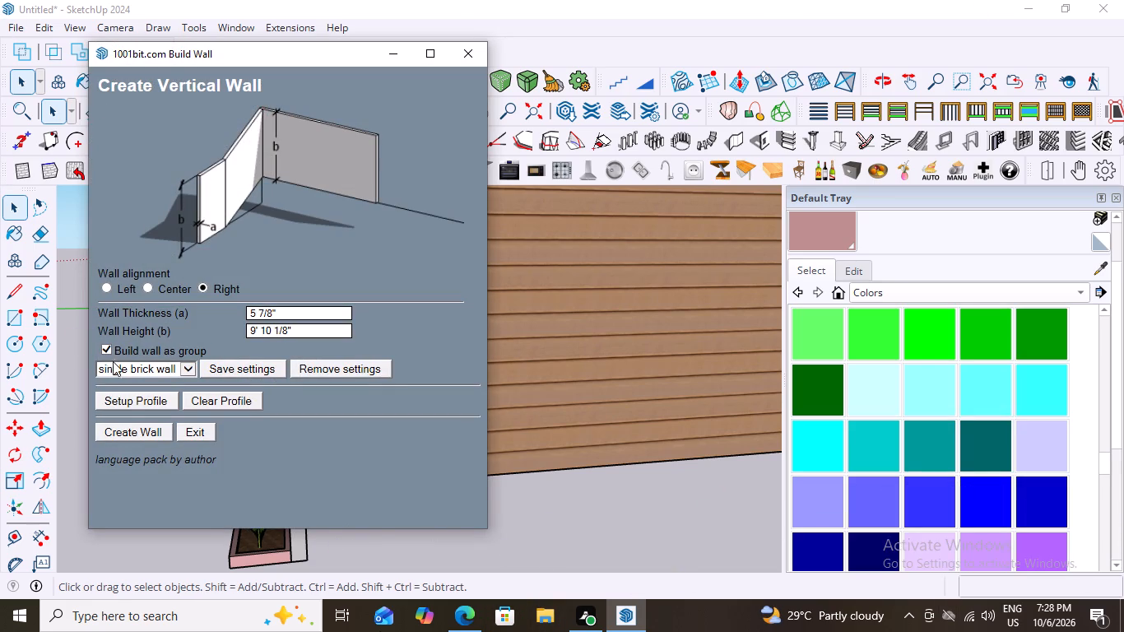
click(301, 327)
key(BackSpace)
key(BackSpace)
text(4')
click(291, 303)
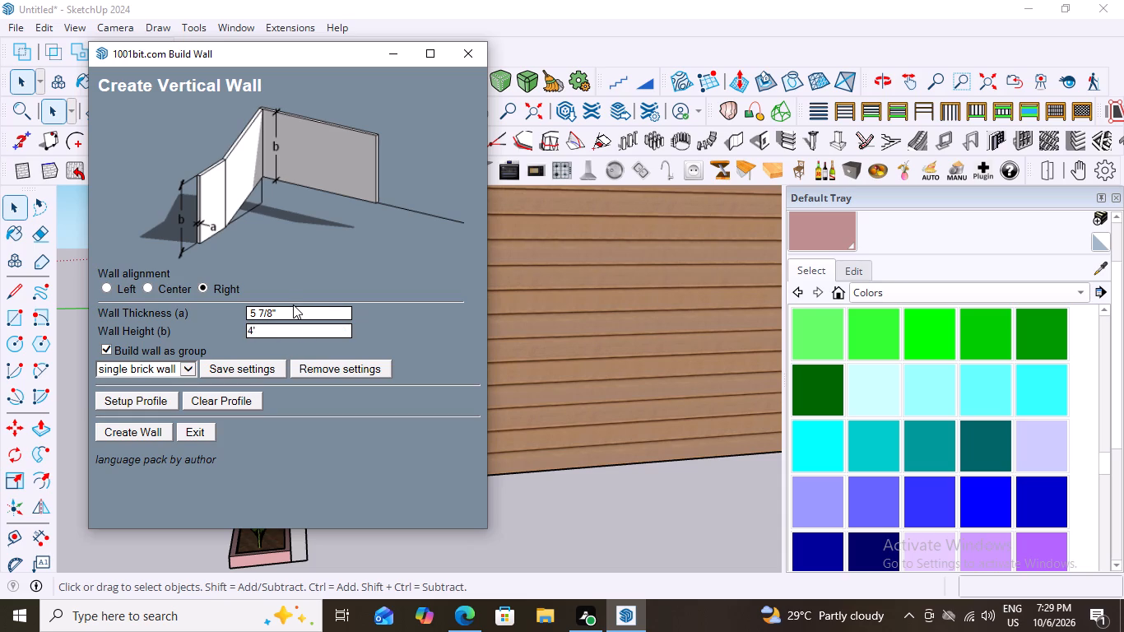
click(293, 304)
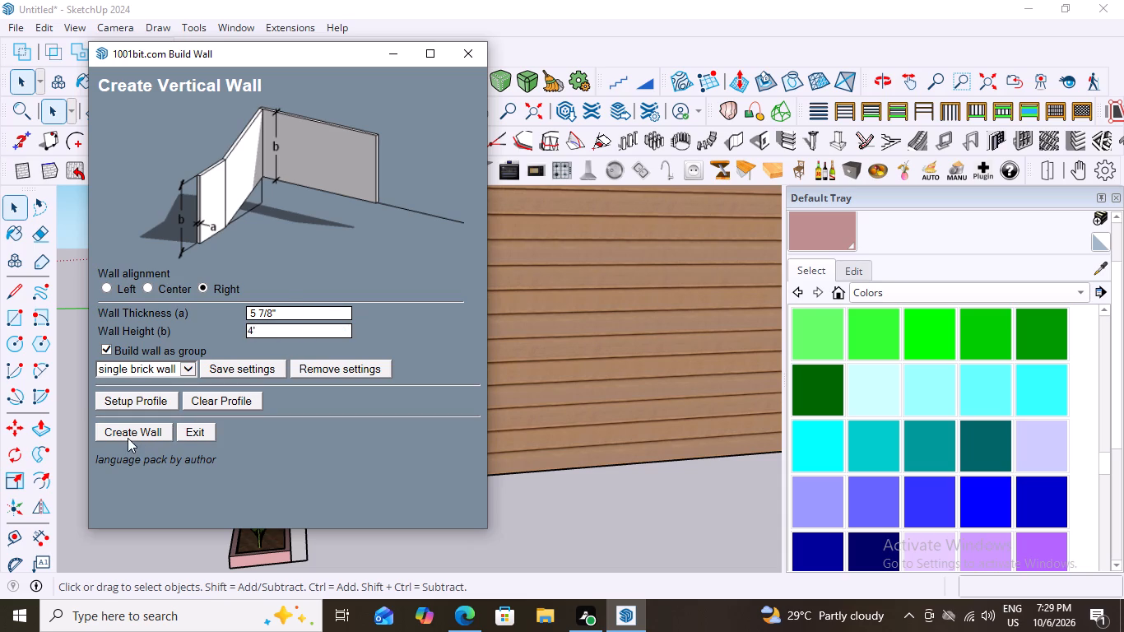
click(128, 431)
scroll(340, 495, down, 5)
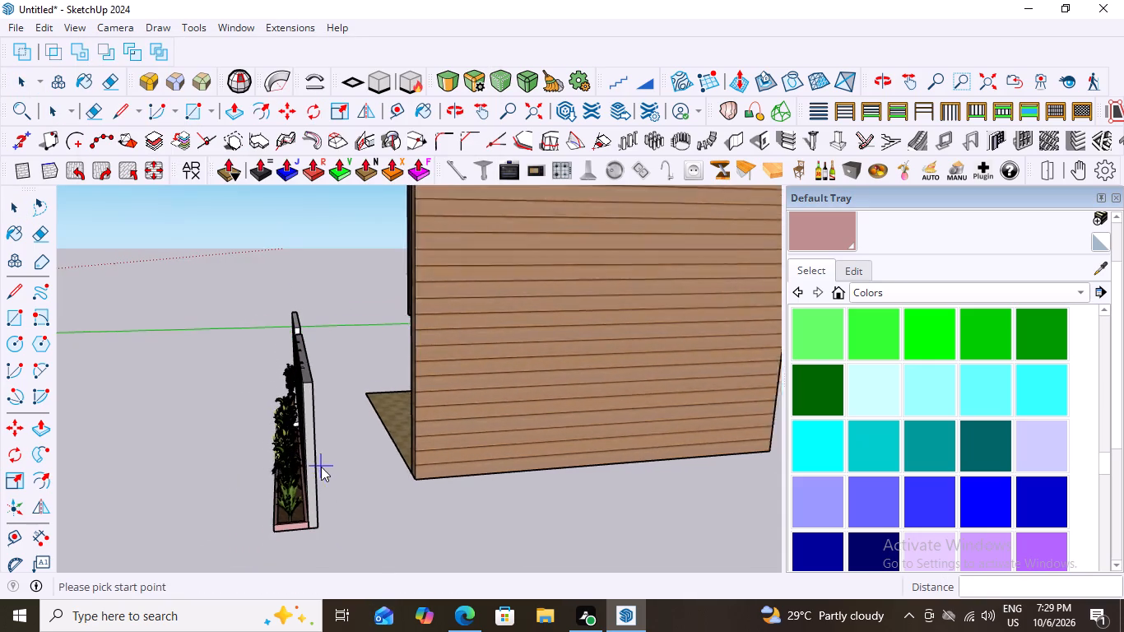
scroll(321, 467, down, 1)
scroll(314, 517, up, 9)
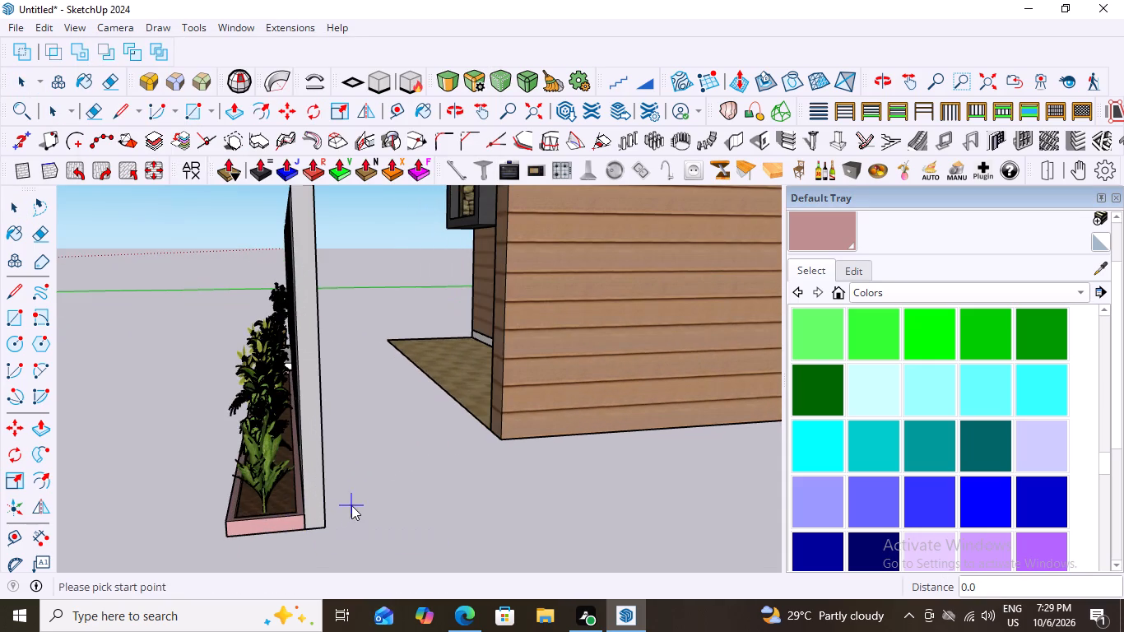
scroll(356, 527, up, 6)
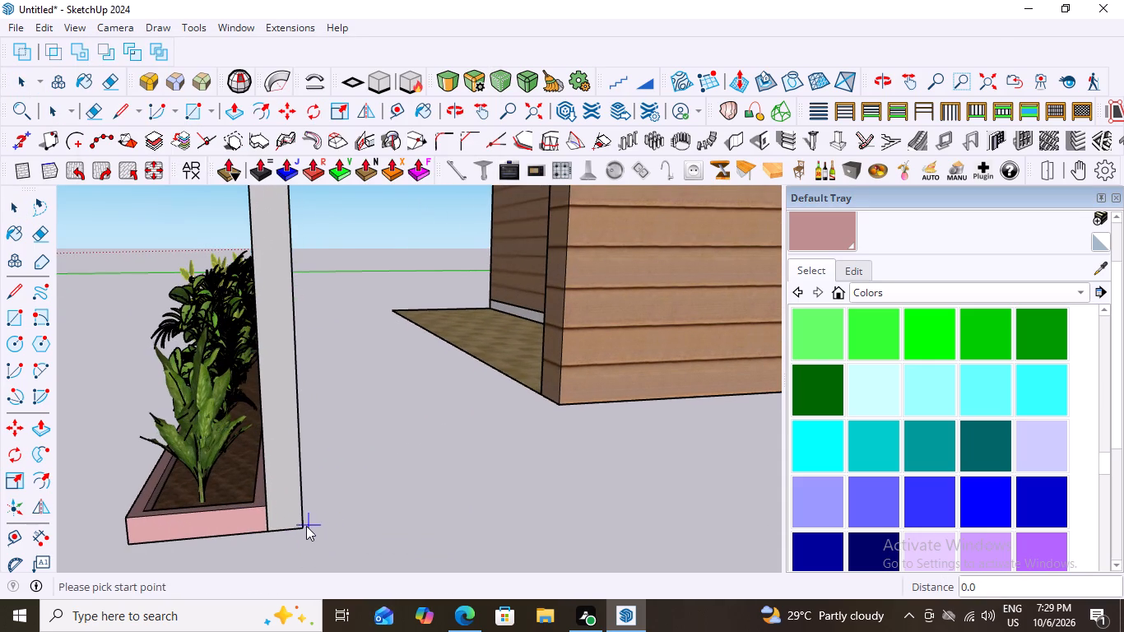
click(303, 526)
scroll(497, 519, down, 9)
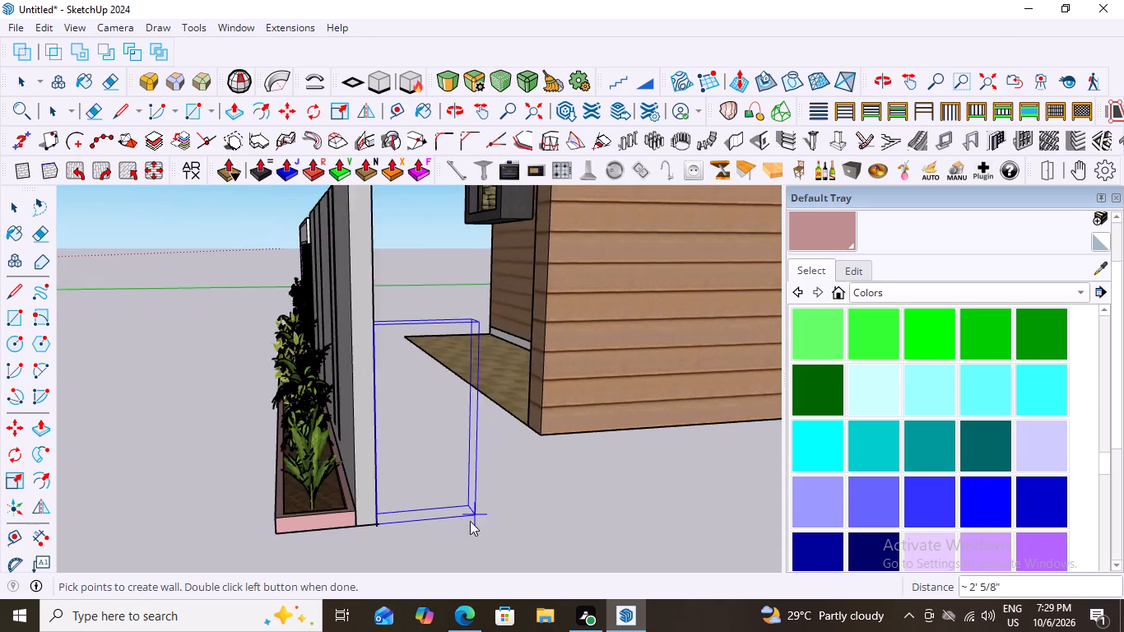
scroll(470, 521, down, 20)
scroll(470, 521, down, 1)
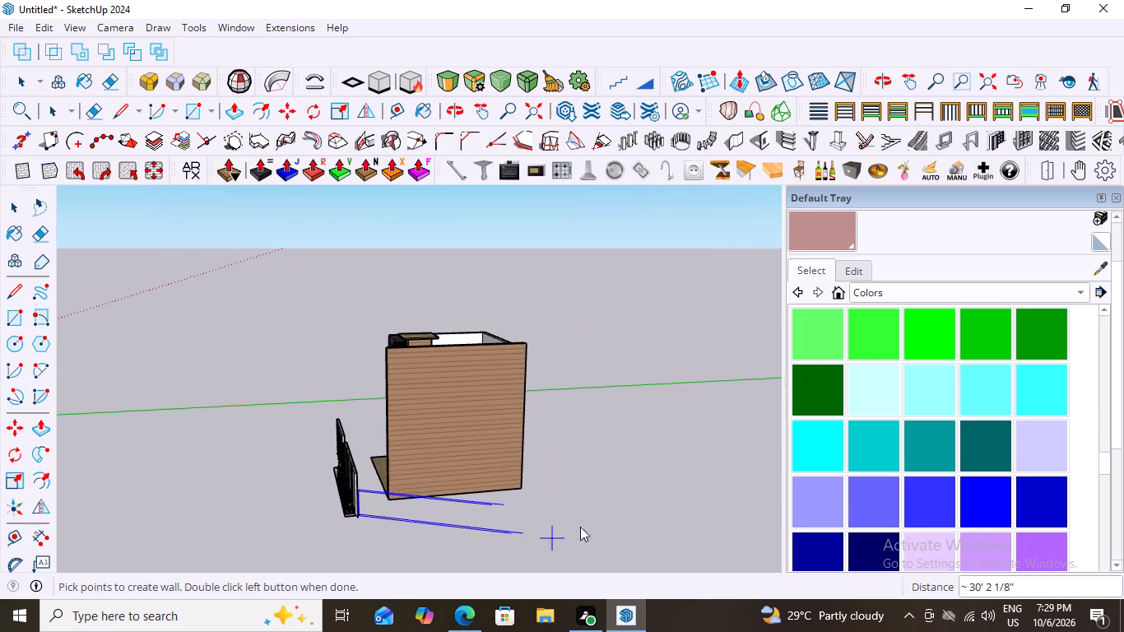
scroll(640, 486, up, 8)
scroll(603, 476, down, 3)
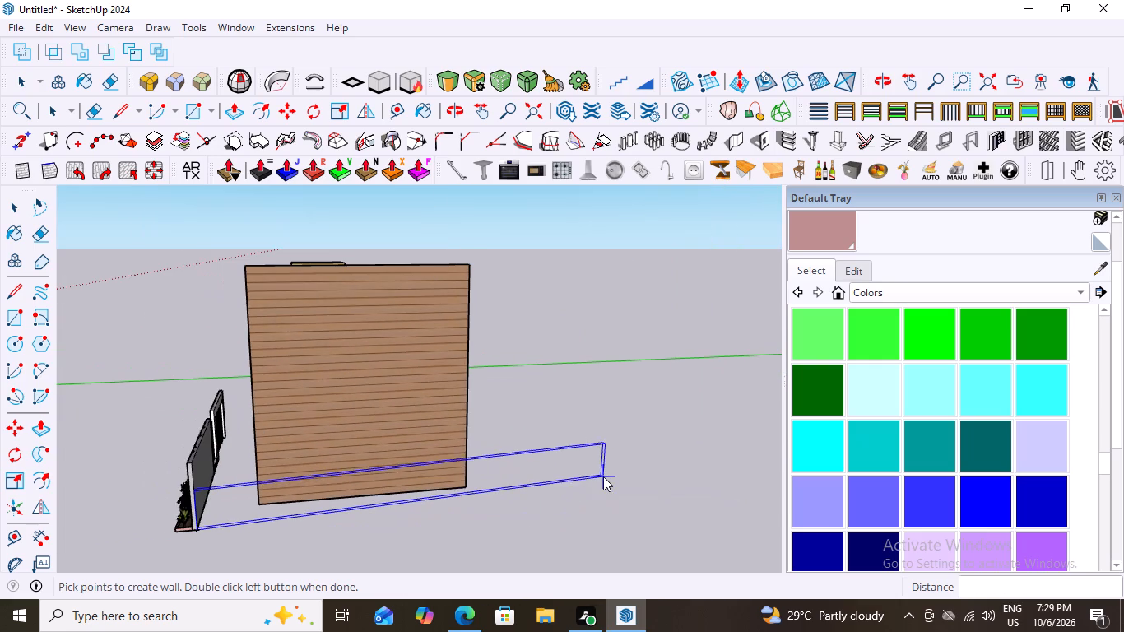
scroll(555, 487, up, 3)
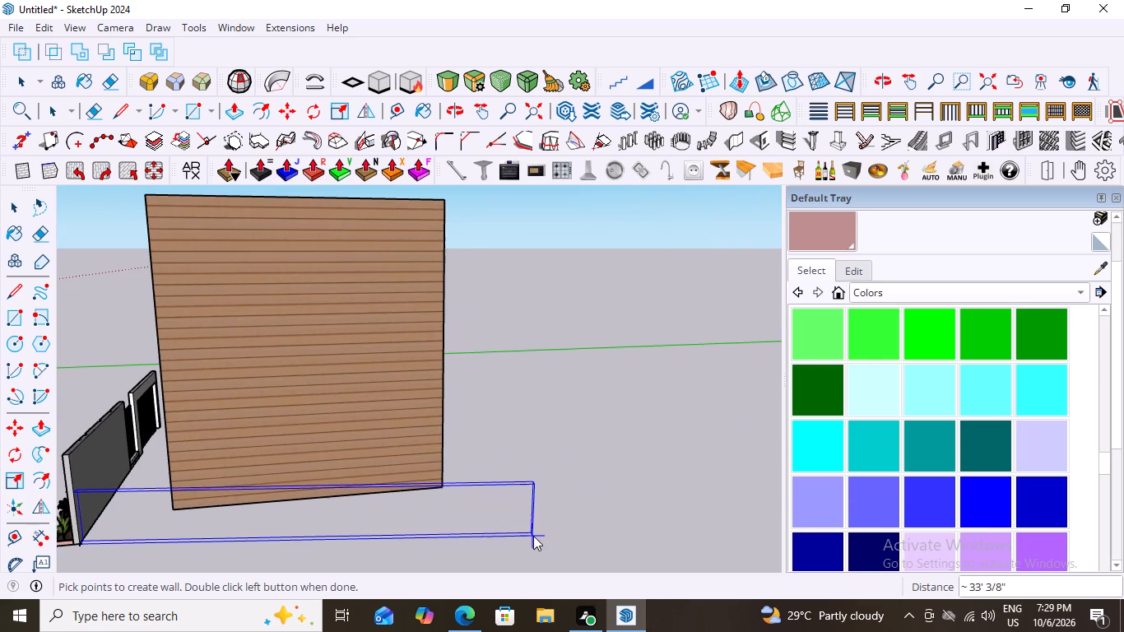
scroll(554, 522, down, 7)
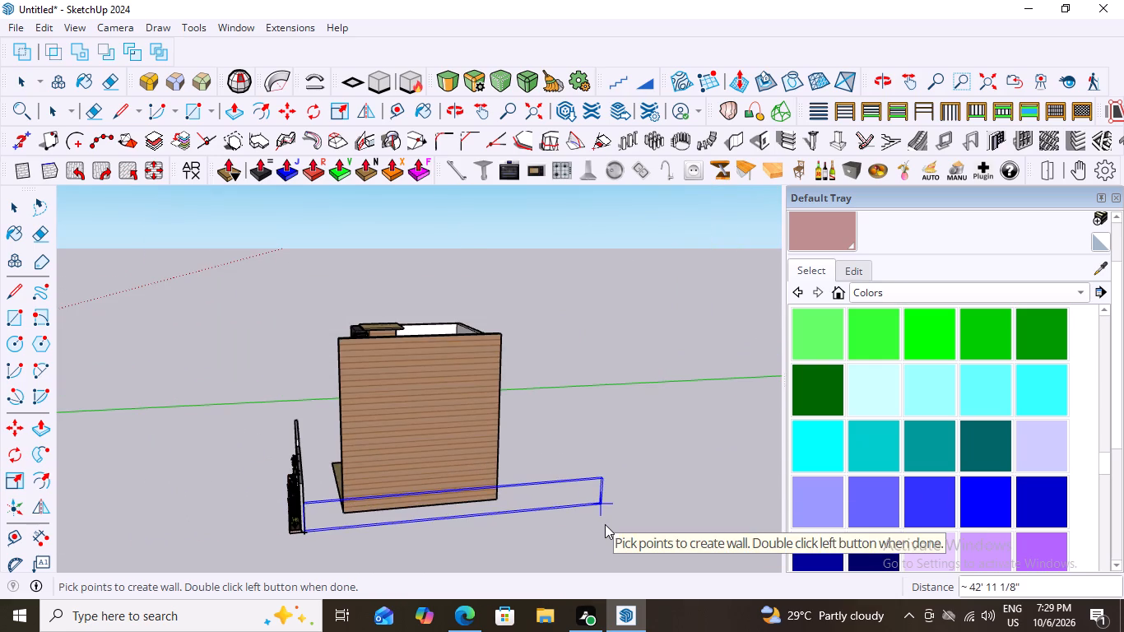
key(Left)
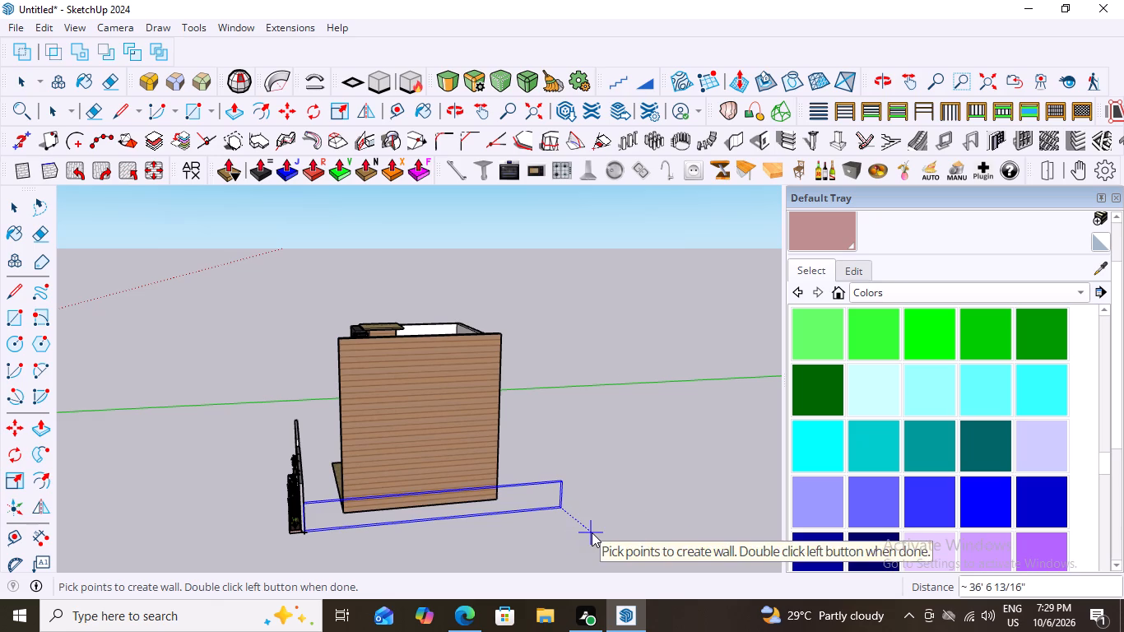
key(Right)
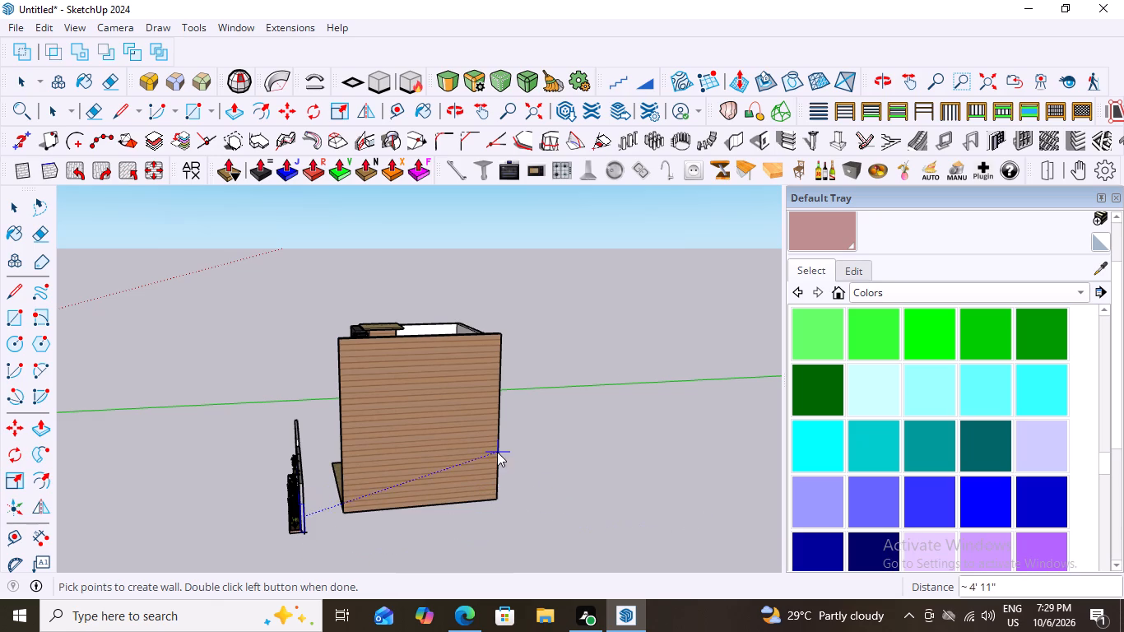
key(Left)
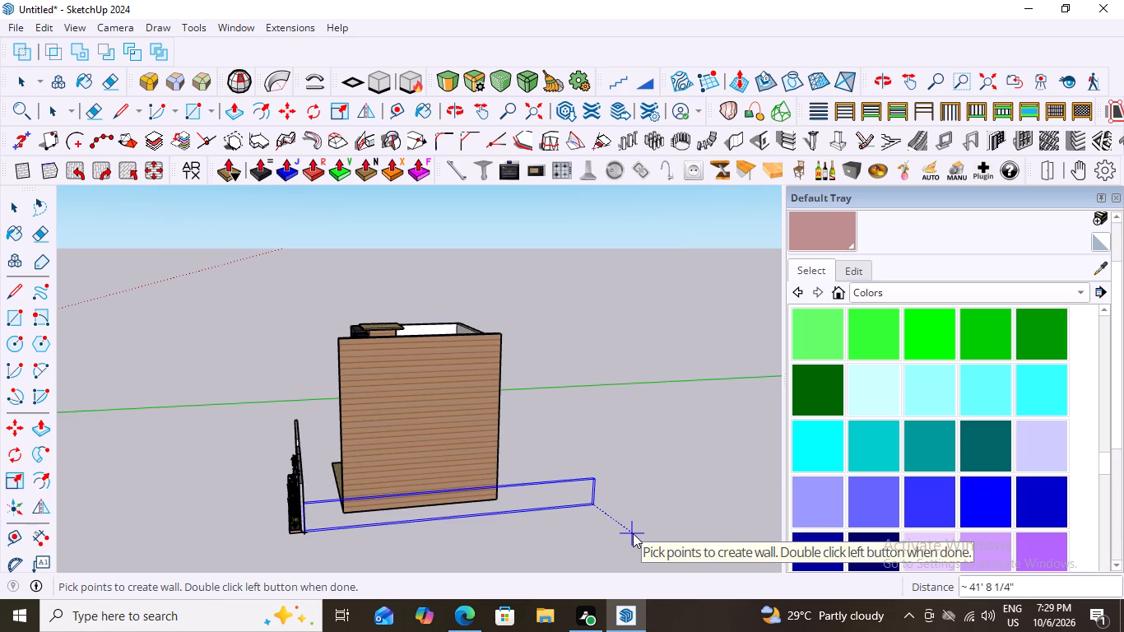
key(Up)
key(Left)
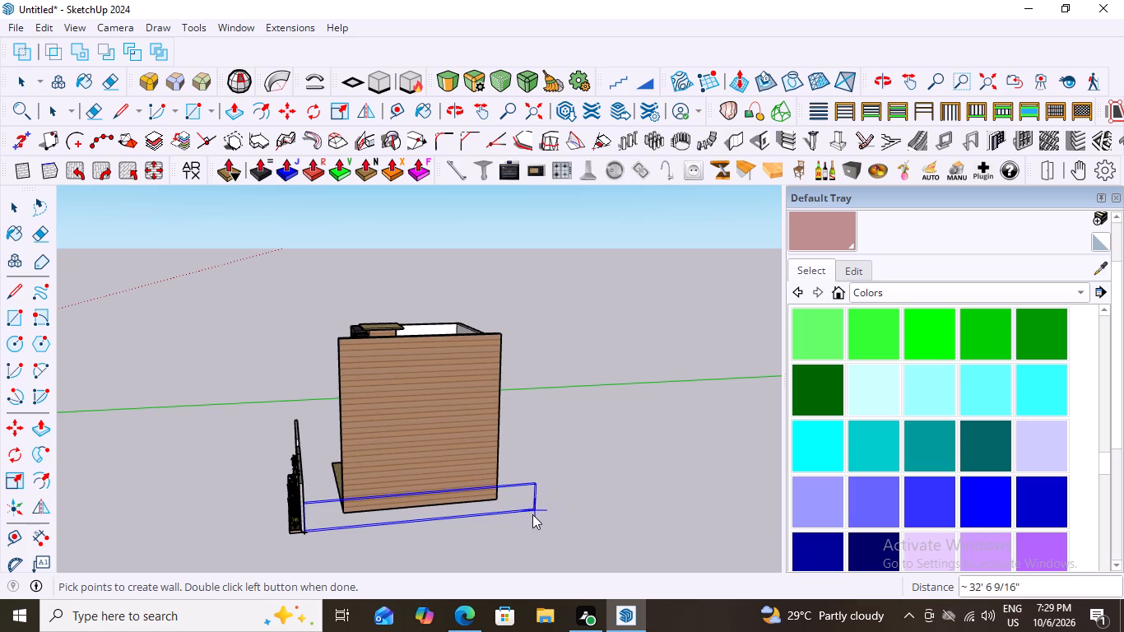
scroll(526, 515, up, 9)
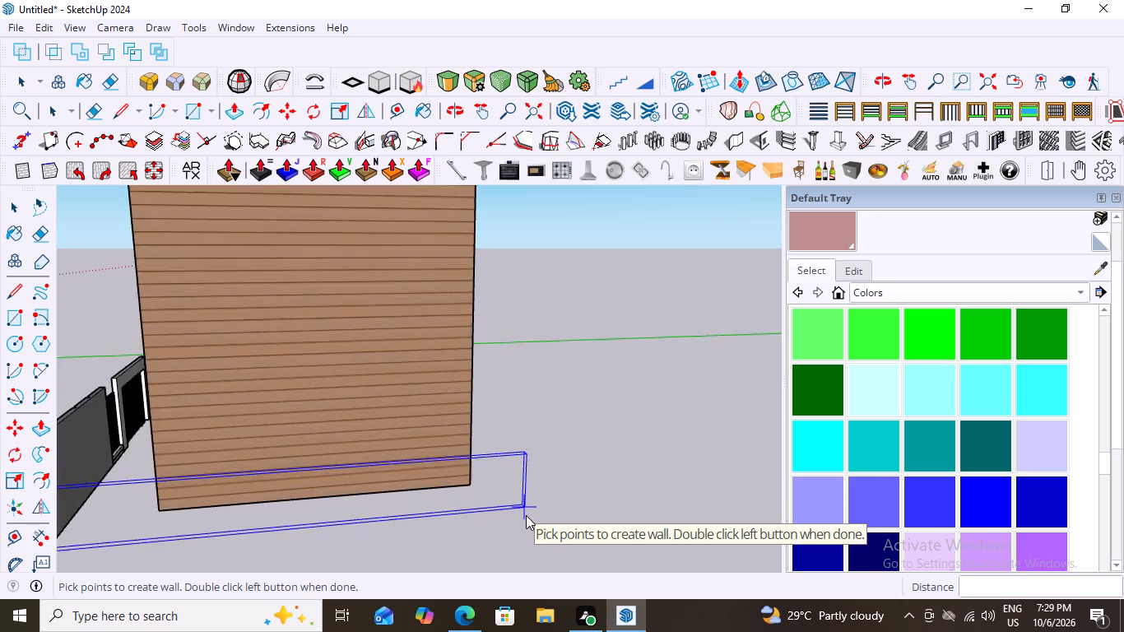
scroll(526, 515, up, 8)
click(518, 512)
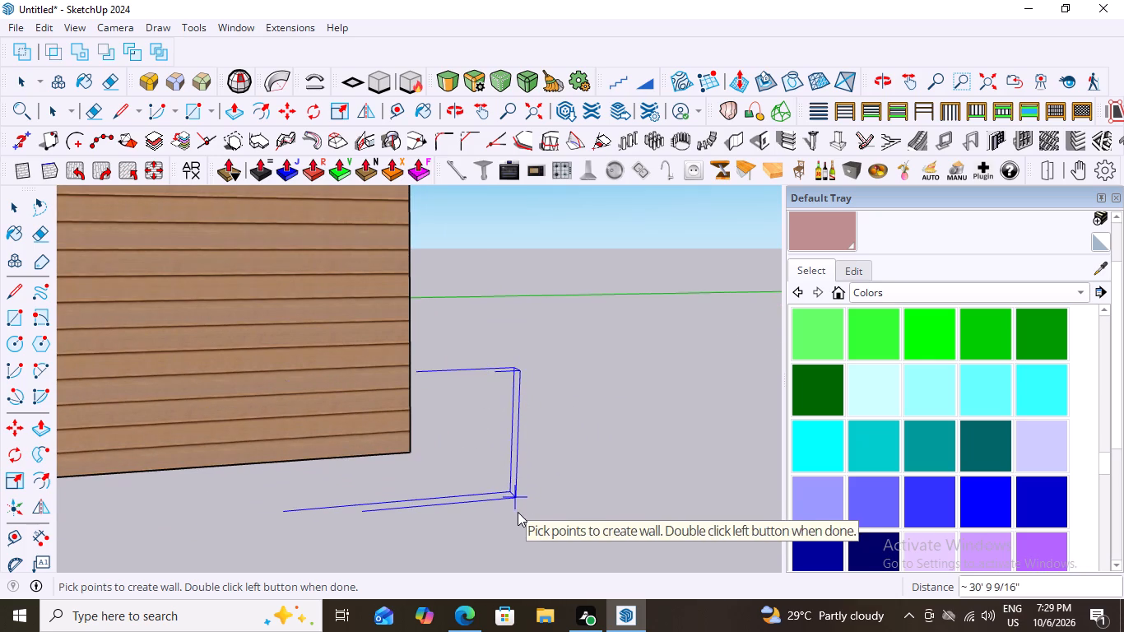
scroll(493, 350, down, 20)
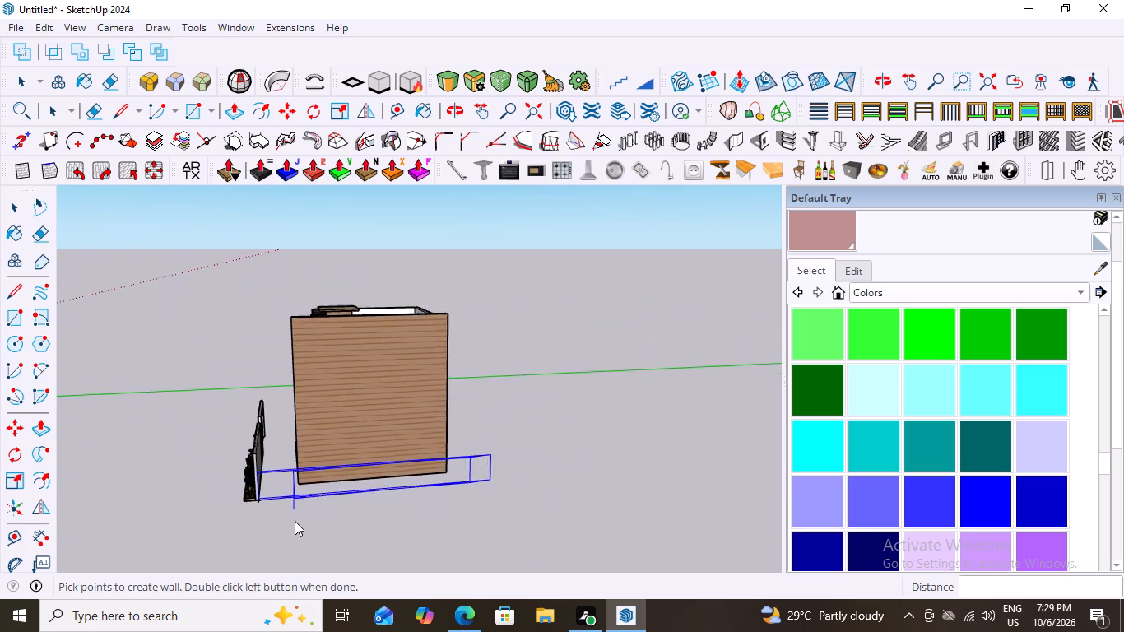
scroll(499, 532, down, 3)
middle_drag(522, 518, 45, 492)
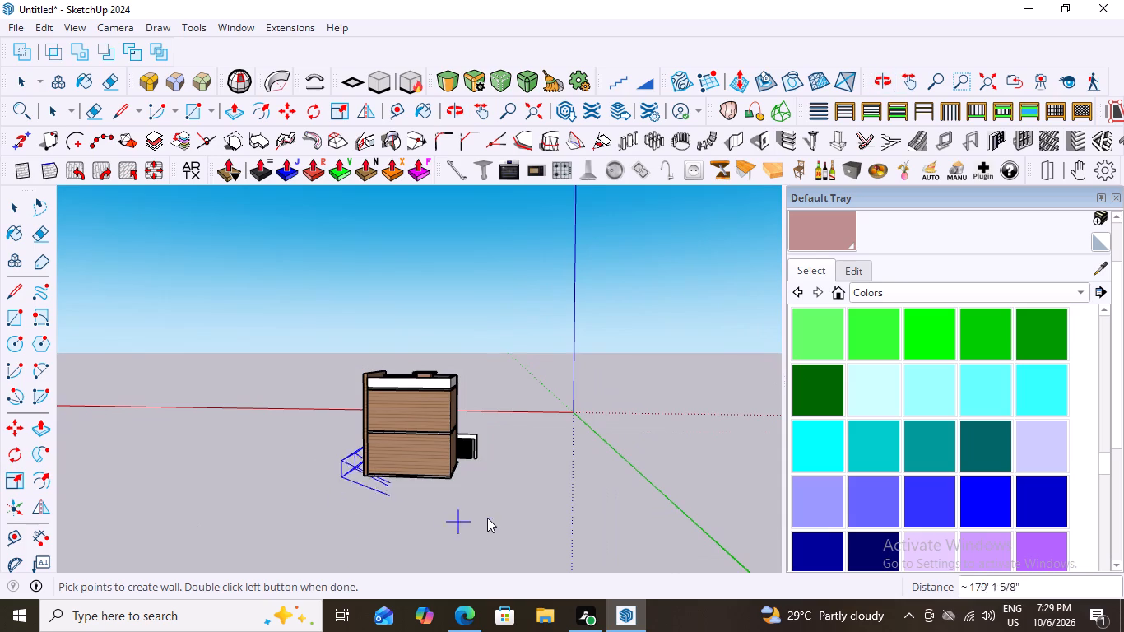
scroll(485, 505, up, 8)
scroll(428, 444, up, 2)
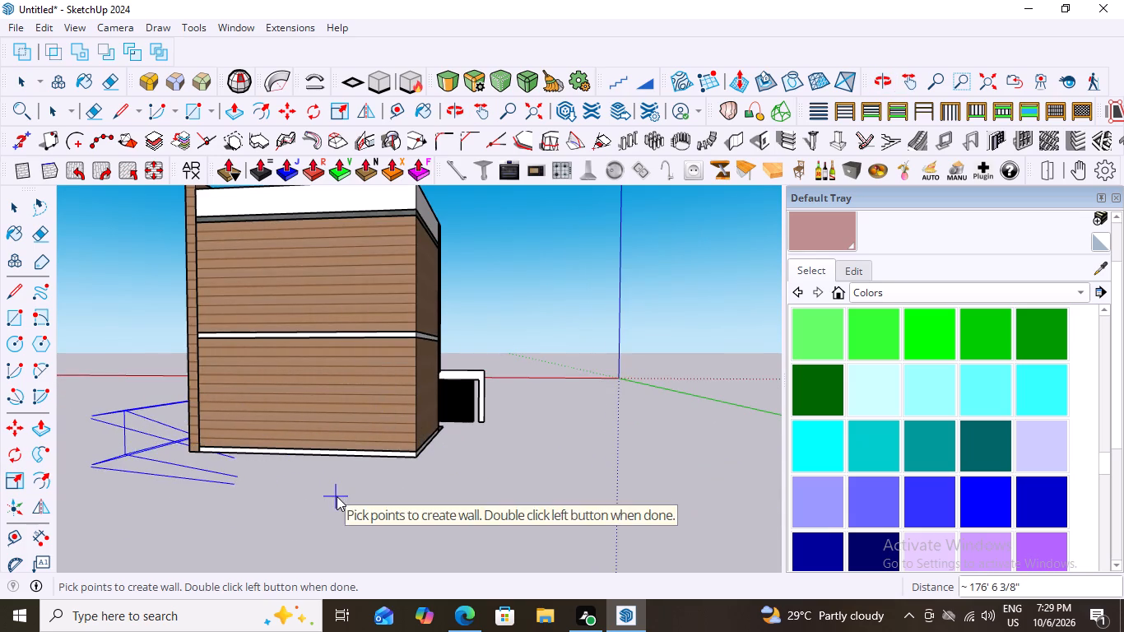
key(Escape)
Draw the side boundary wall from the compound wall's bottom end corner past the house's rear corner, about 36' long.
middle_drag(258, 480, 741, 591)
middle_drag(741, 583, 729, 555)
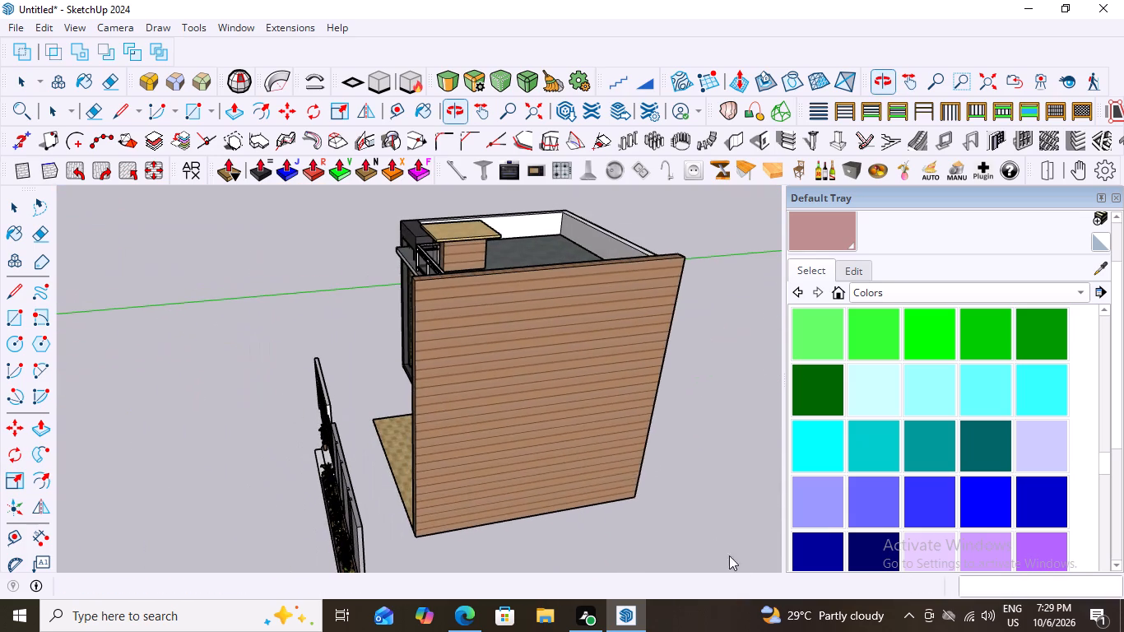
middle_drag(729, 555, 574, 430)
scroll(322, 350, down, 8)
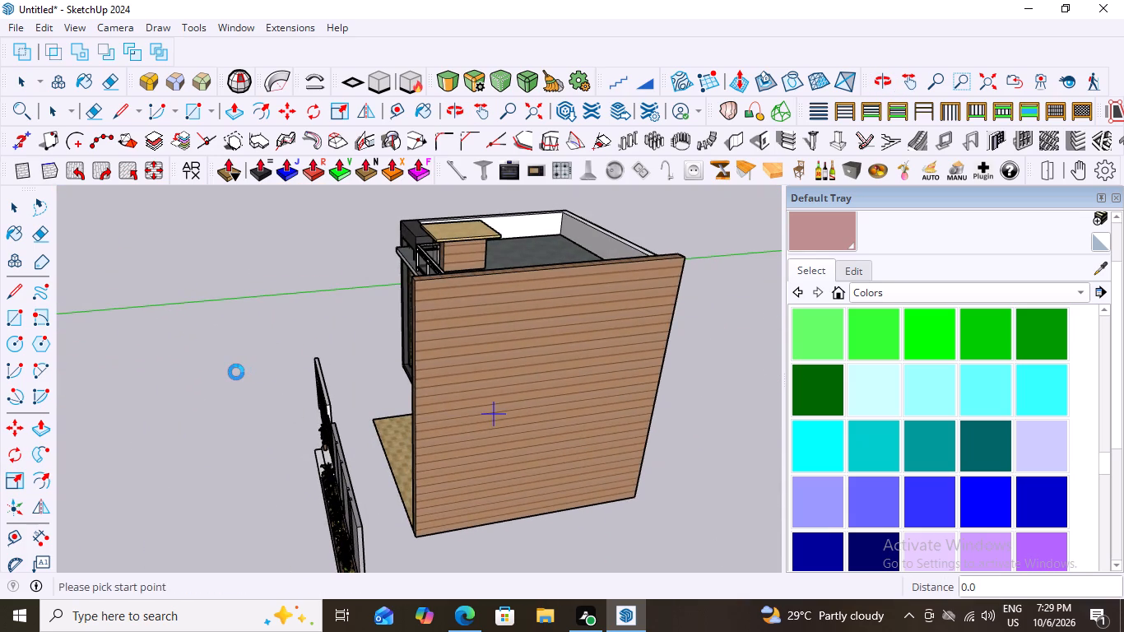
scroll(236, 372, down, 8)
scroll(312, 555, up, 2)
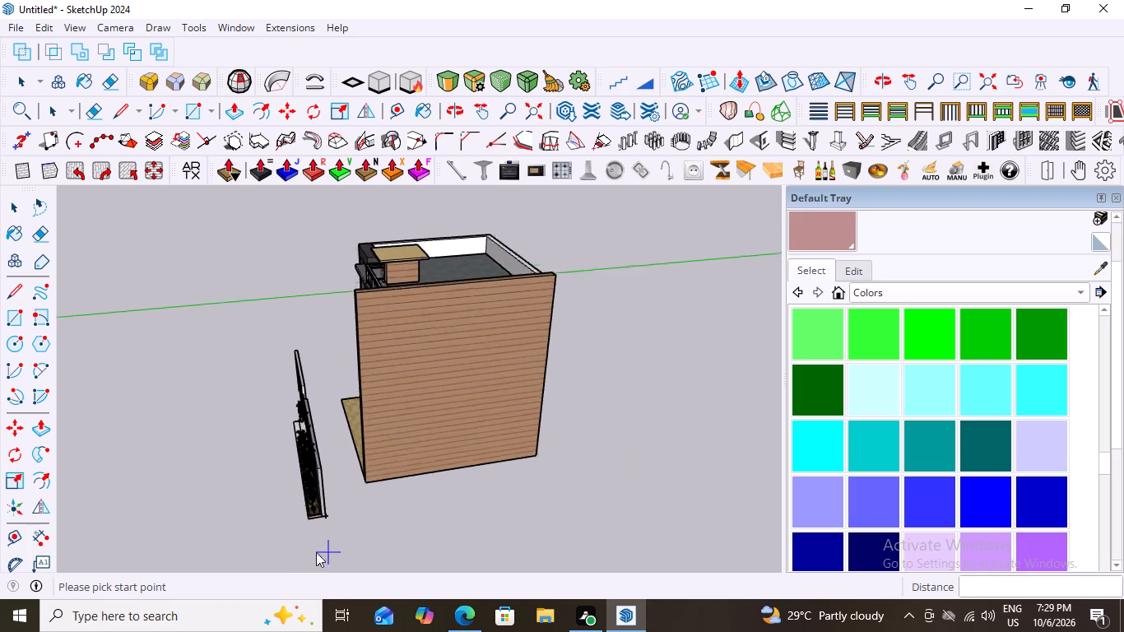
scroll(316, 552, up, 16)
scroll(307, 535, up, 8)
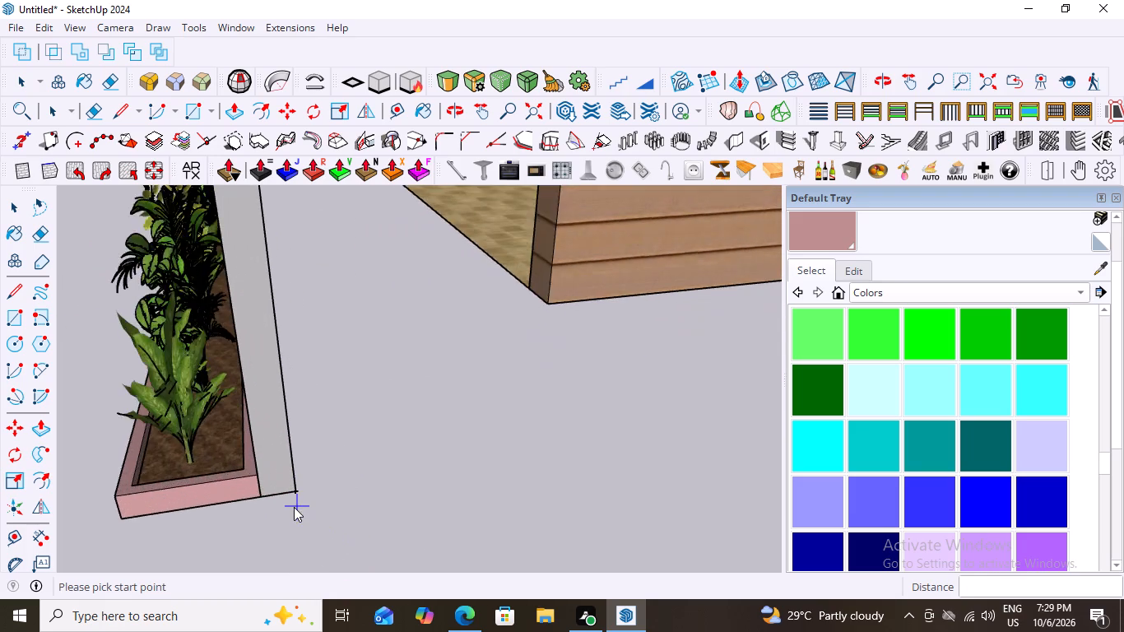
scroll(294, 507, up, 5)
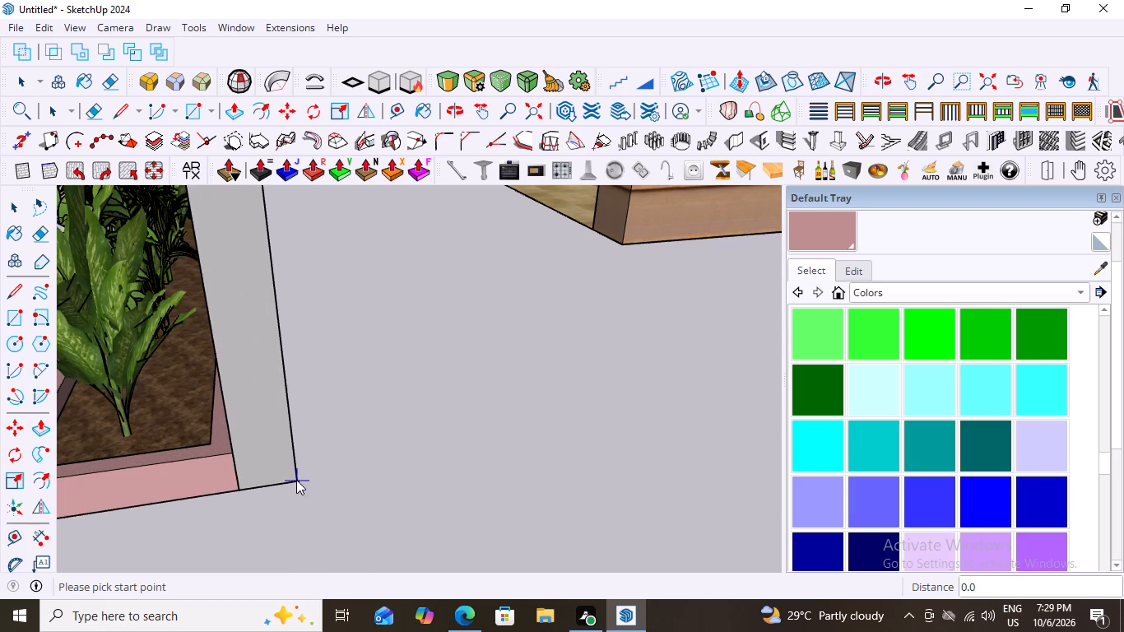
click(296, 480)
scroll(451, 472, down, 19)
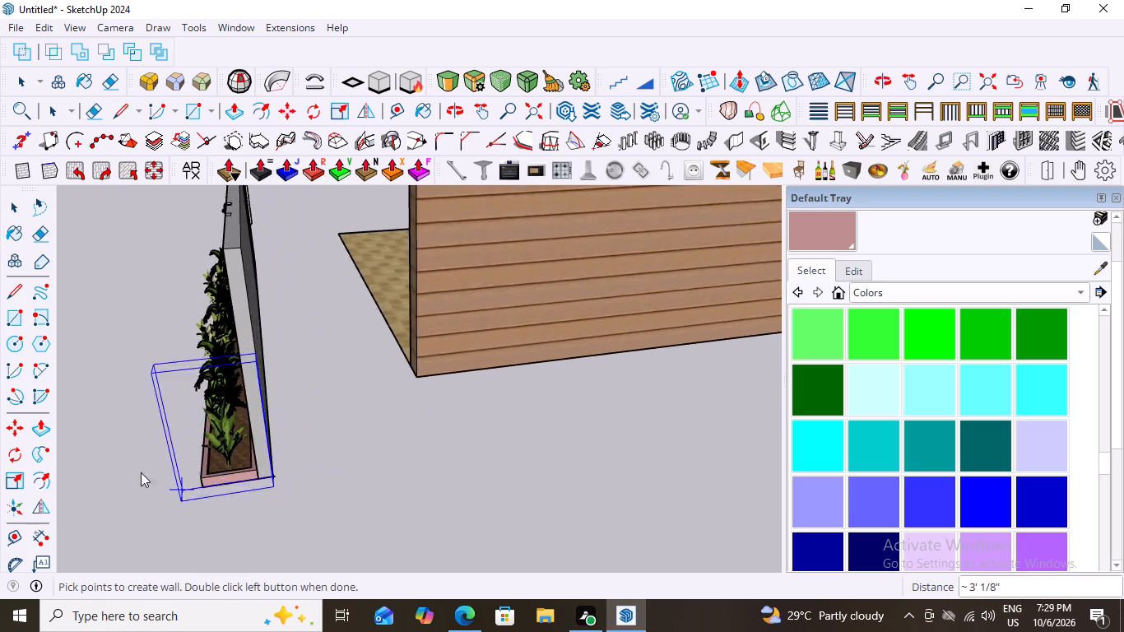
scroll(141, 472, down, 14)
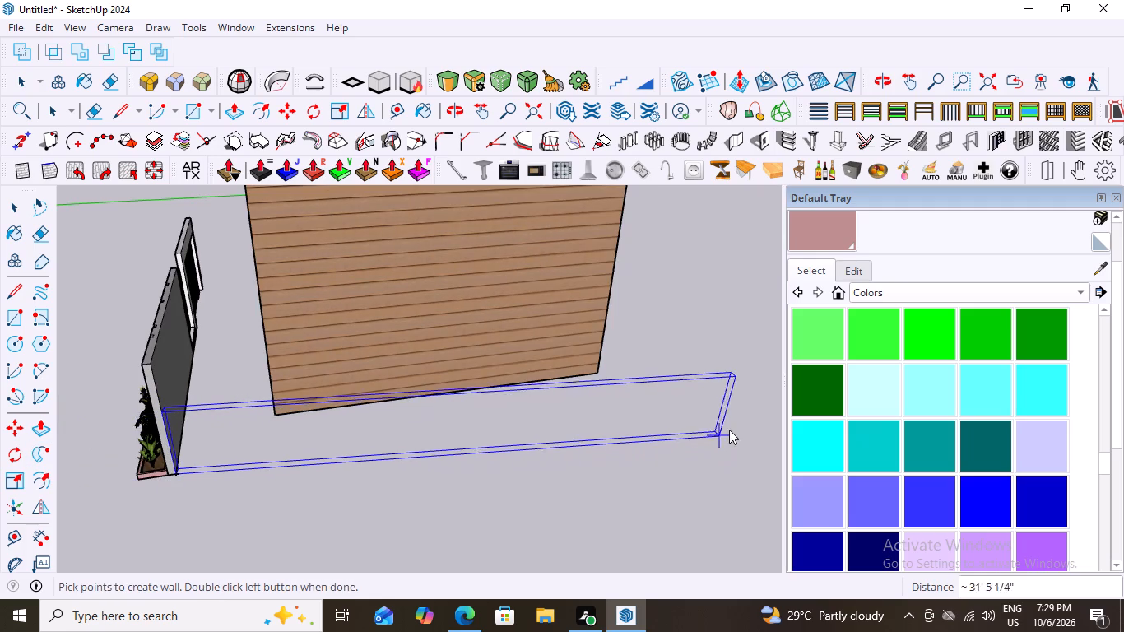
middle_drag(631, 423, 270, 411)
scroll(362, 518, up, 5)
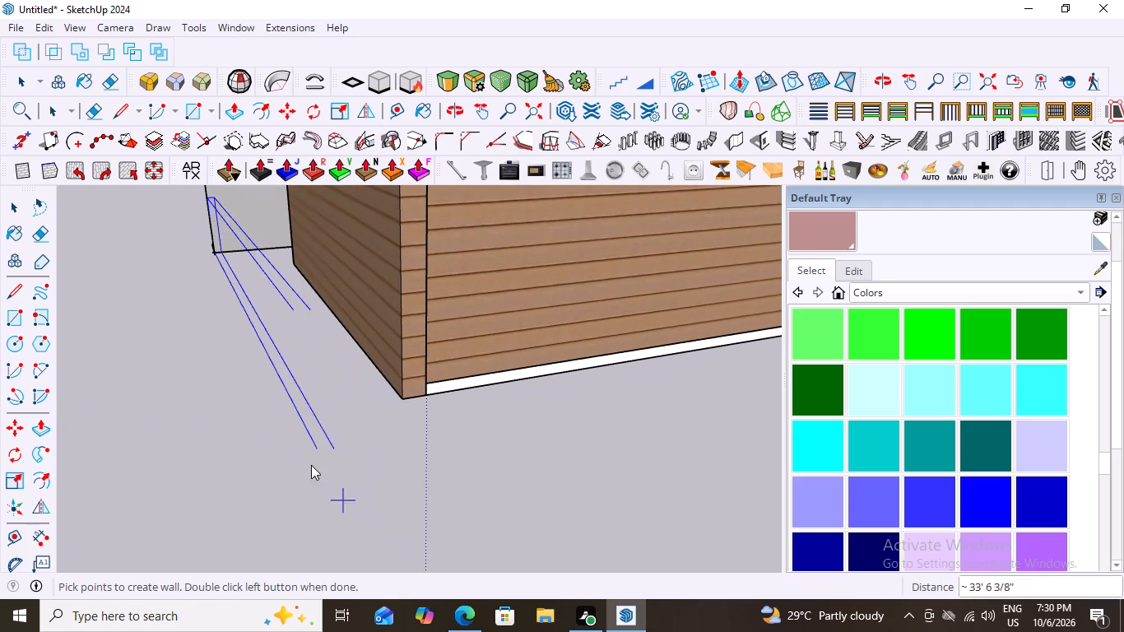
click(375, 518)
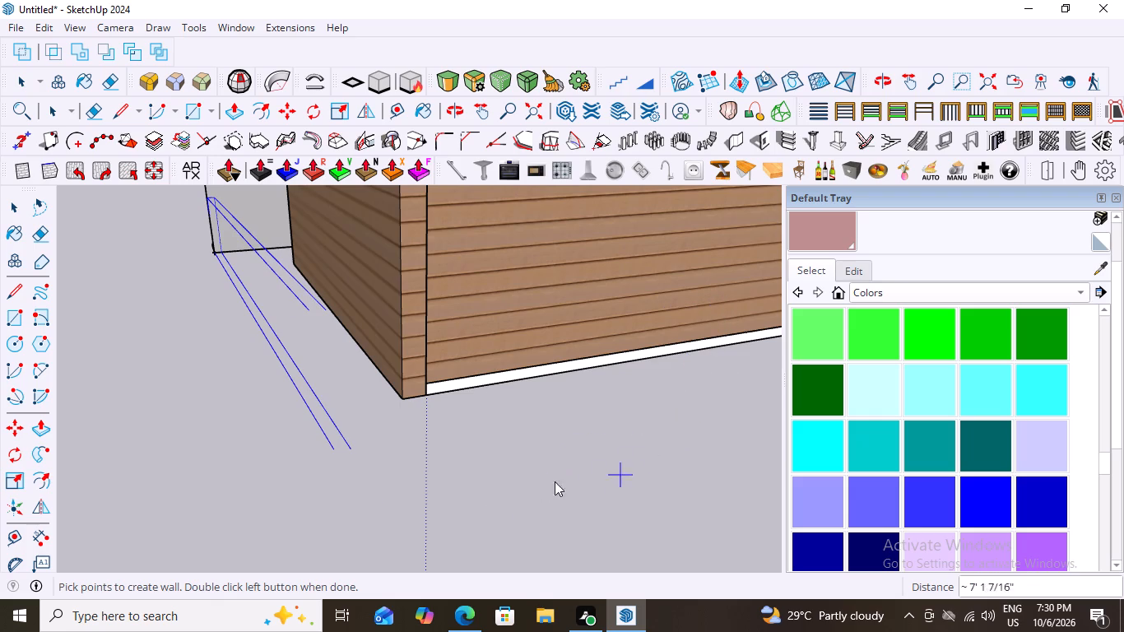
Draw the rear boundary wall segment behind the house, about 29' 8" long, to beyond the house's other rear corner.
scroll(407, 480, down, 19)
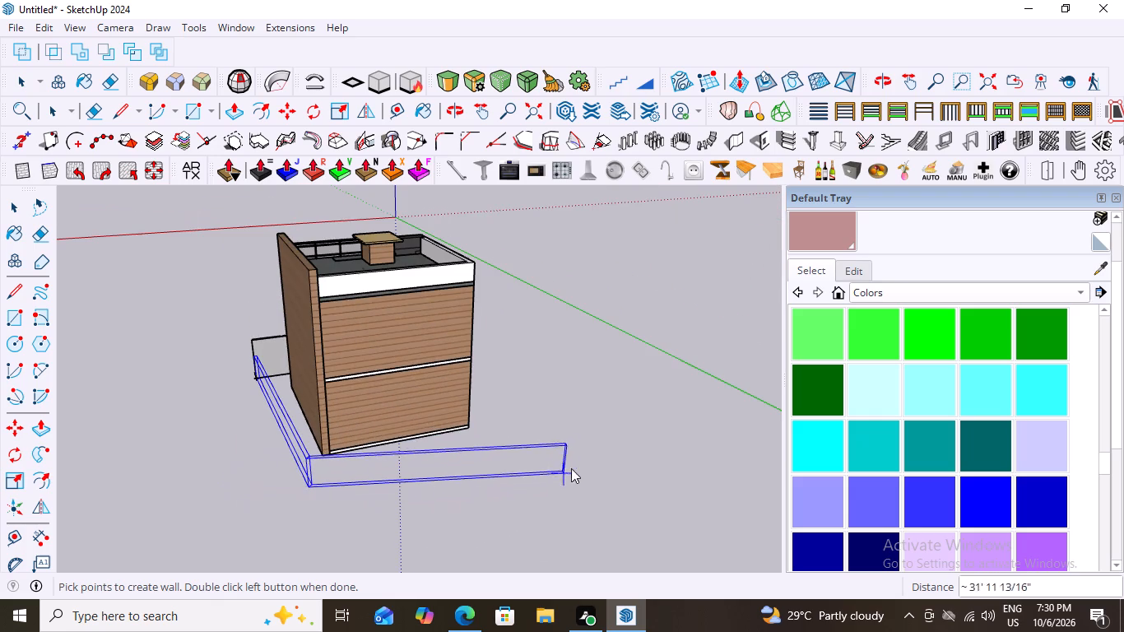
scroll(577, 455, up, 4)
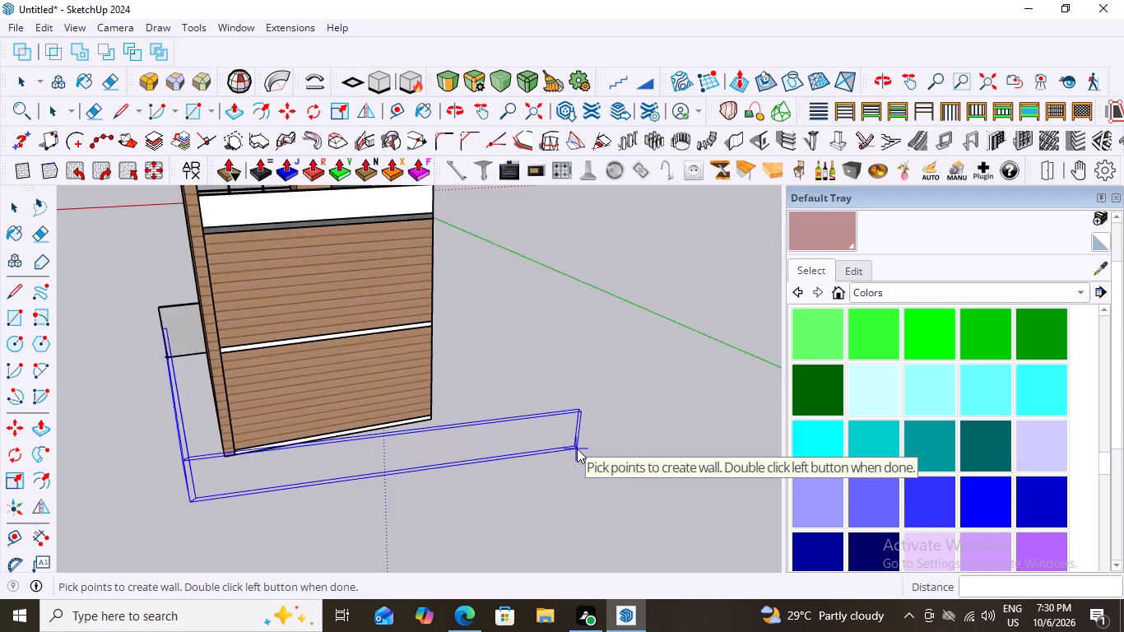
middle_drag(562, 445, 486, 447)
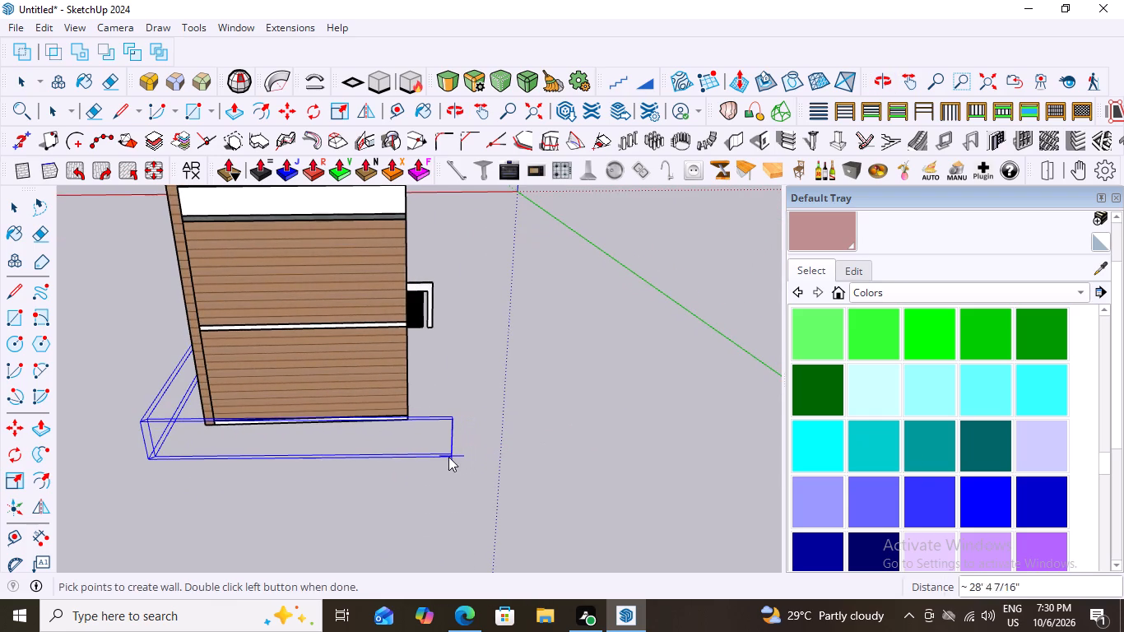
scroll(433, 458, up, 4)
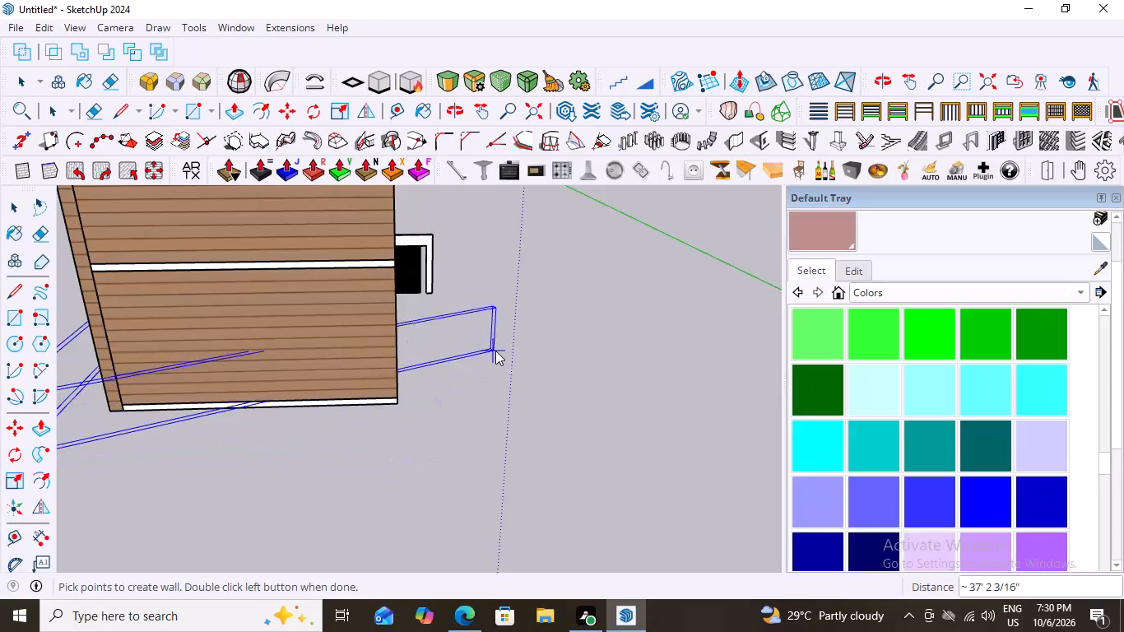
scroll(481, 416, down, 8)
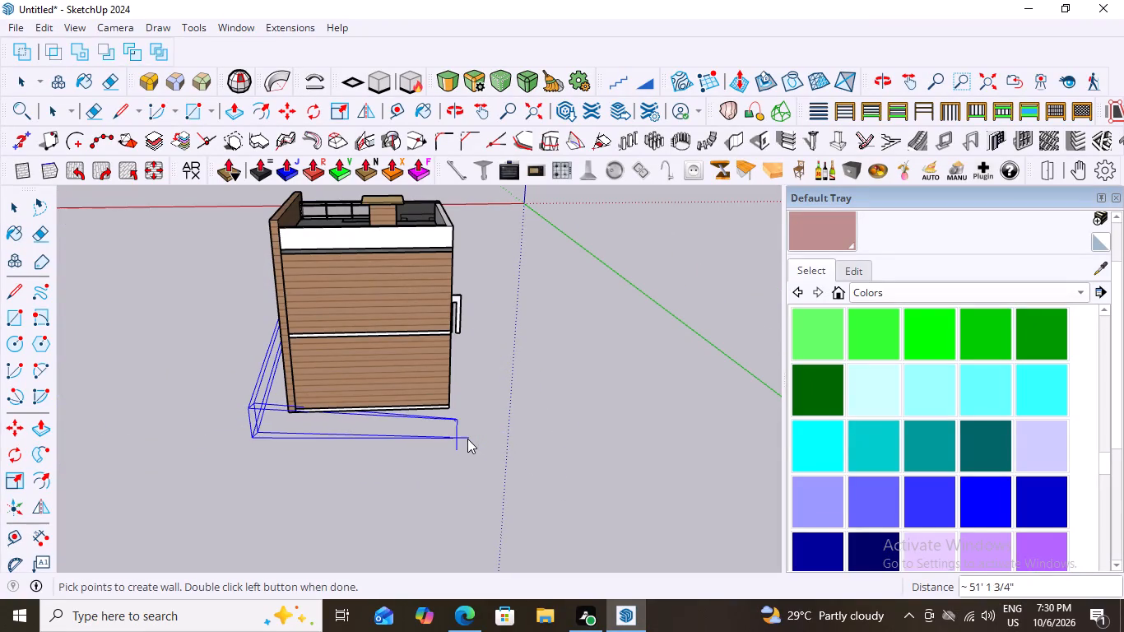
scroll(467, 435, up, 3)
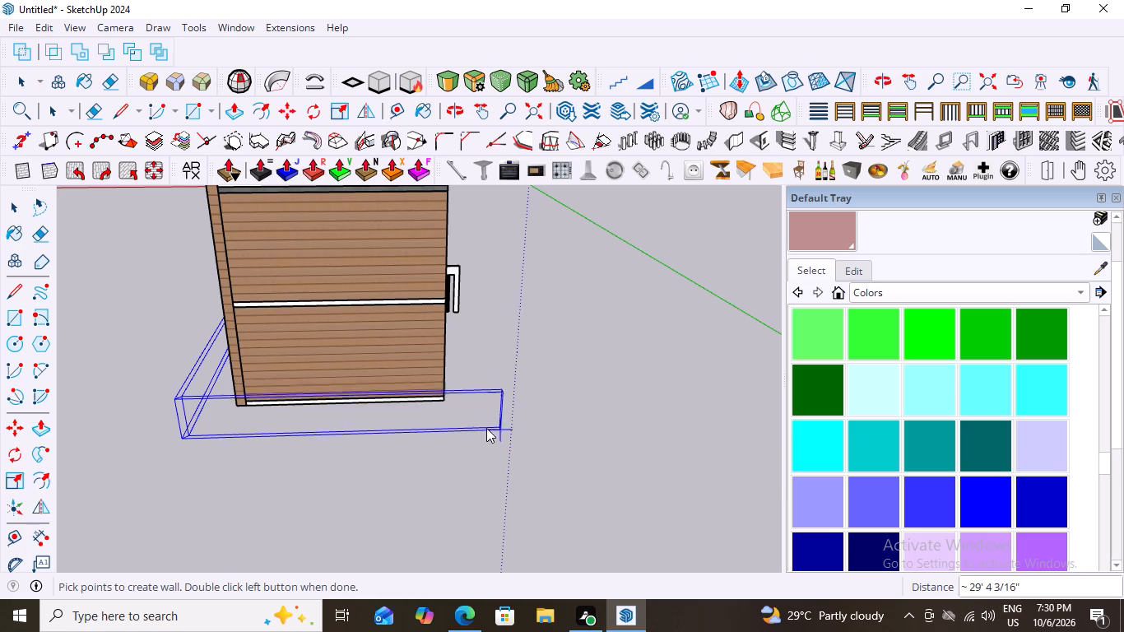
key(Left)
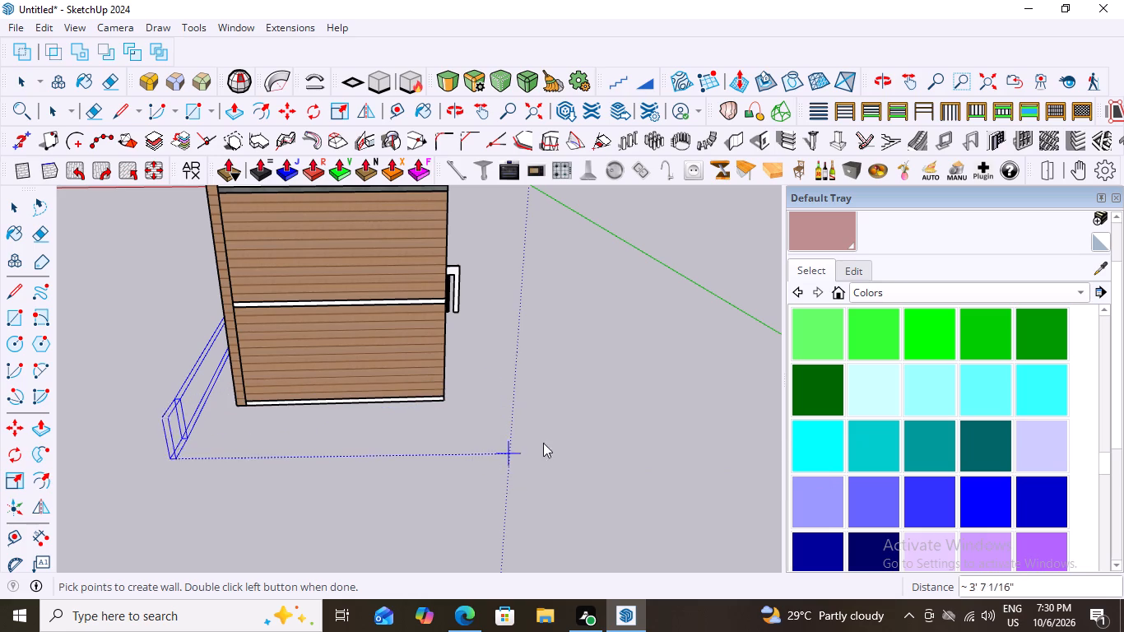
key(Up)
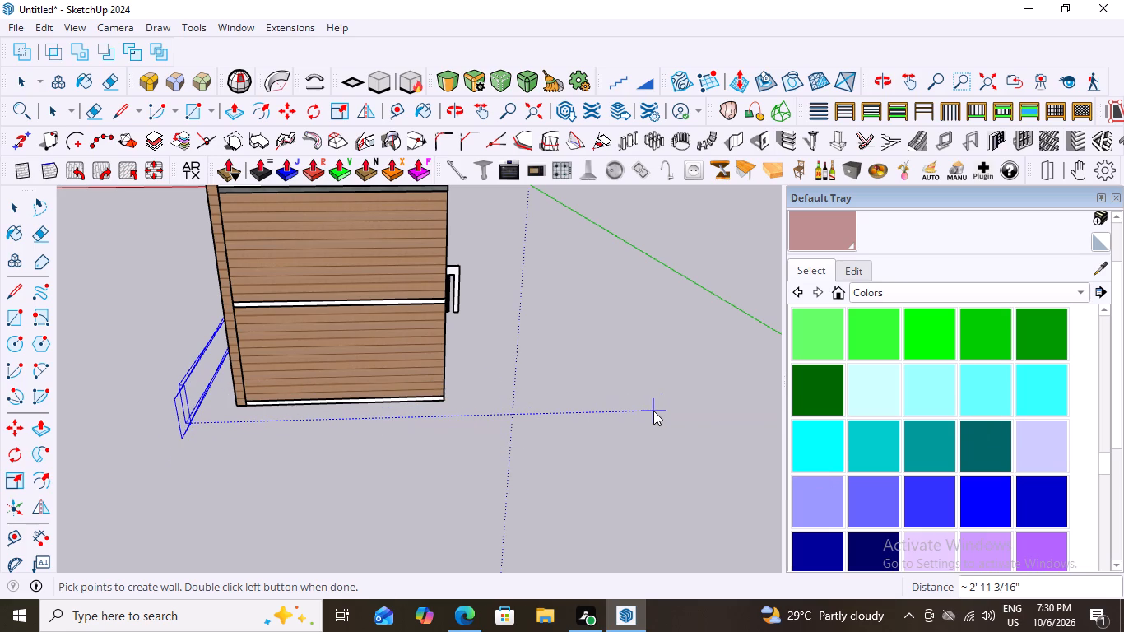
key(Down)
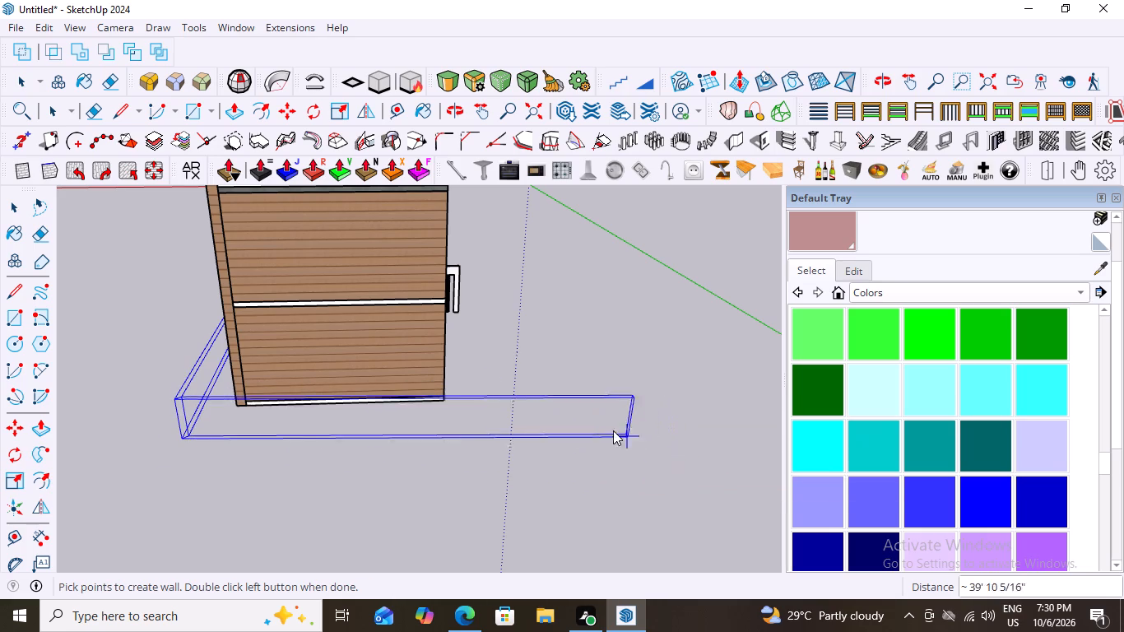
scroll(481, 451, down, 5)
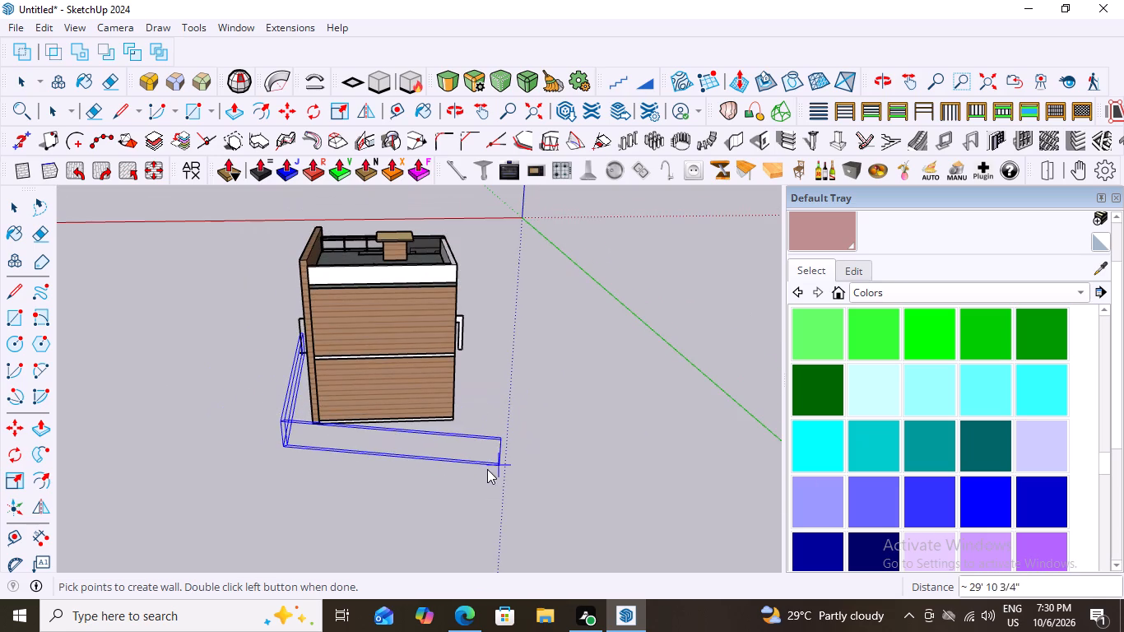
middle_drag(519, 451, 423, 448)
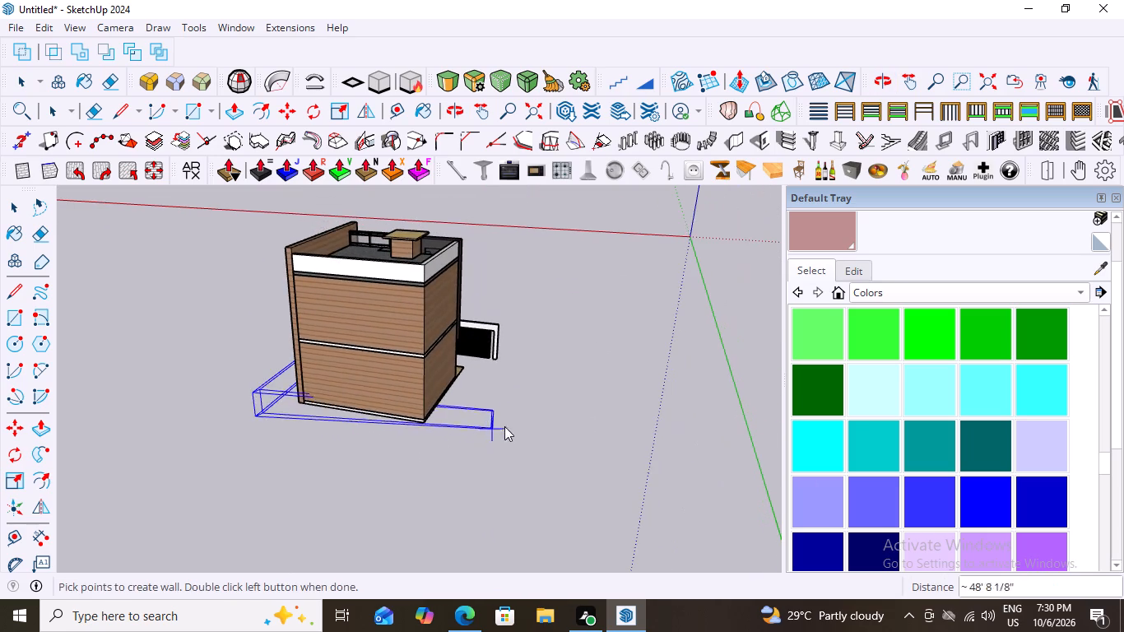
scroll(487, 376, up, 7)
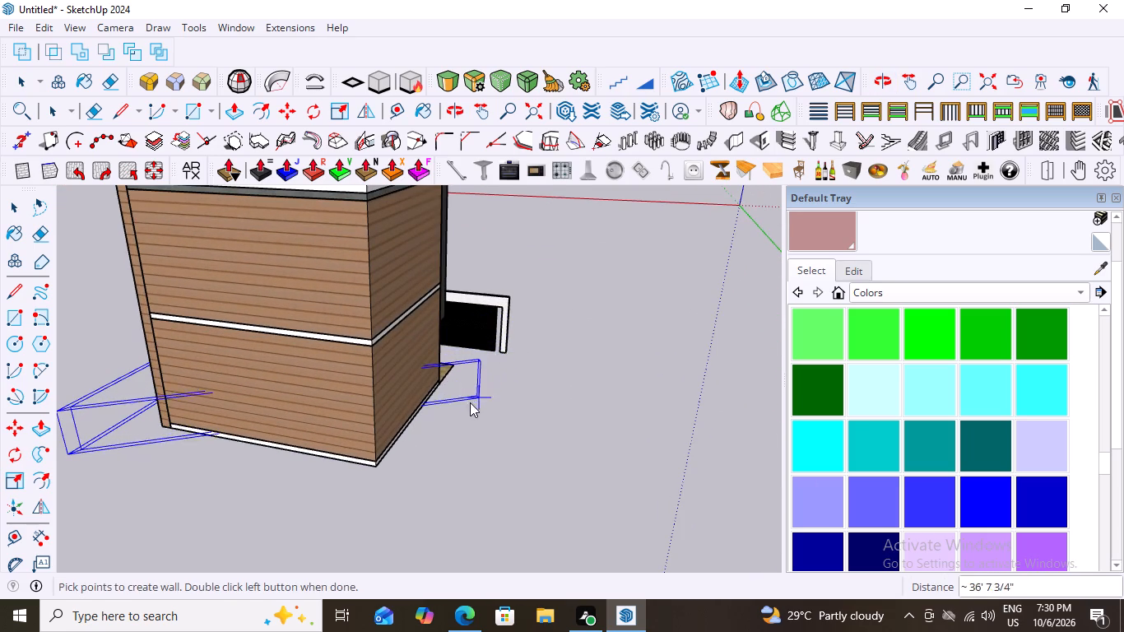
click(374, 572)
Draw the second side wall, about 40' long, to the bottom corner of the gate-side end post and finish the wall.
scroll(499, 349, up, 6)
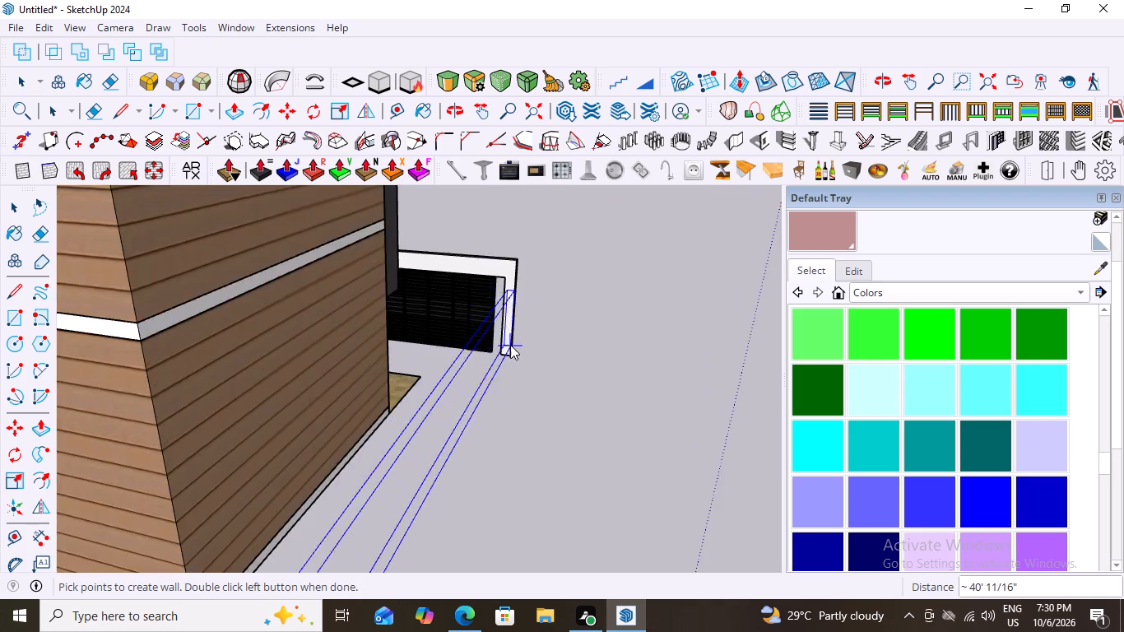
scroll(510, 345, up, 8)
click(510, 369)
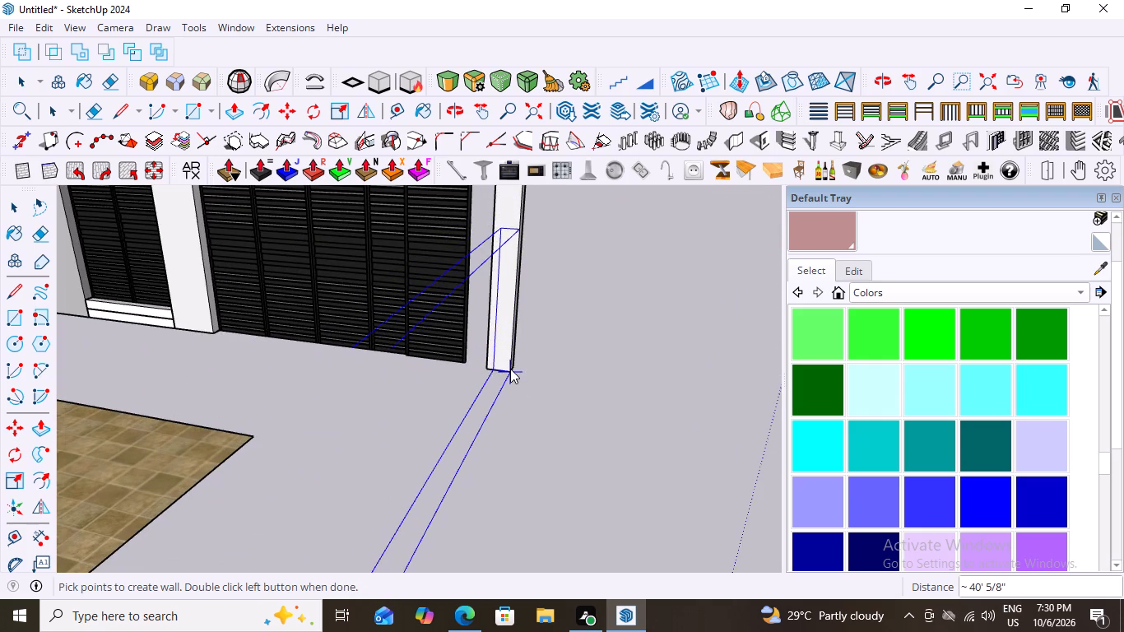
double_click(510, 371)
Examine the boundary wall's alignment with the house and the front compound wall from the rear and both sides.
scroll(545, 321, down, 7)
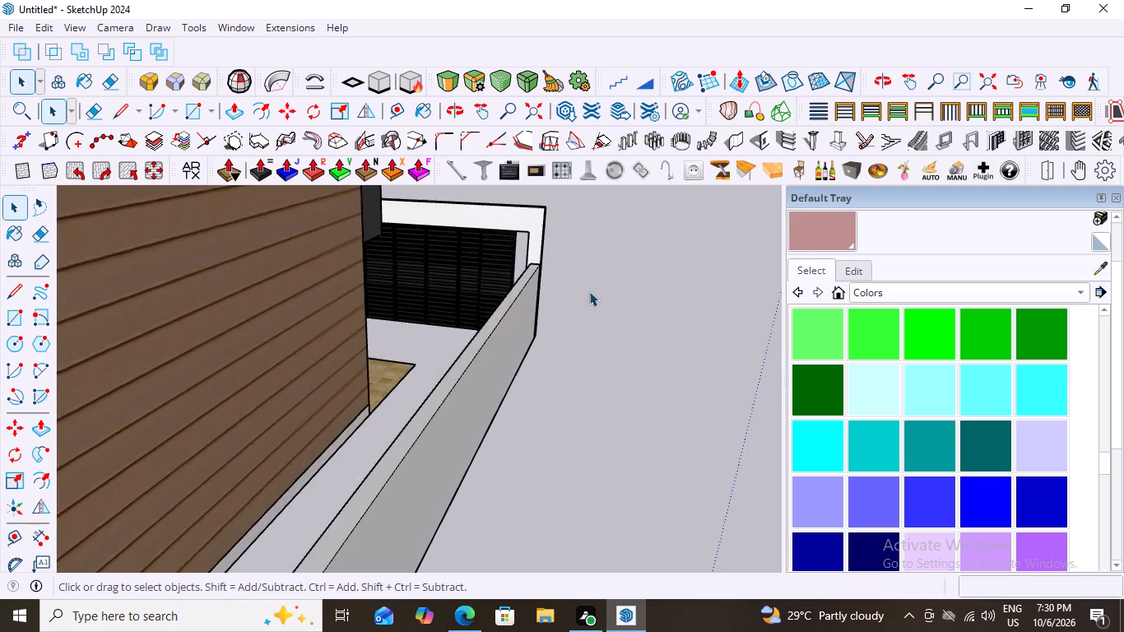
scroll(589, 291, down, 20)
scroll(589, 291, down, 2)
middle_drag(477, 372, 350, 337)
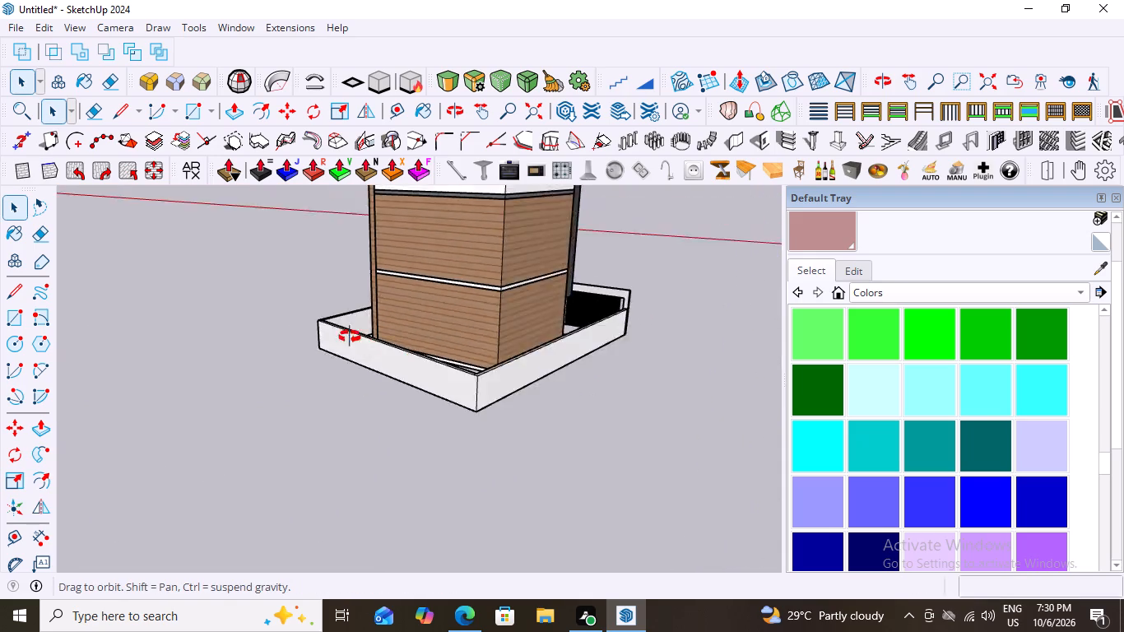
middle_drag(350, 337, 624, 514)
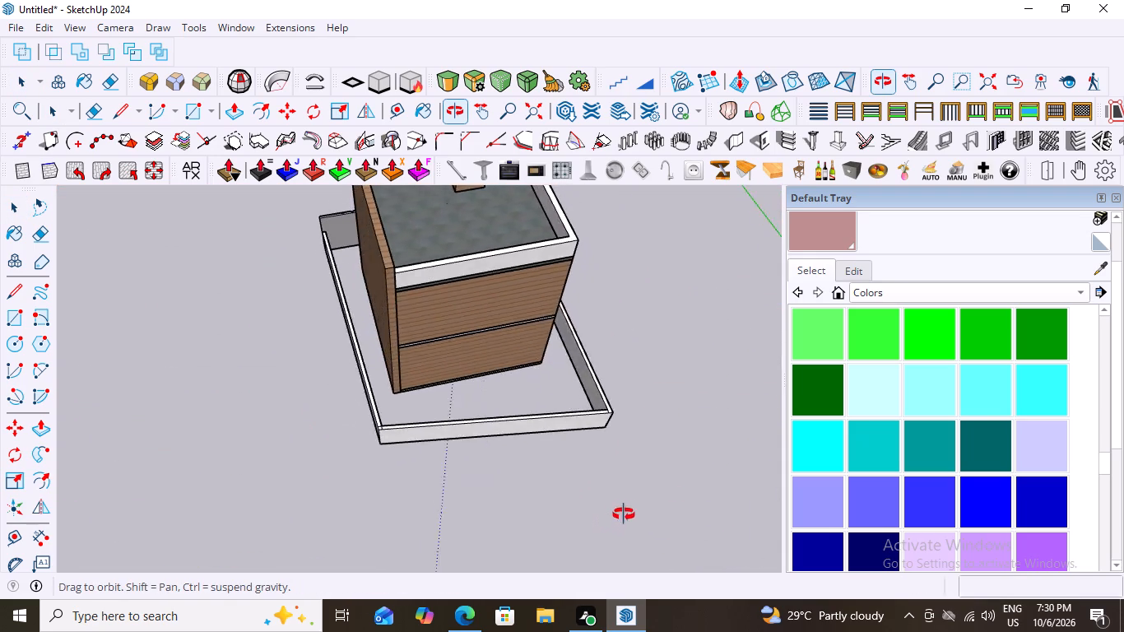
middle_drag(624, 514, 181, 366)
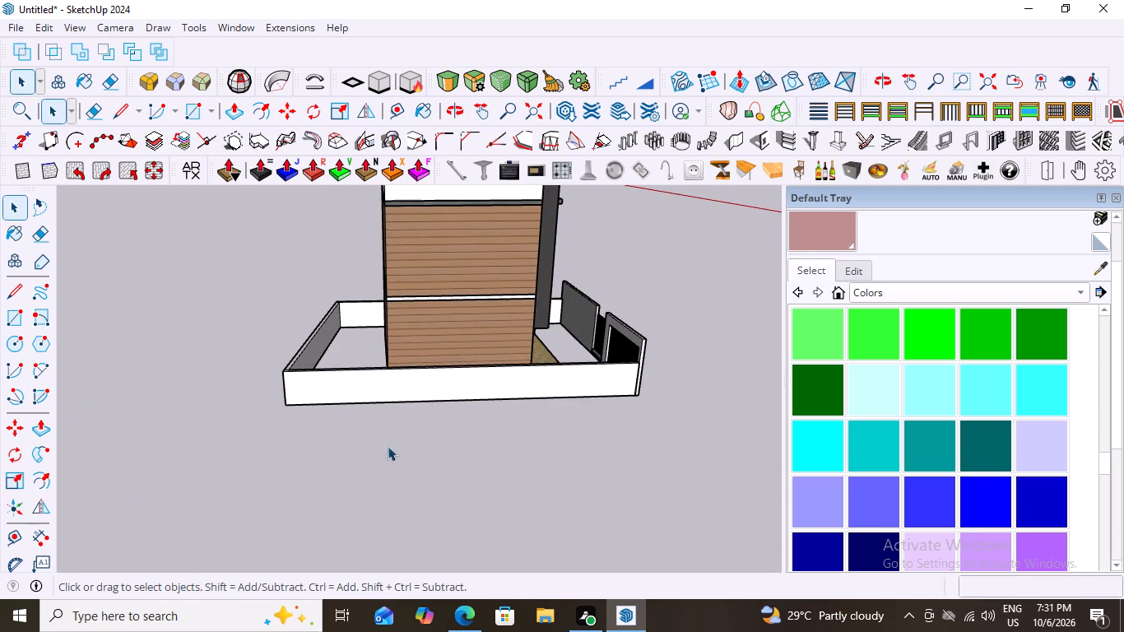
scroll(502, 453, down, 2)
middle_drag(265, 407, 663, 465)
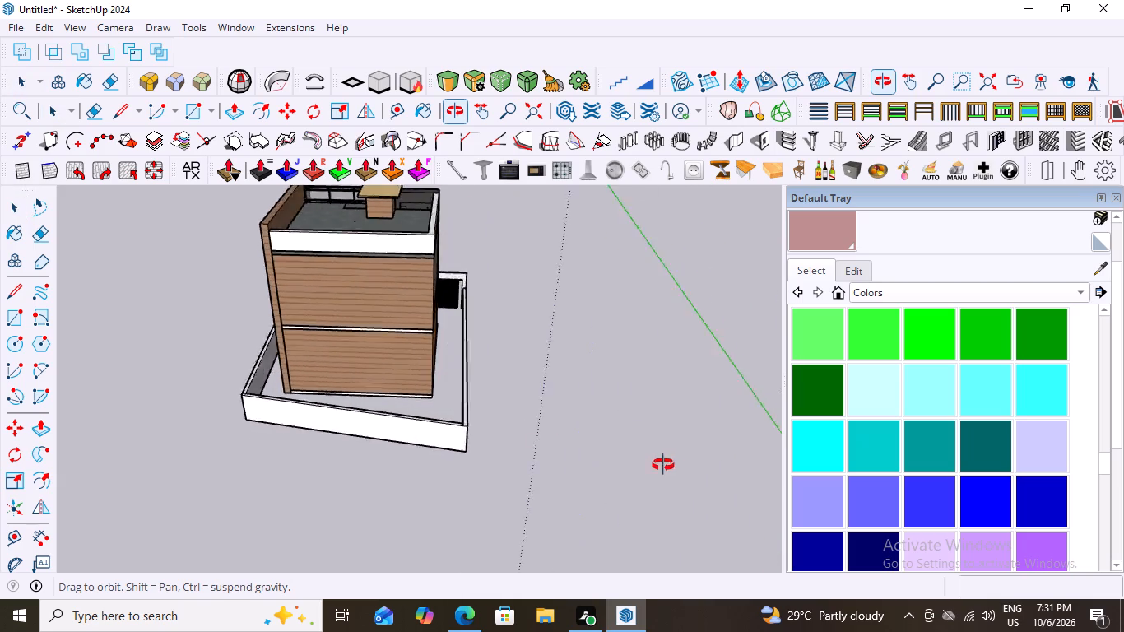
middle_drag(663, 465, 672, 466)
middle_drag(680, 459, 448, 421)
middle_drag(459, 421, 492, 426)
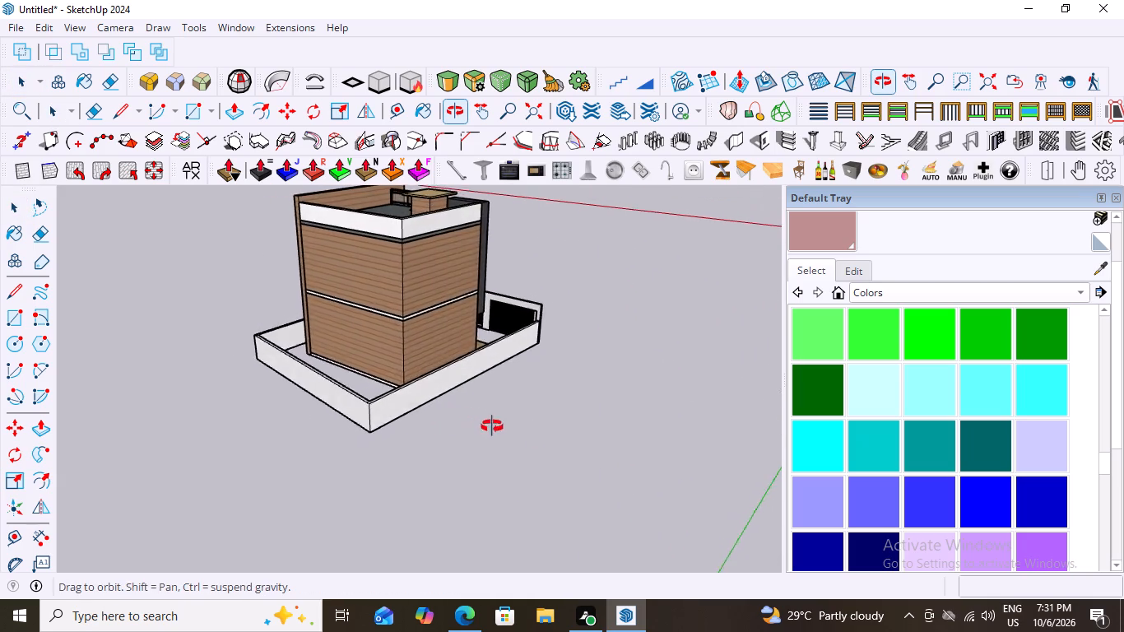
middle_drag(492, 426, 495, 426)
middle_drag(564, 434, 632, 428)
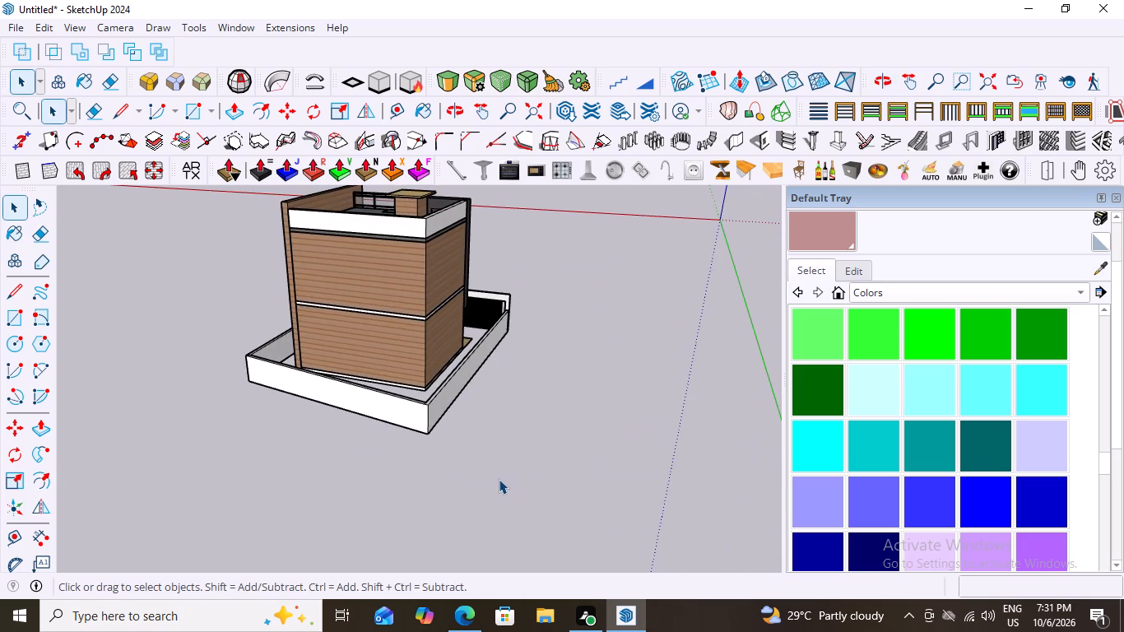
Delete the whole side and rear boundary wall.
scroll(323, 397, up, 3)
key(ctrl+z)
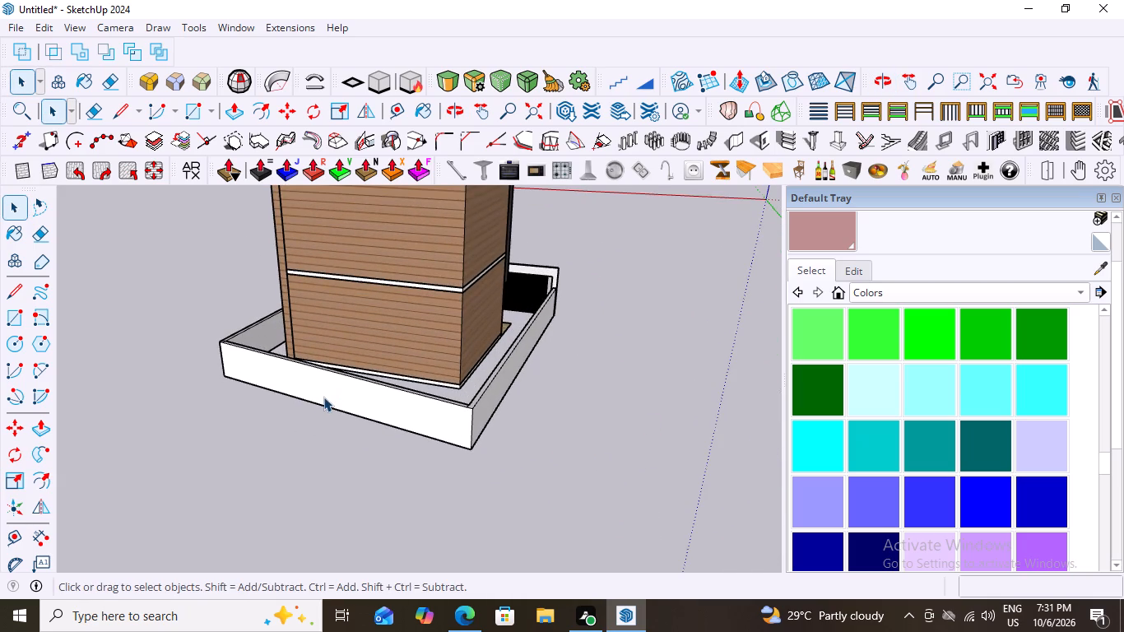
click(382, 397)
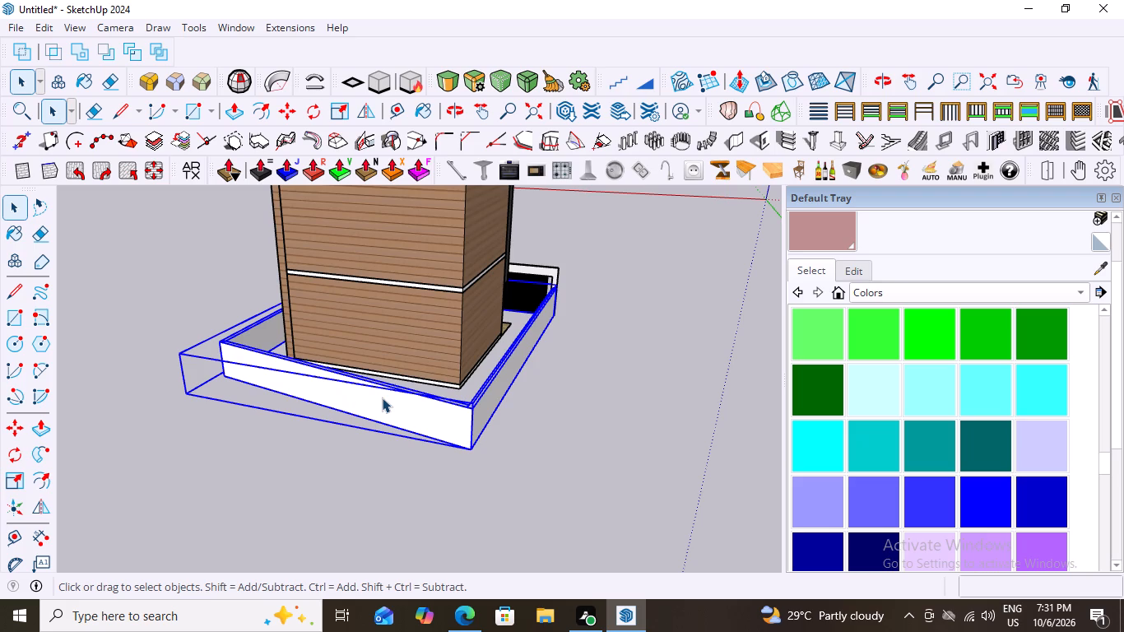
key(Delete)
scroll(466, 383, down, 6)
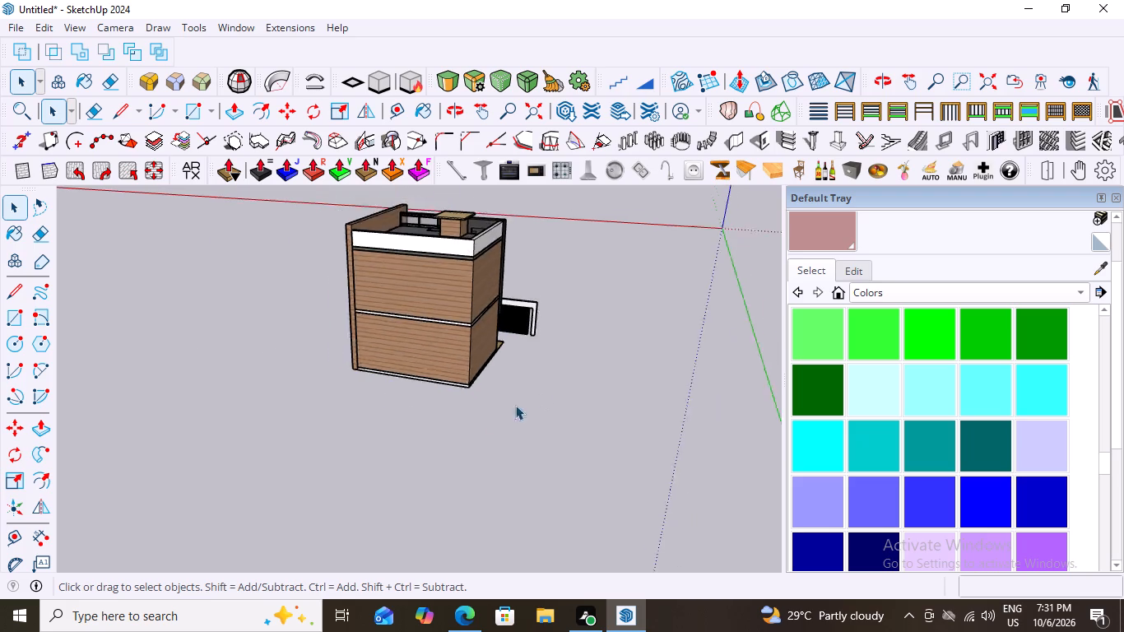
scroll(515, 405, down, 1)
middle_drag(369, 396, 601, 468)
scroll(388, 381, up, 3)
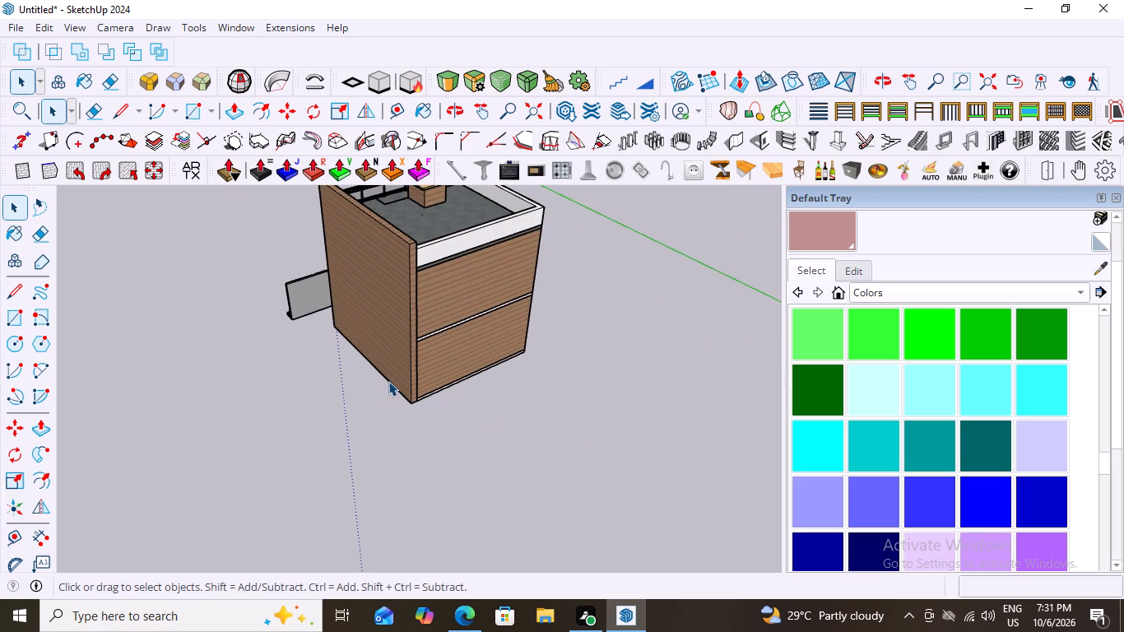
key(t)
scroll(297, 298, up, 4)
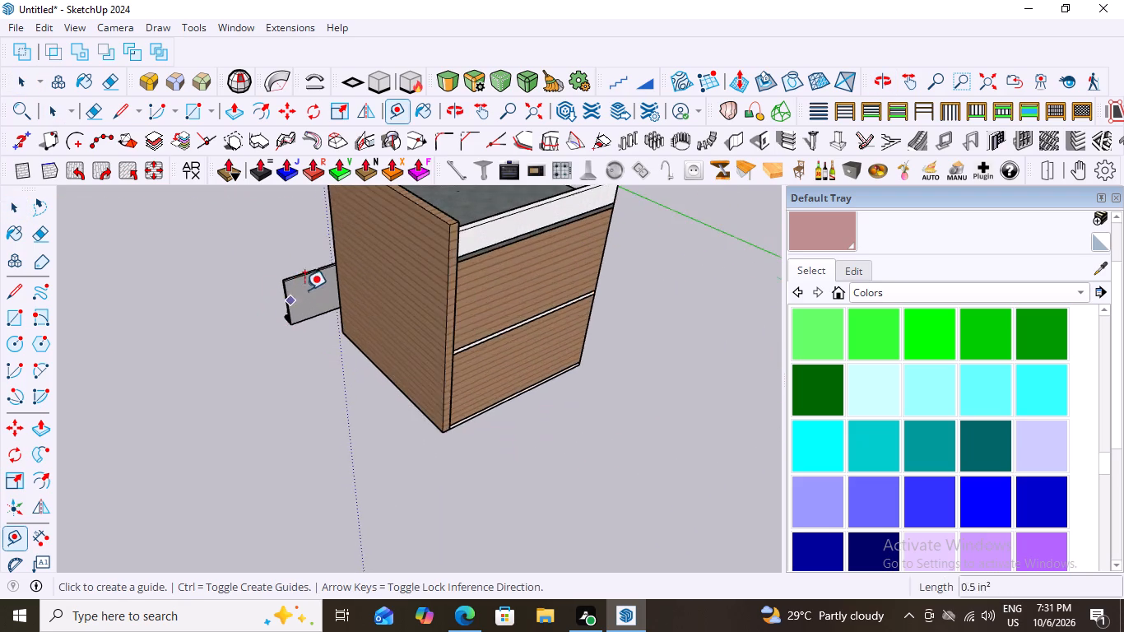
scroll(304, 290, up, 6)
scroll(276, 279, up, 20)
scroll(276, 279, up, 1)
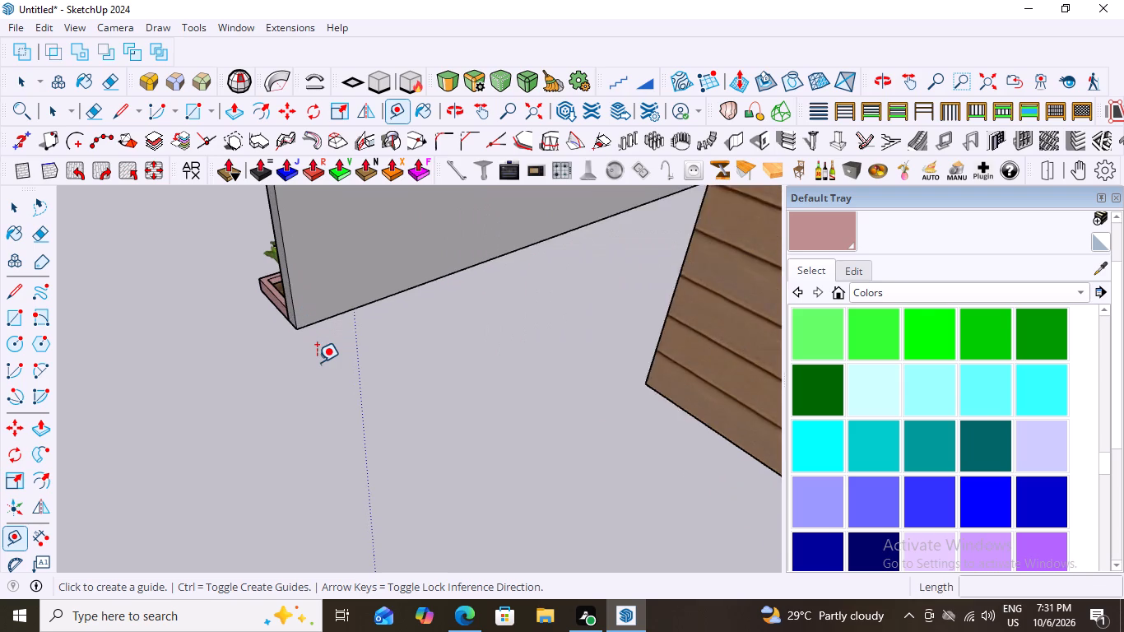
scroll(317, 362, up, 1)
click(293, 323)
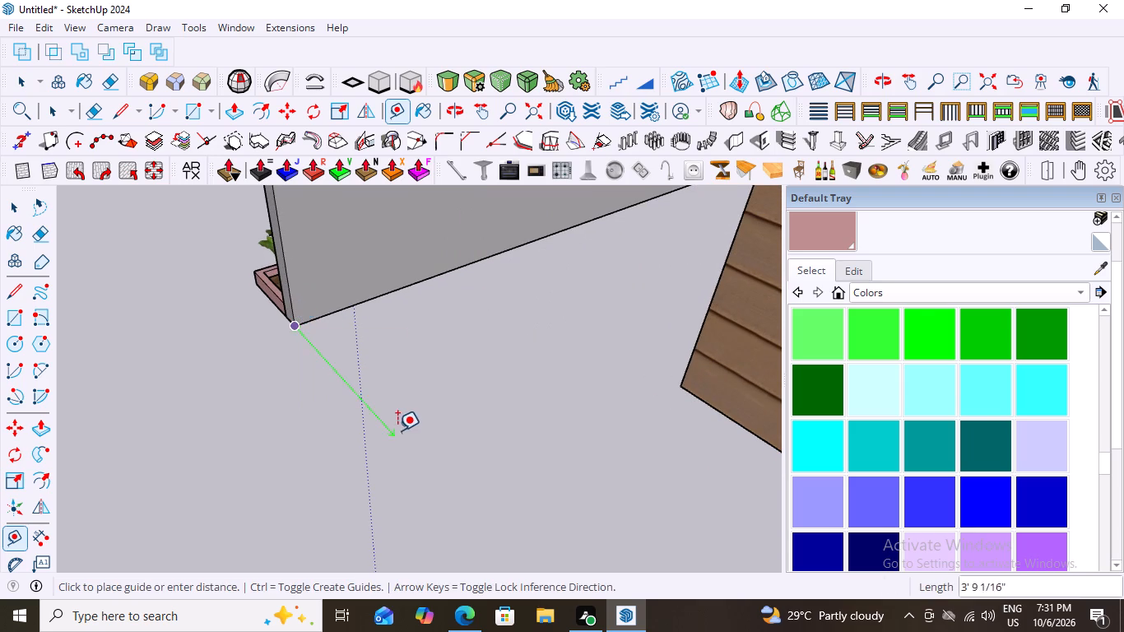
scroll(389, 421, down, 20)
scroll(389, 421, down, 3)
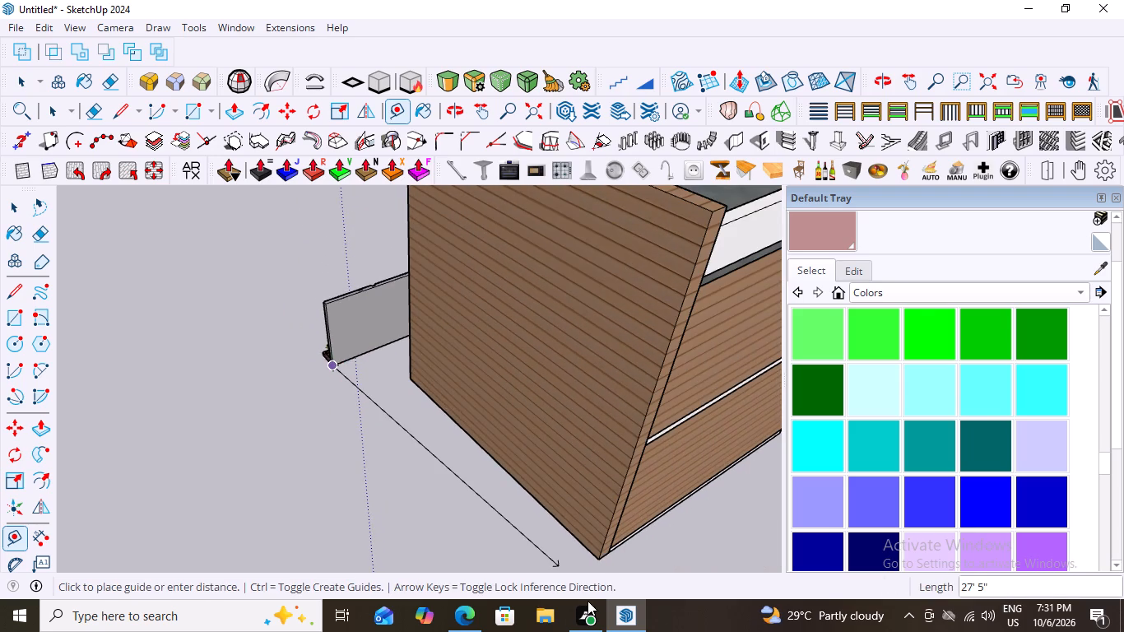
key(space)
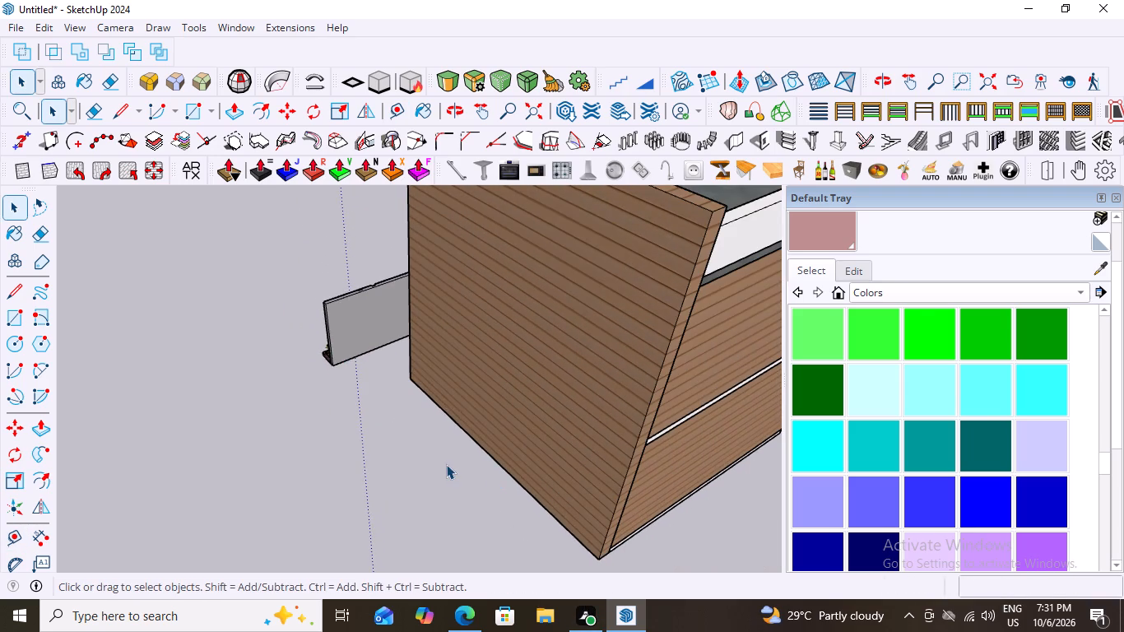
Place a guide line parallel to the house's side bottom edge, passing through the compound wall's bottom end corner.
key(t)
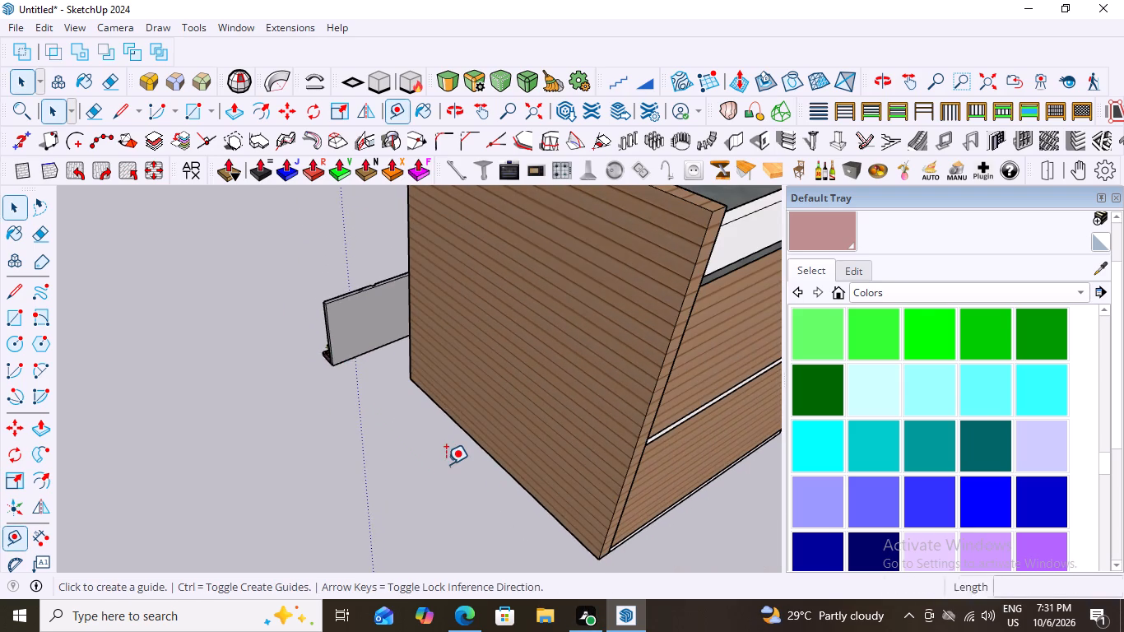
scroll(473, 462, up, 3)
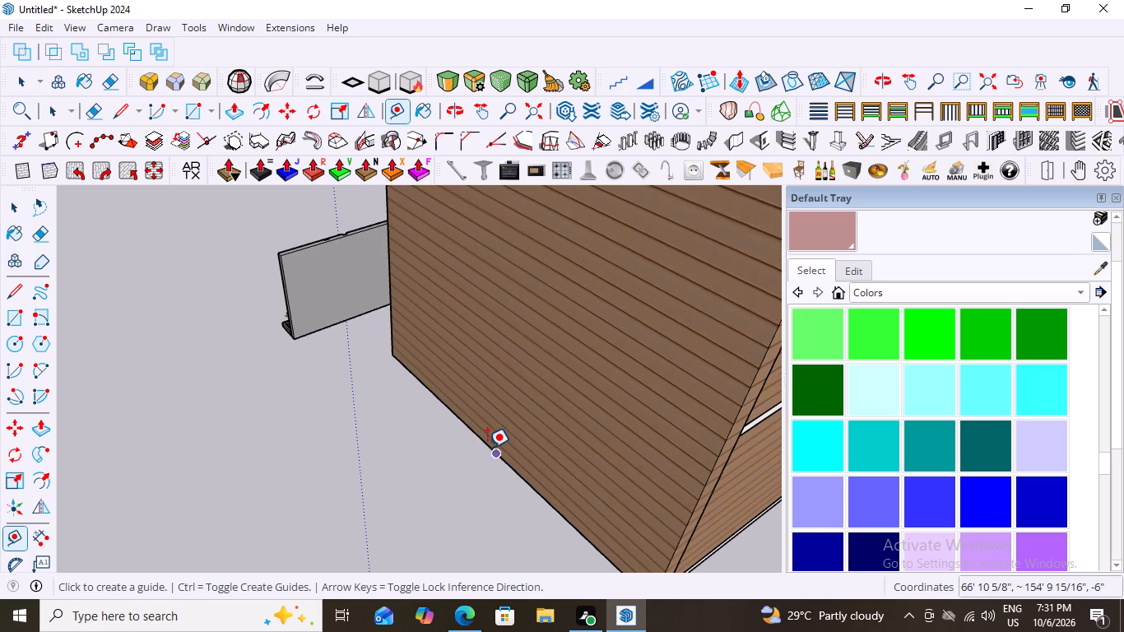
click(480, 441)
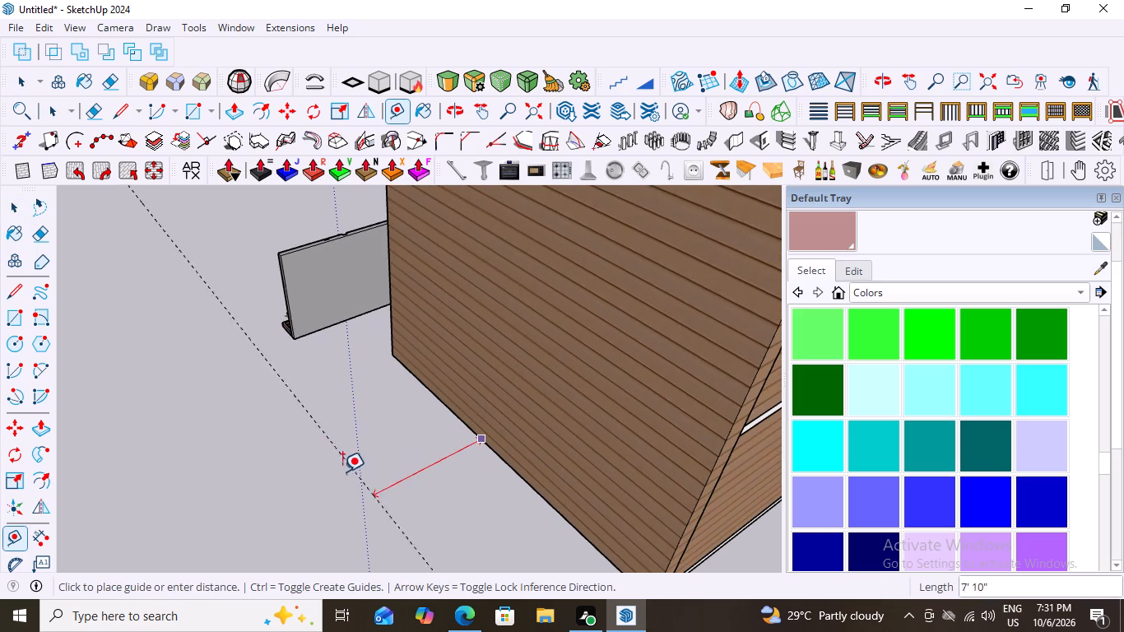
click(289, 339)
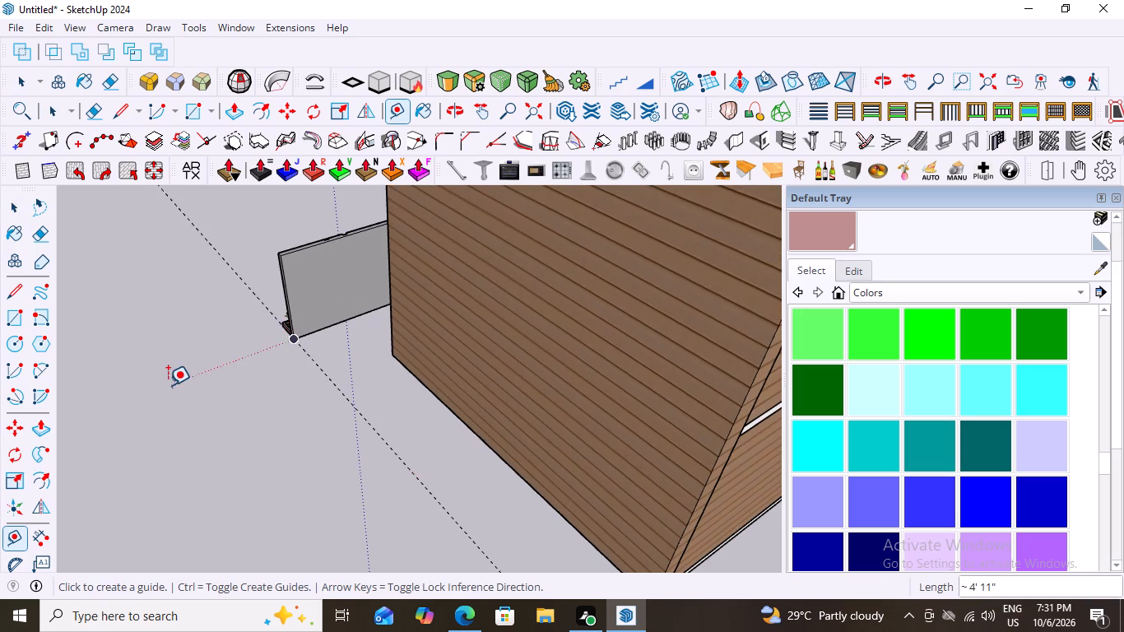
scroll(168, 385, down, 11)
scroll(416, 450, down, 7)
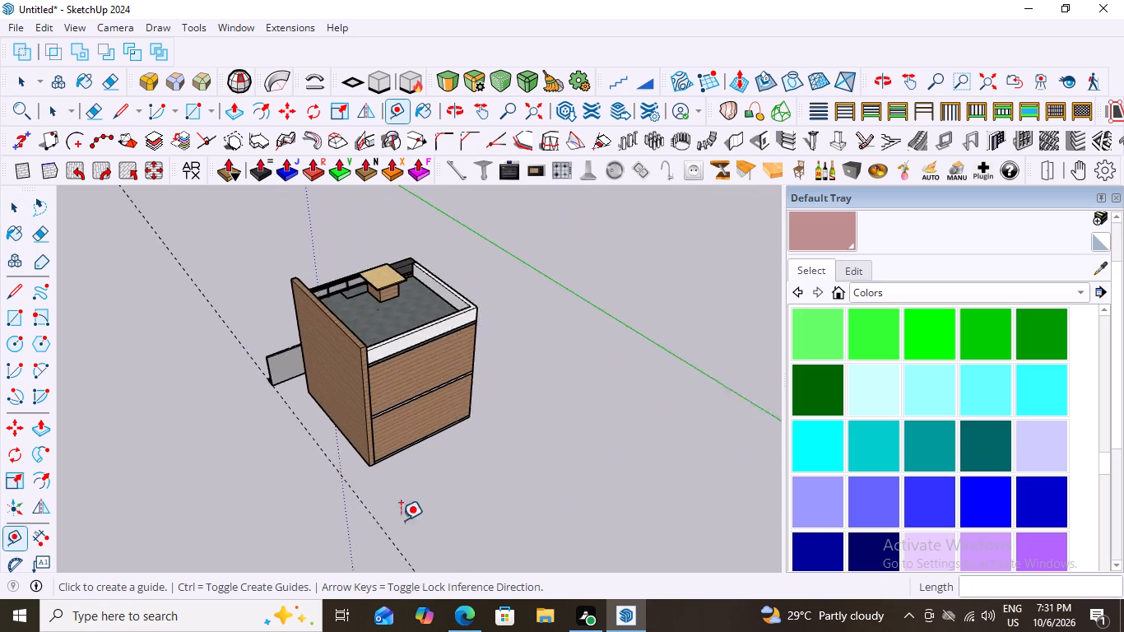
Place a guide line parallel to the house's gate-side bottom edge, about 4' 10" out, through the gate-side end post's bottom corner.
middle_drag(422, 467, 300, 491)
scroll(476, 353, up, 3)
middle_drag(529, 390, 357, 404)
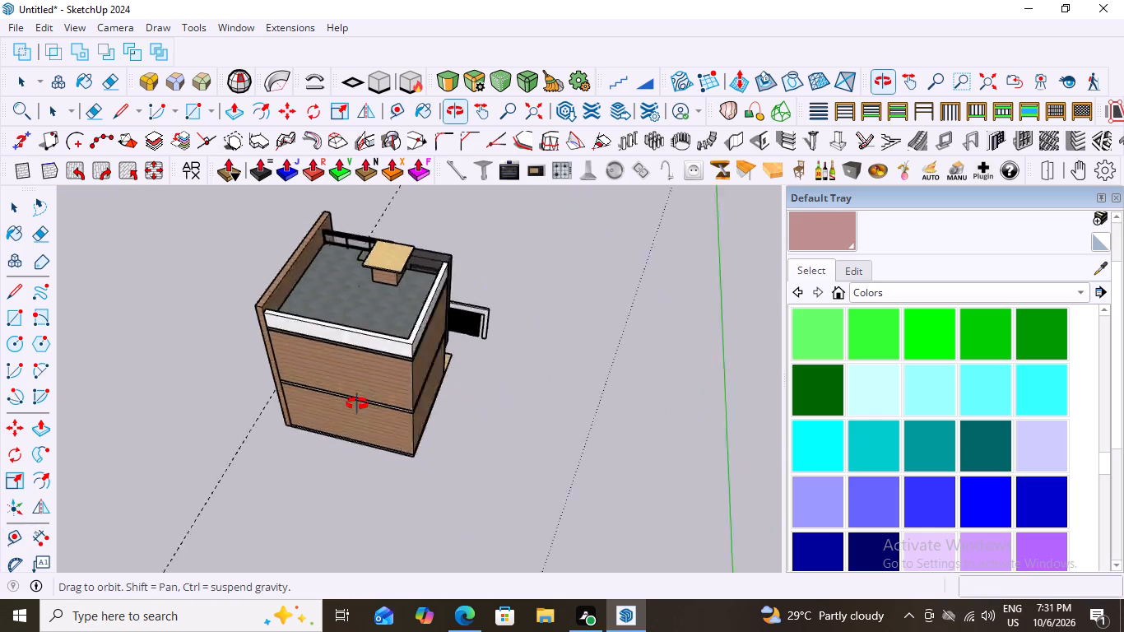
middle_drag(357, 404, 360, 397)
scroll(552, 373, up, 17)
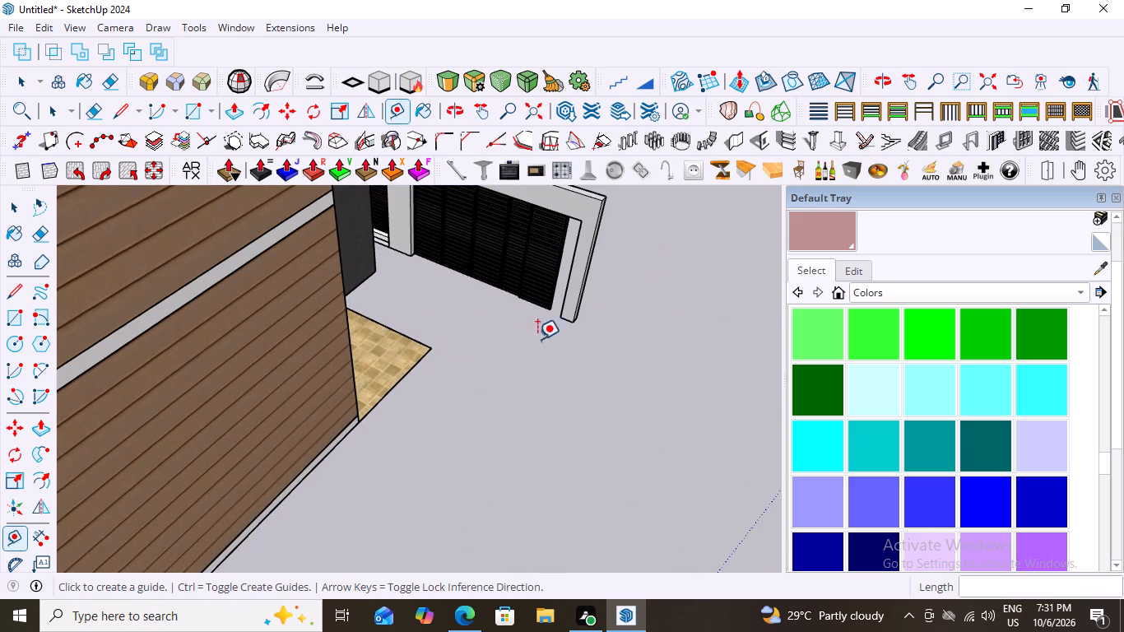
click(569, 319)
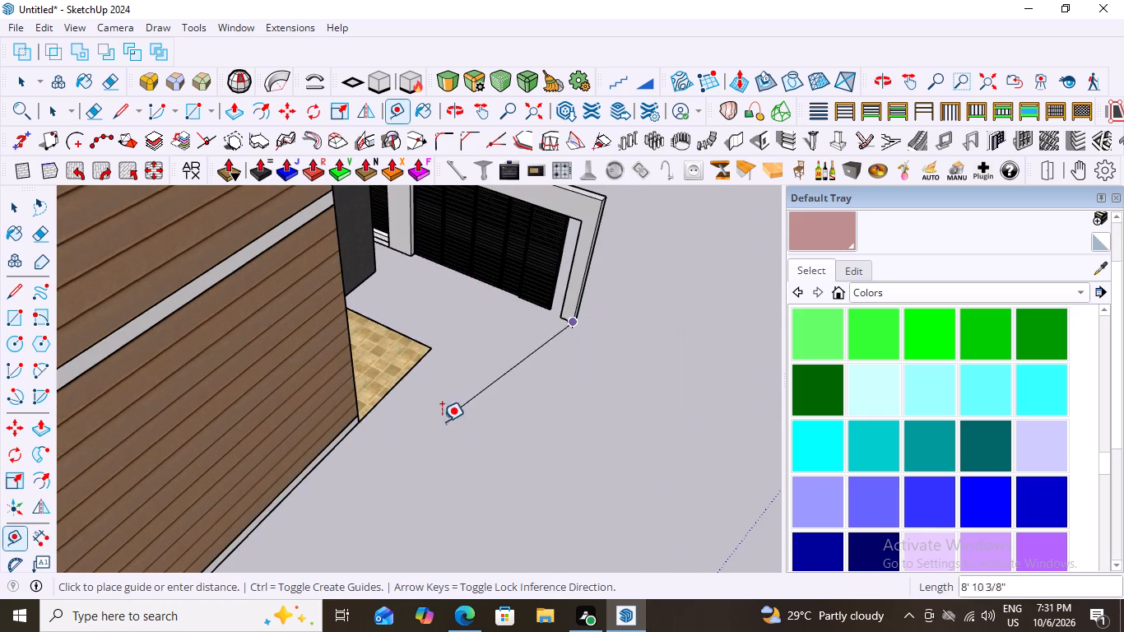
key(Escape)
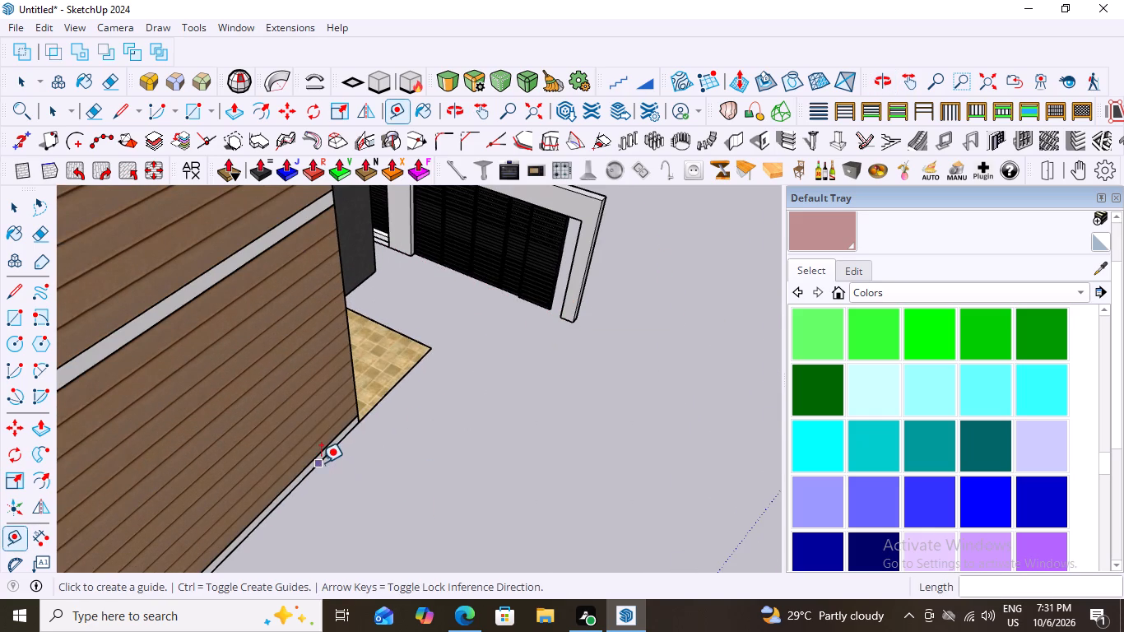
click(332, 455)
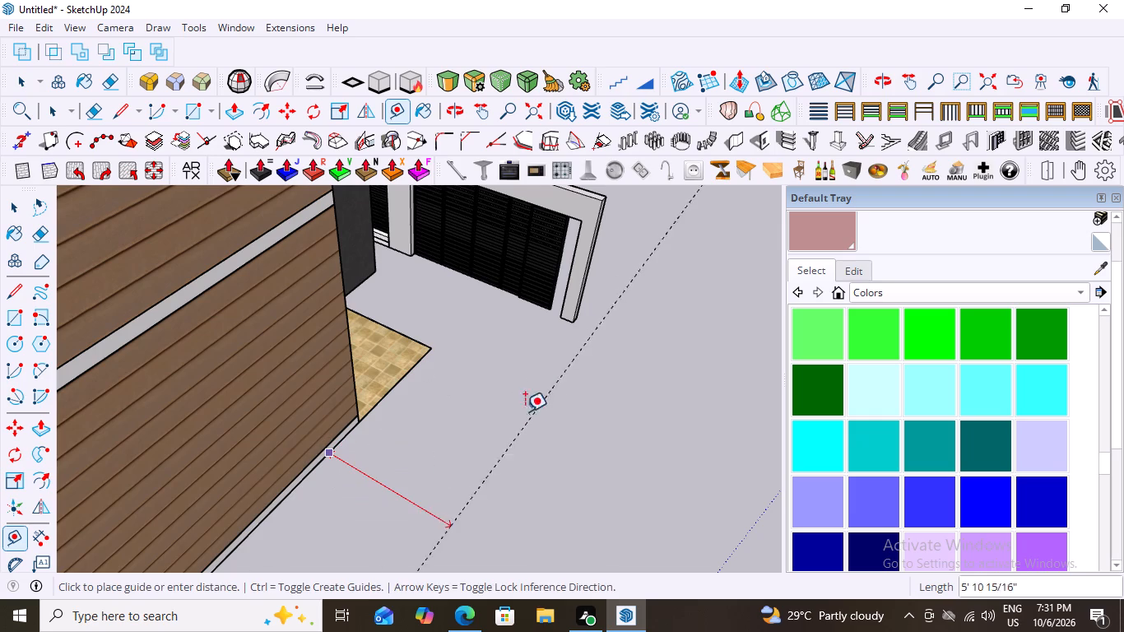
click(570, 325)
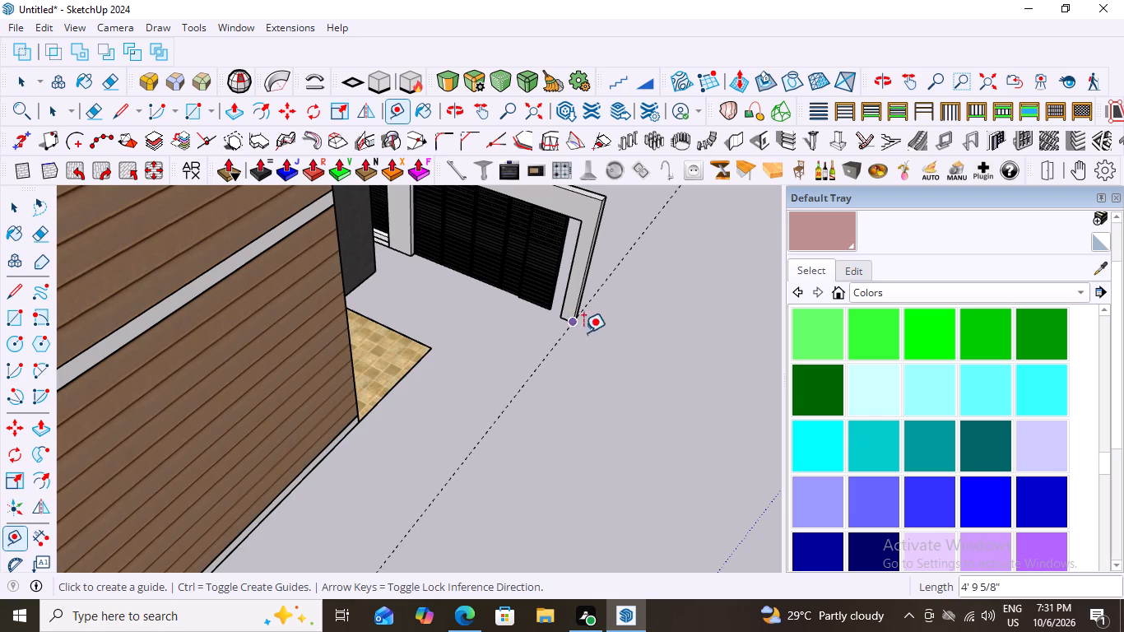
Place a guide line parallel to the house's rear bottom edge, about 12' behind it, crossing both side guides.
scroll(607, 318, down, 4)
scroll(639, 352, down, 20)
scroll(639, 352, down, 3)
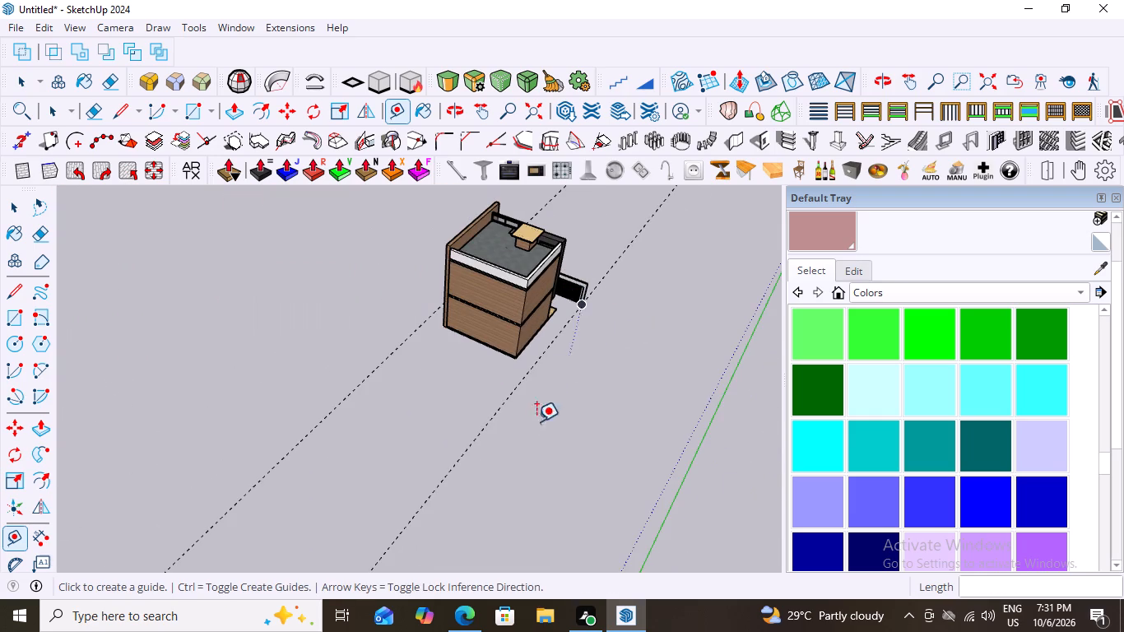
scroll(452, 357, up, 14)
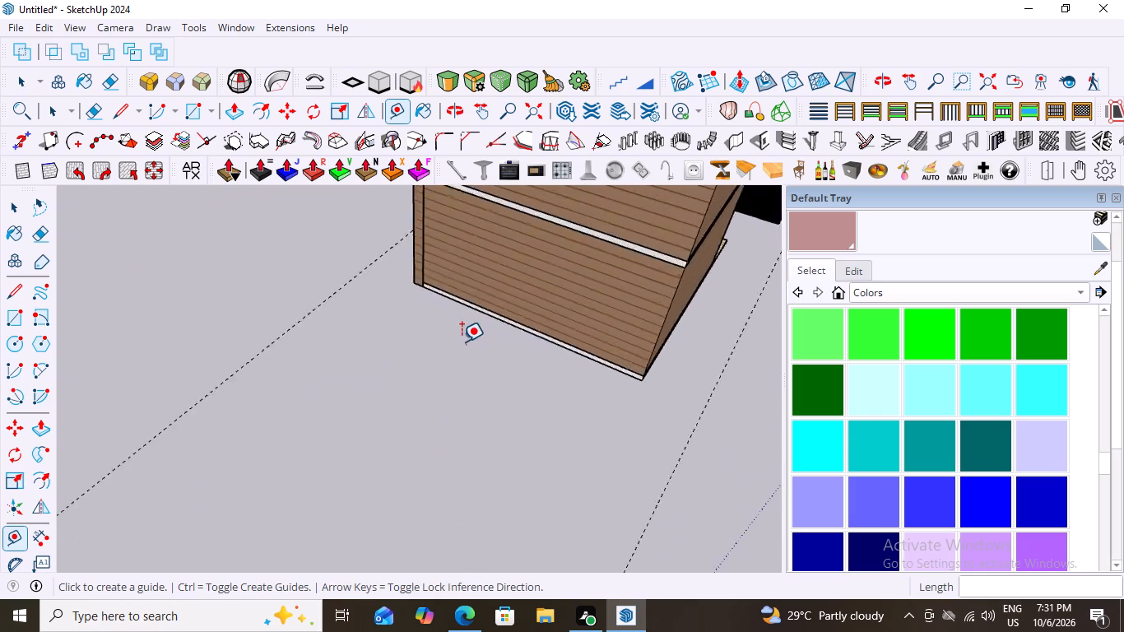
scroll(462, 342, up, 3)
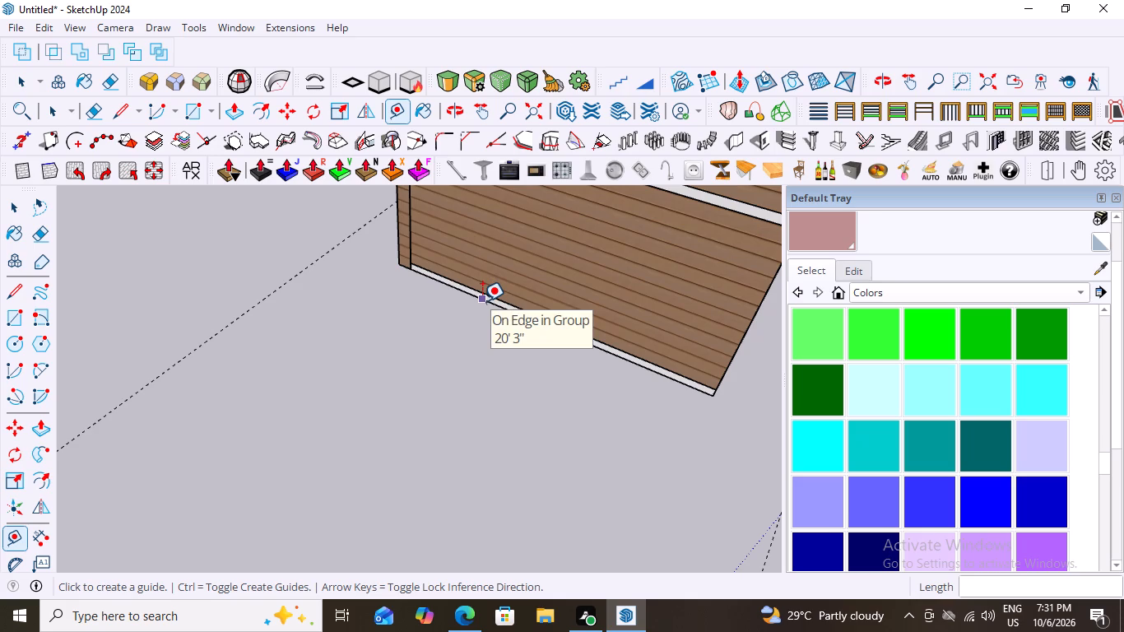
click(482, 301)
scroll(410, 358, down, 15)
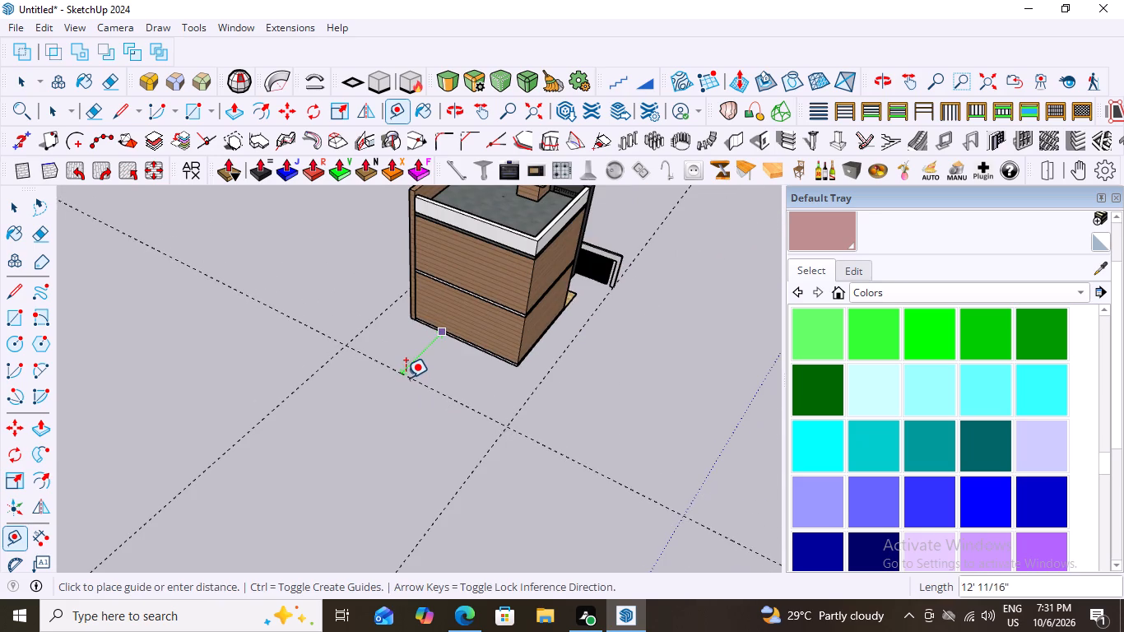
click(406, 377)
Examine the layout of the three guide lines around the house and compound wall from the rear and side.
scroll(360, 374, down, 13)
key(space)
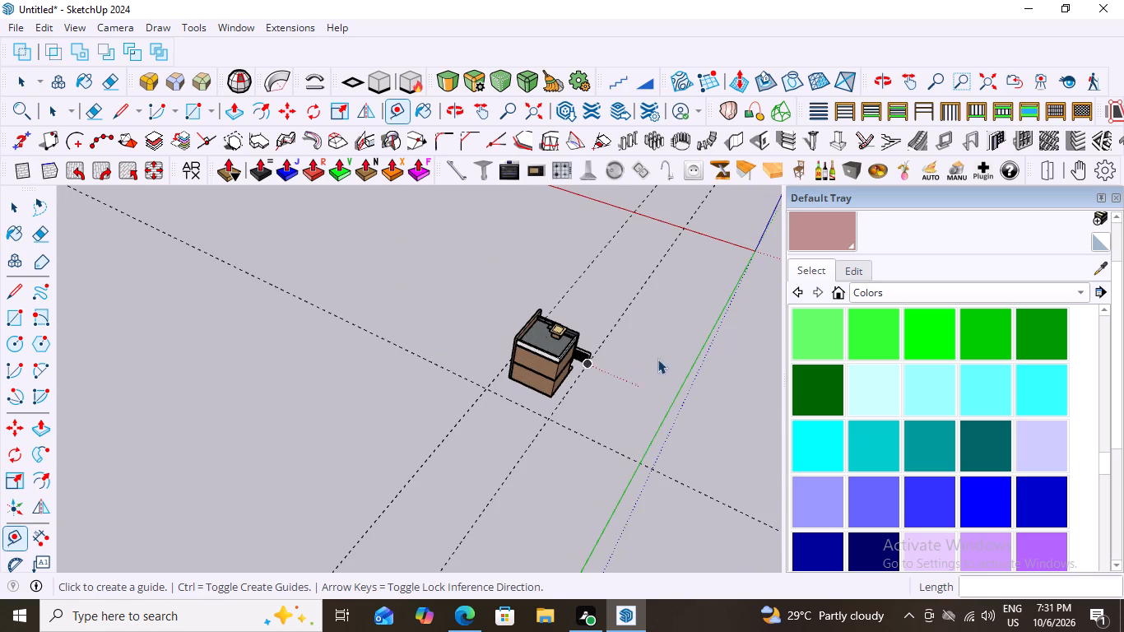
click(494, 243)
scroll(623, 394, down, 7)
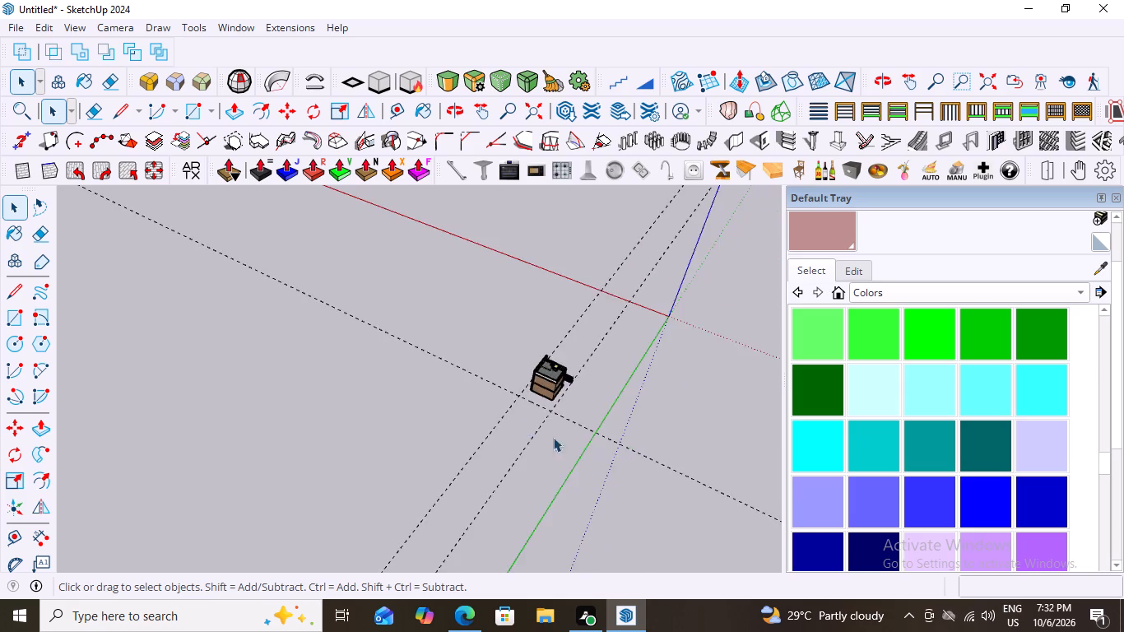
scroll(553, 437, down, 3)
scroll(657, 464, up, 12)
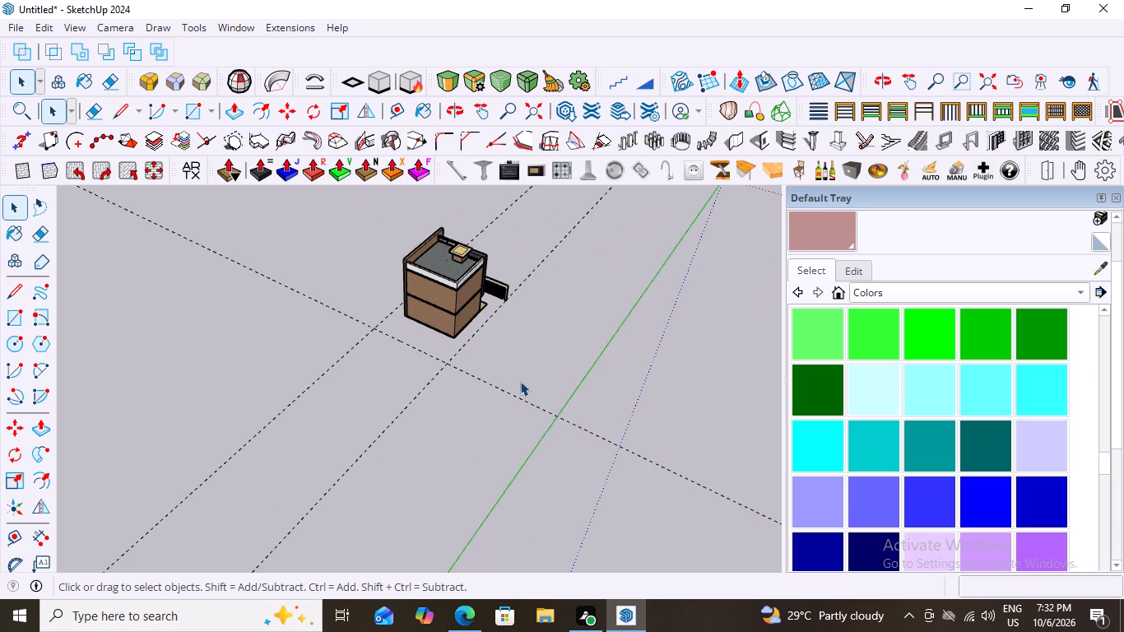
middle_drag(592, 364, 683, 348)
middle_drag(559, 386, 734, 372)
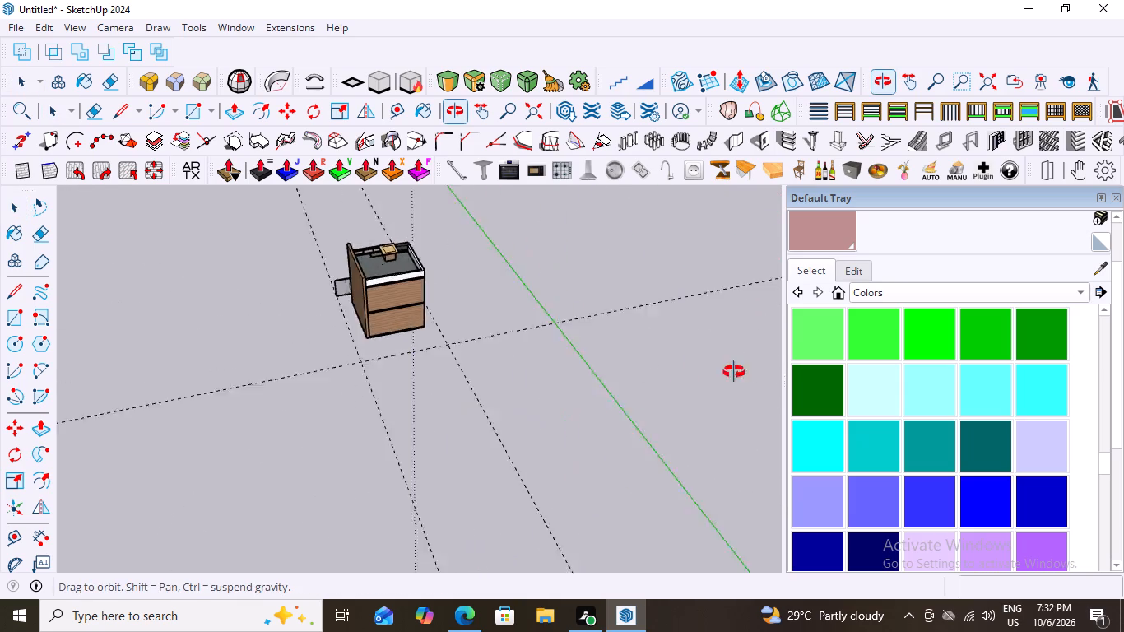
middle_drag(734, 372, 828, 324)
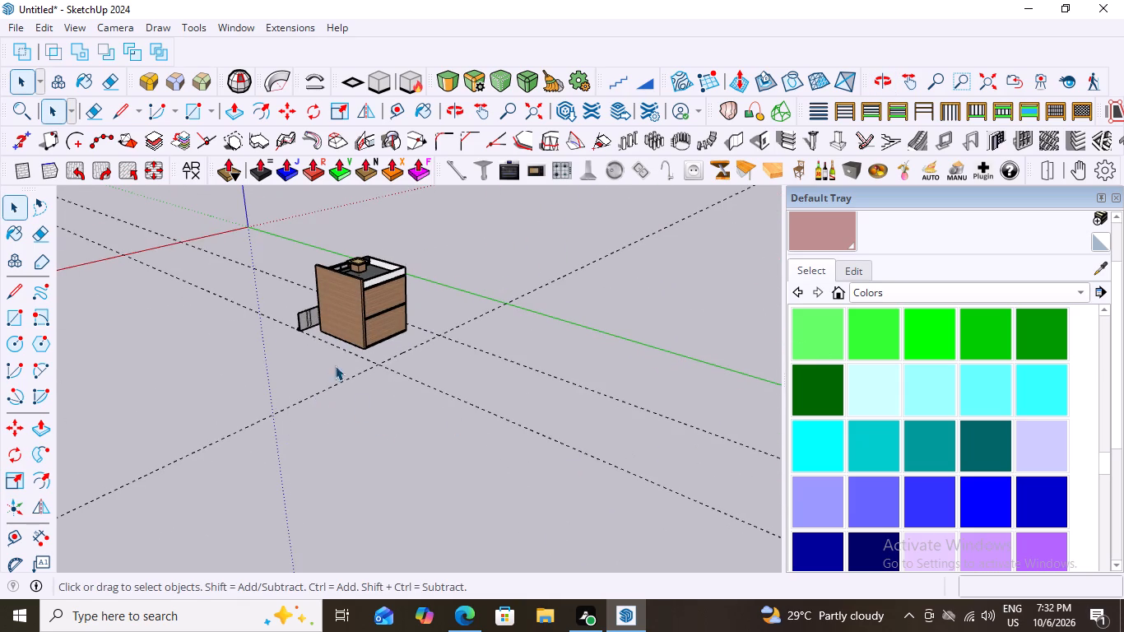
middle_drag(454, 374, 722, 397)
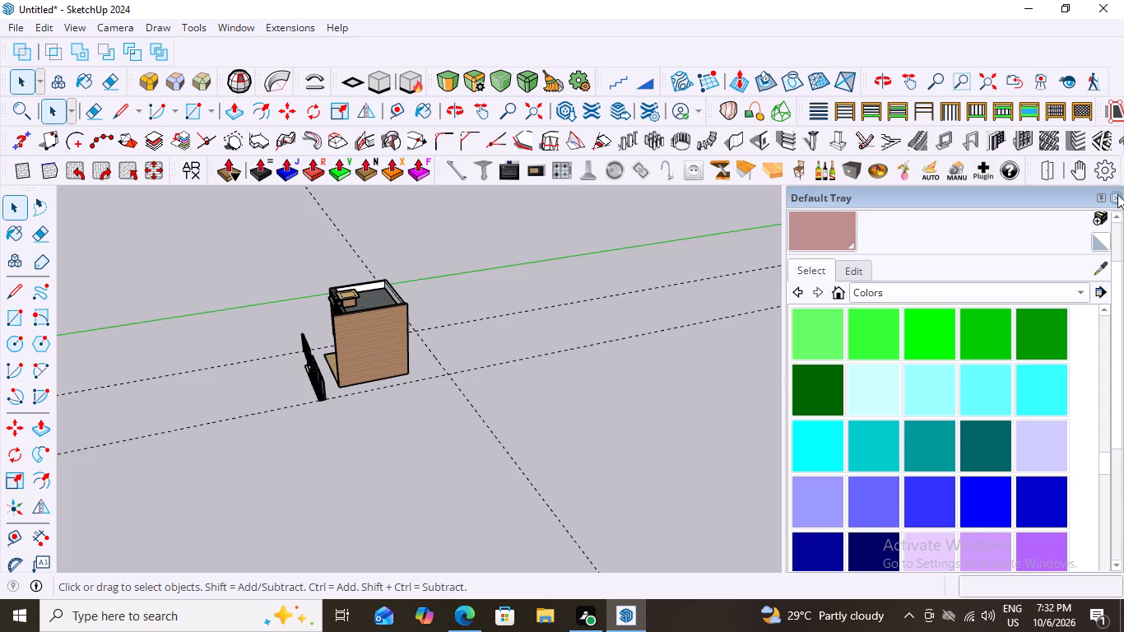
Close the Default Tray to enlarge the drawing area.
click(1117, 194)
Start a vertical wall with the 1001bit Create Walls tool, setting the wall height to 5'.
scroll(565, 364, up, 5)
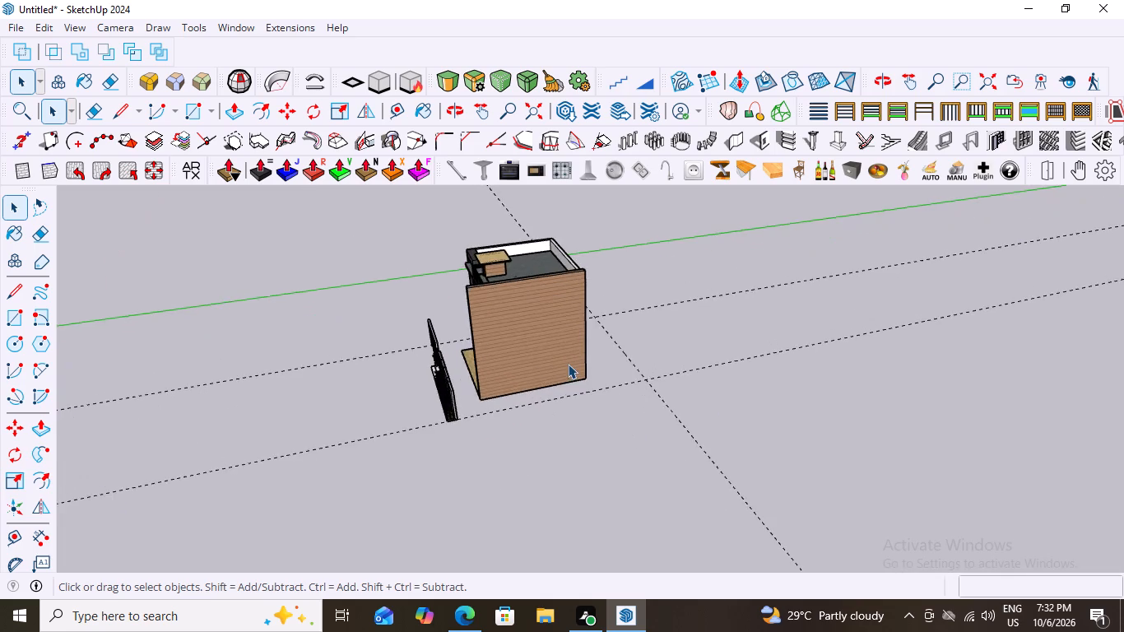
scroll(568, 364, up, 2)
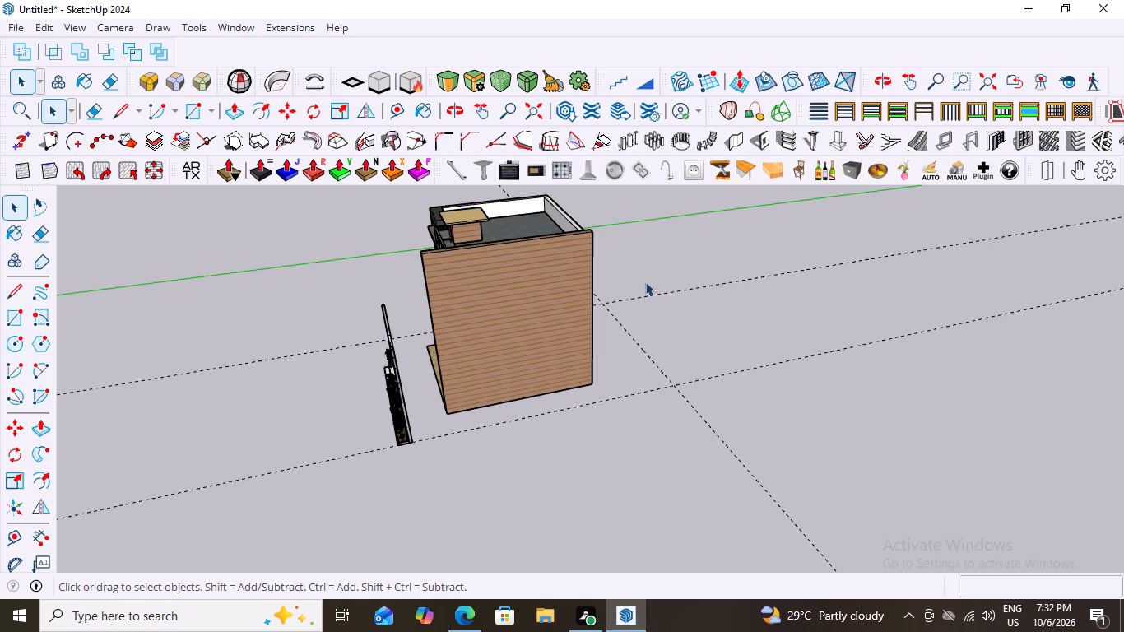
click(732, 139)
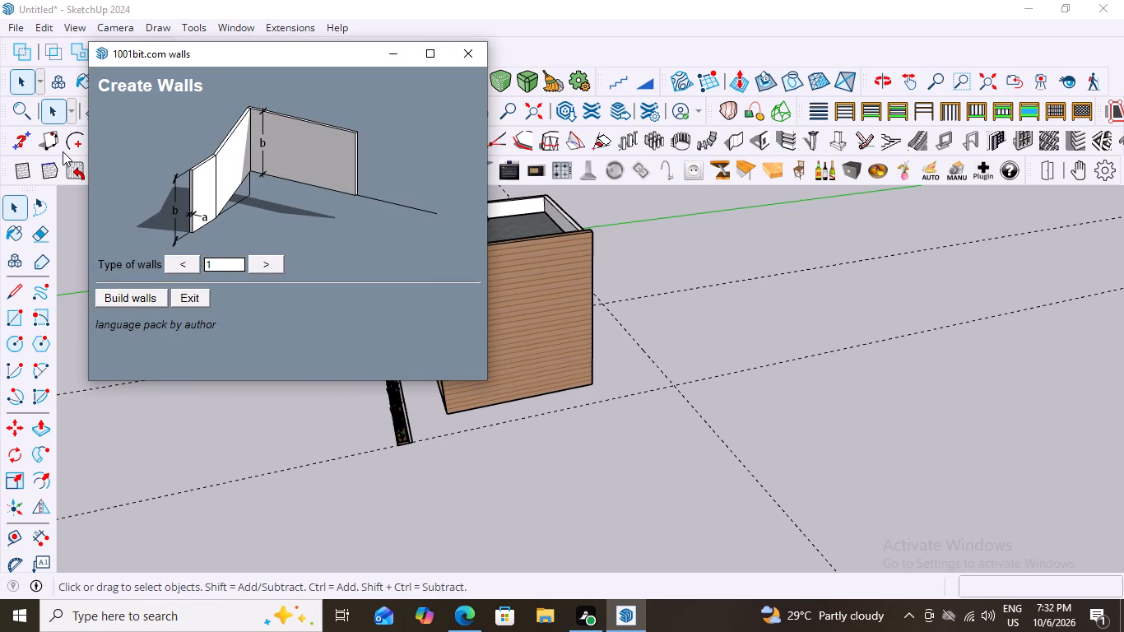
click(140, 299)
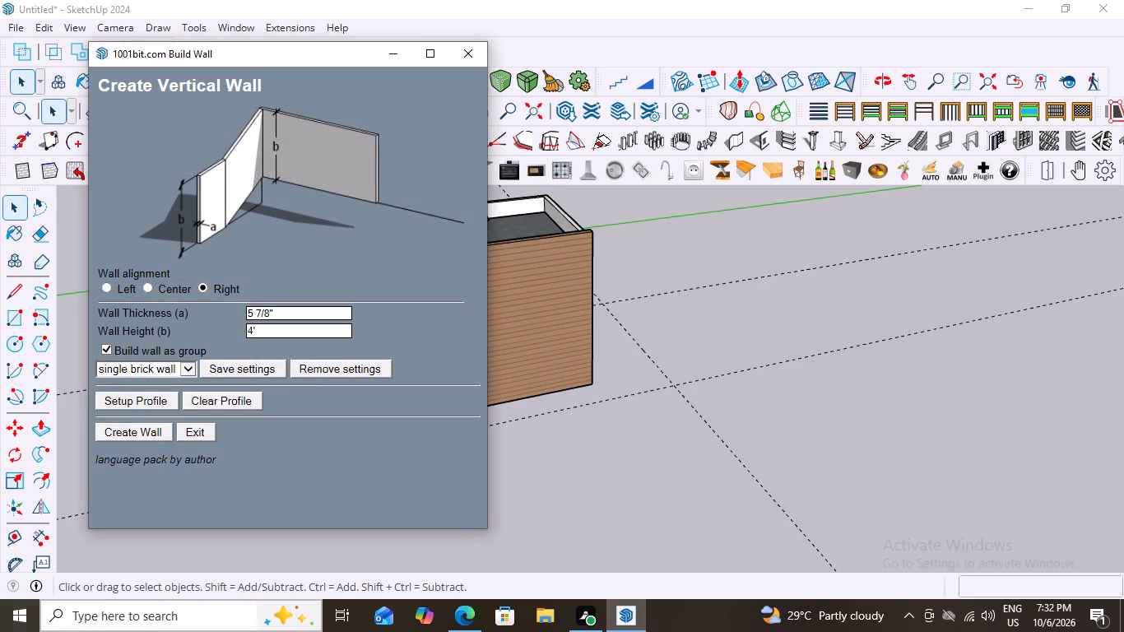
click(259, 332)
key(BackSpace)
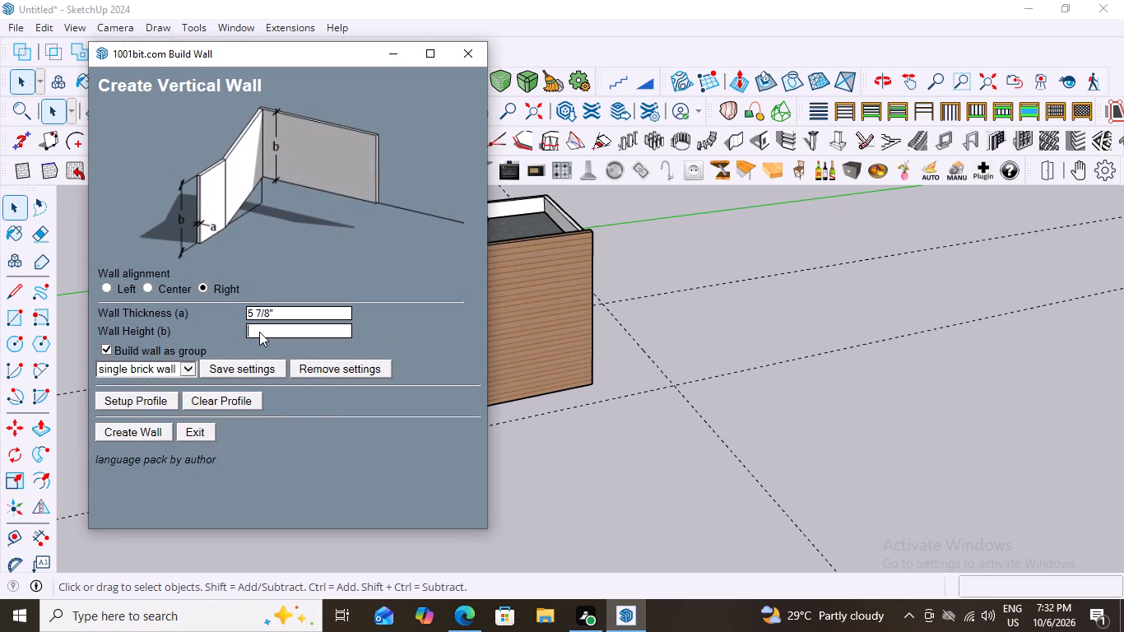
text(5')
key(Return)
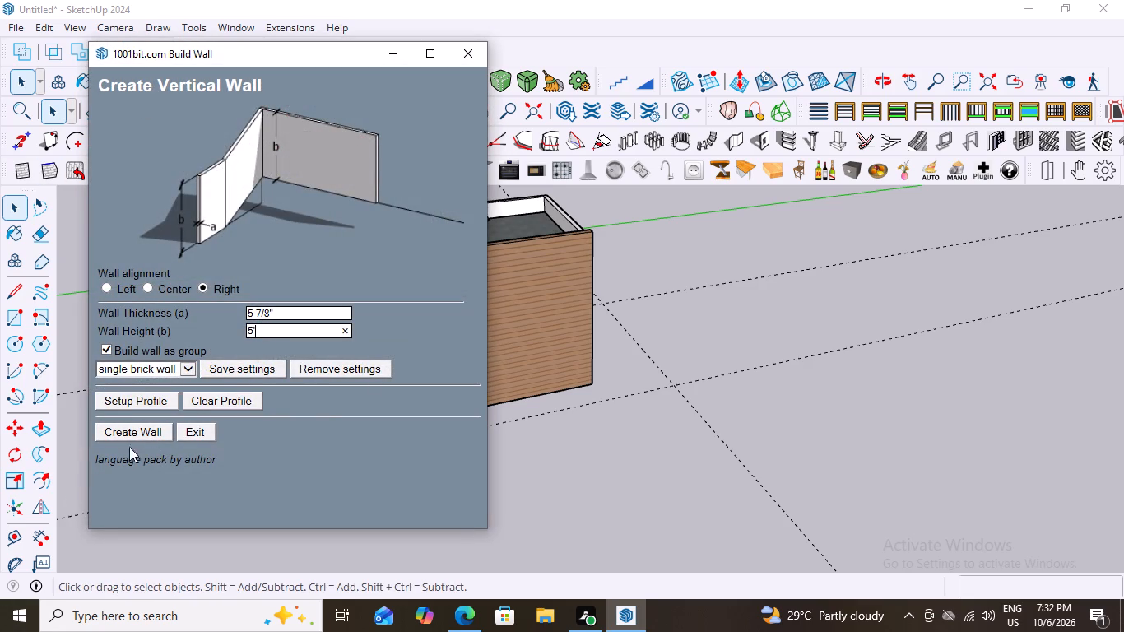
click(123, 434)
Draw the first side wall, about 40' long, from the compound wall's bottom end corner along the guide to the rear guide intersection.
scroll(433, 459, up, 8)
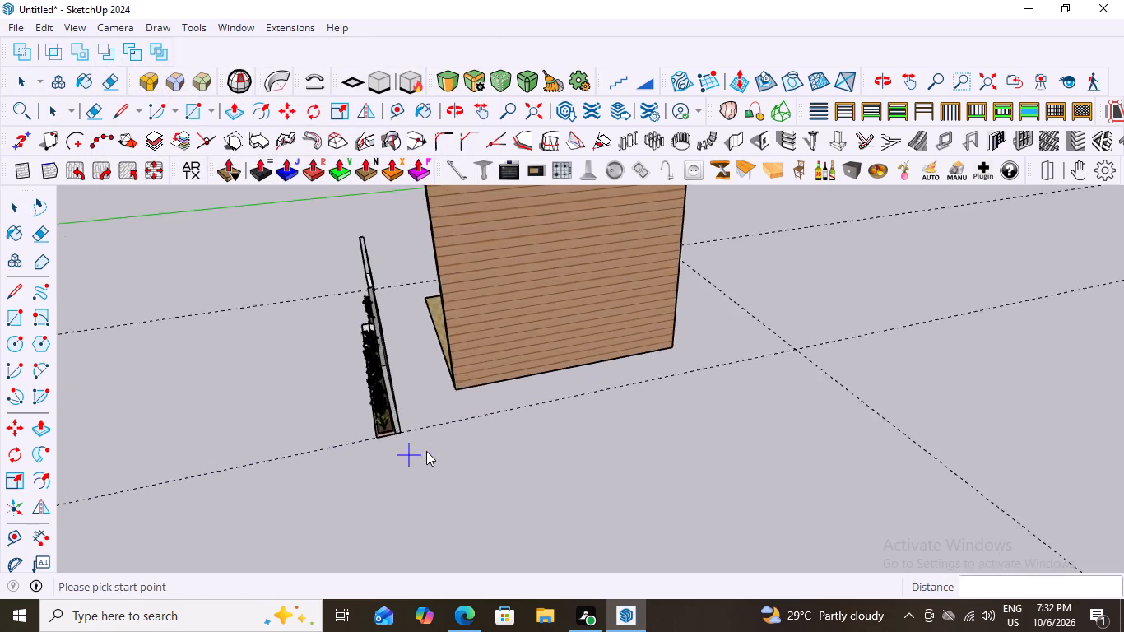
middle_drag(463, 427, 376, 477)
scroll(351, 423, up, 8)
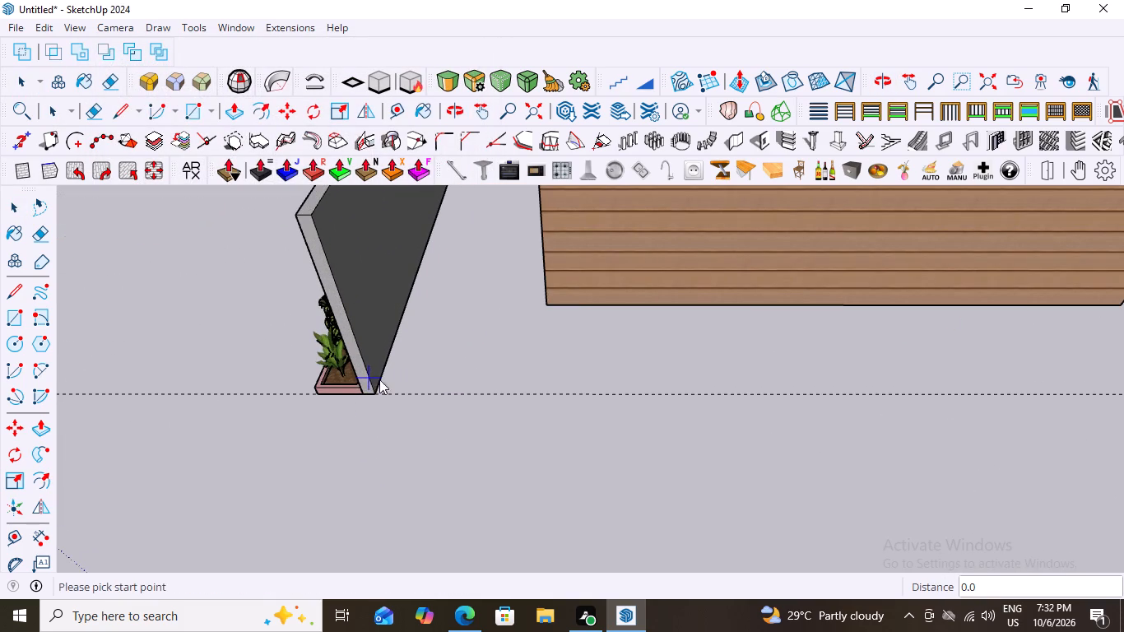
click(374, 392)
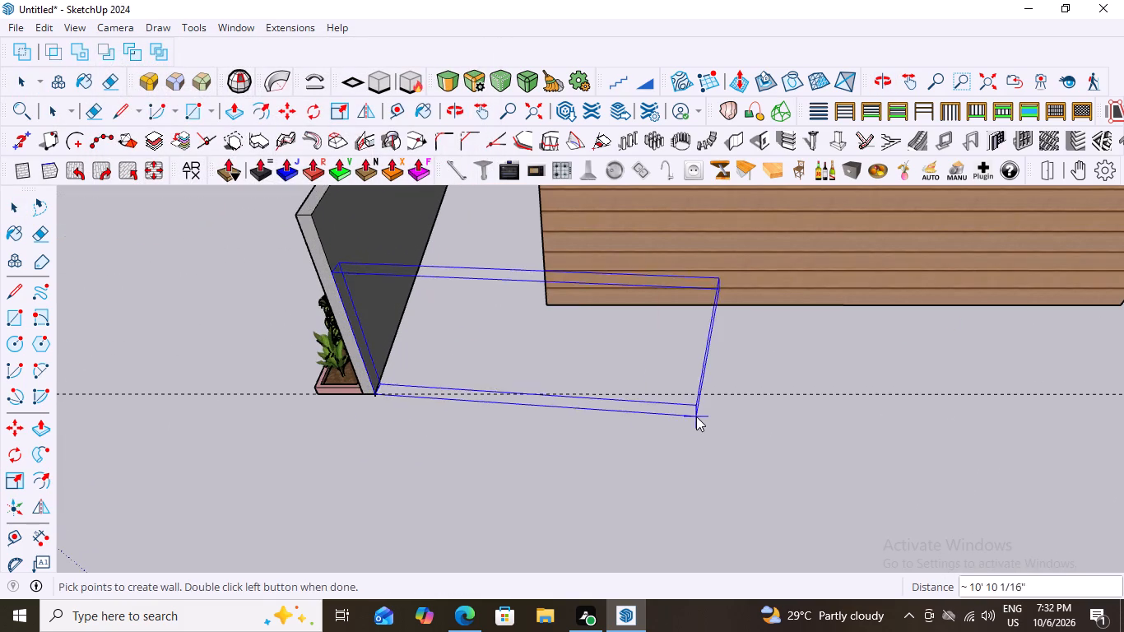
scroll(696, 416, down, 12)
scroll(982, 391, up, 2)
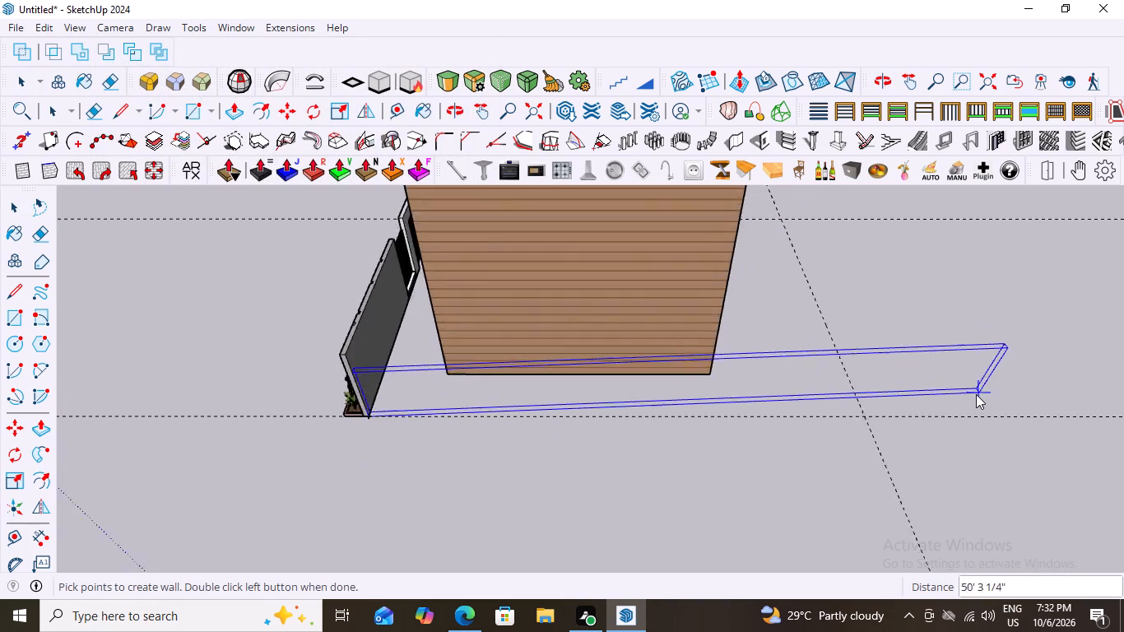
scroll(976, 394, up, 1)
scroll(888, 432, up, 3)
click(849, 413)
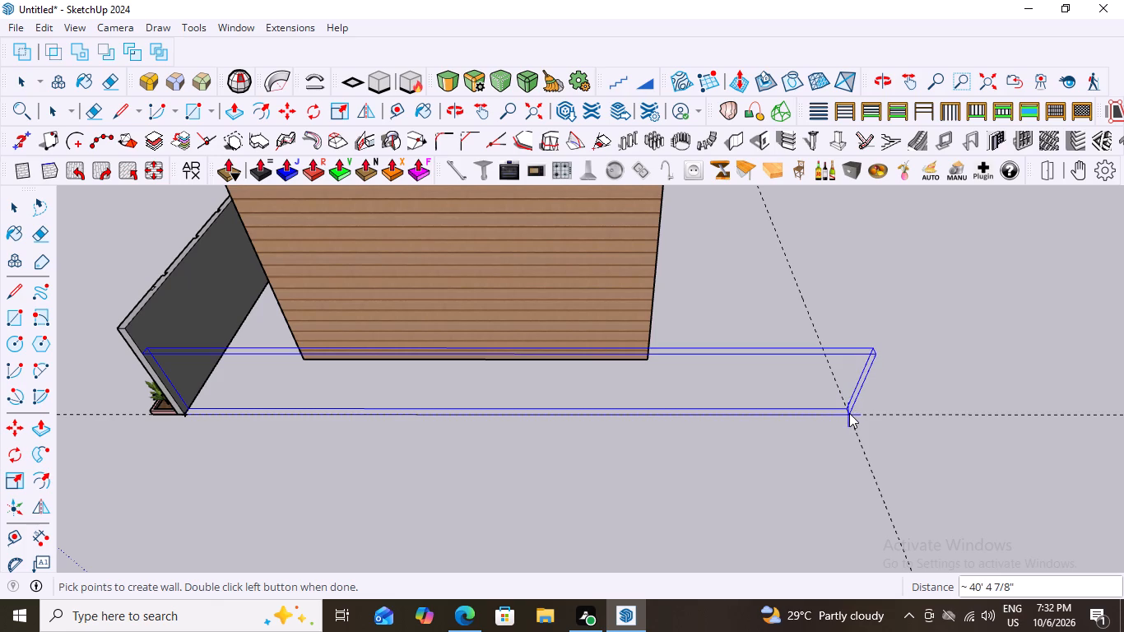
Continue the wall across the rear, about 31' long, along the rear guide to the gate-side guide intersection.
scroll(598, 373, down, 19)
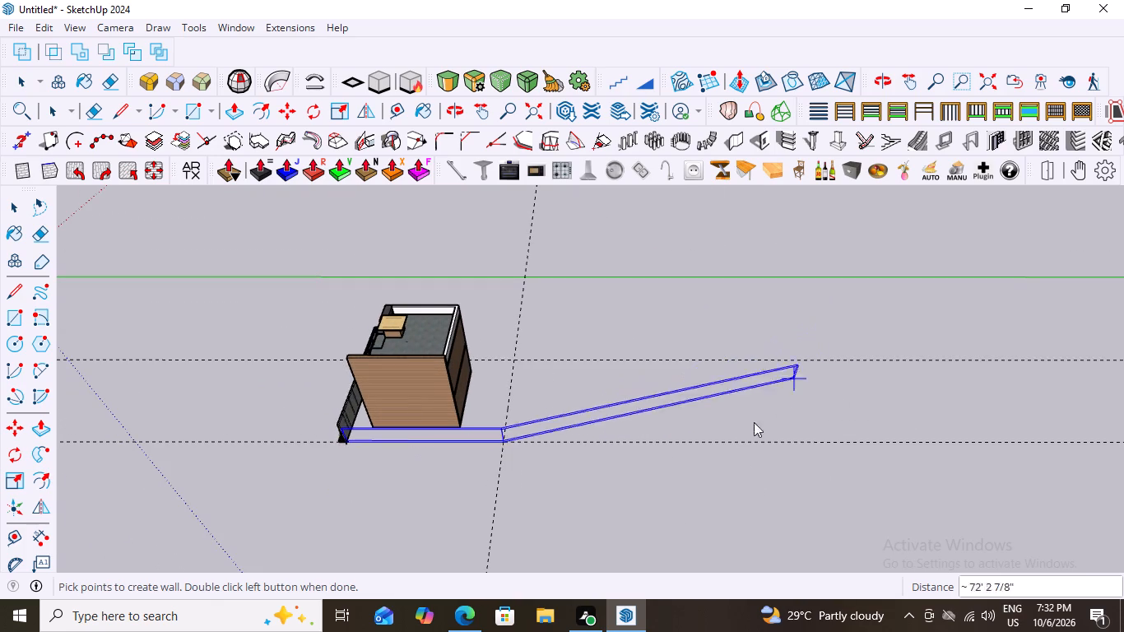
scroll(494, 509, down, 2)
middle_drag(619, 412, 335, 433)
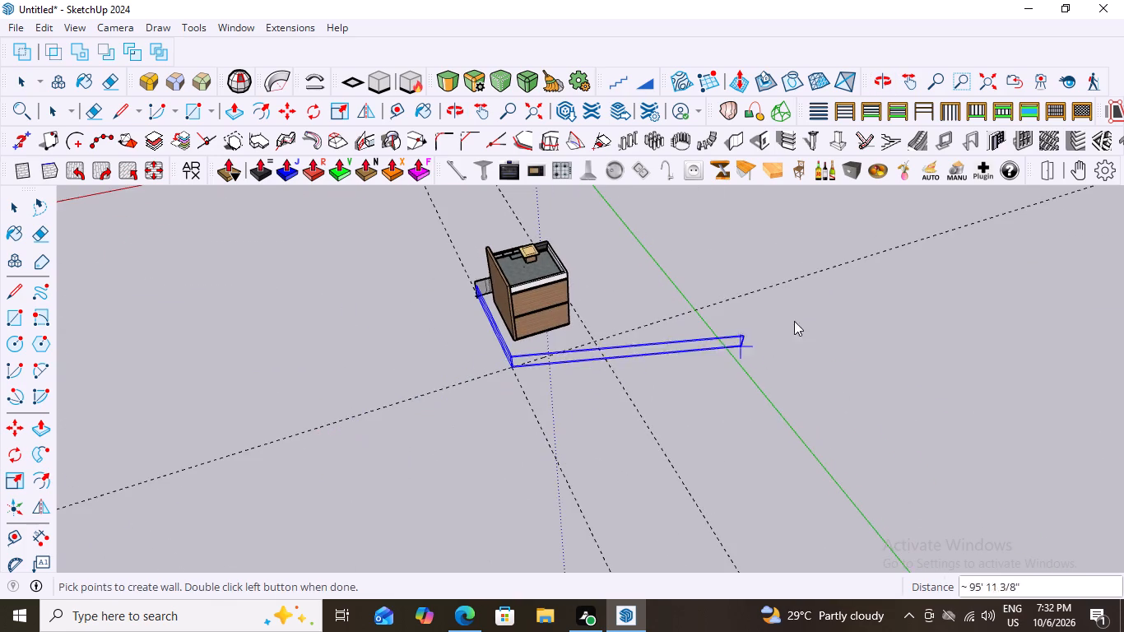
scroll(726, 321, up, 4)
scroll(532, 338, up, 12)
middle_drag(655, 351, 504, 392)
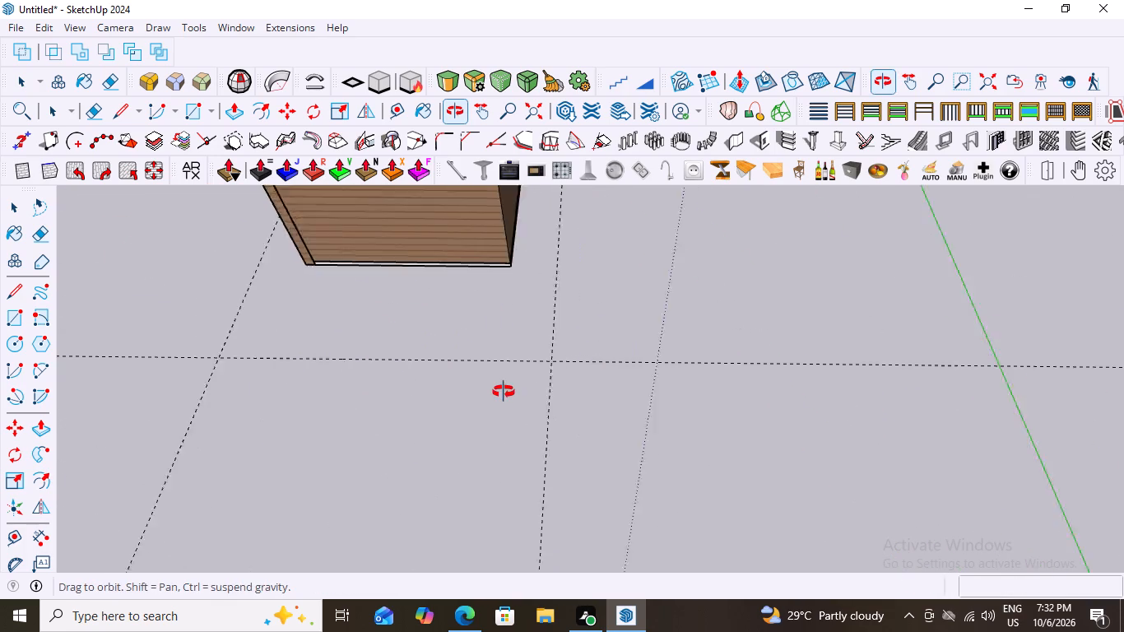
middle_drag(504, 392, 522, 391)
scroll(541, 345, up, 8)
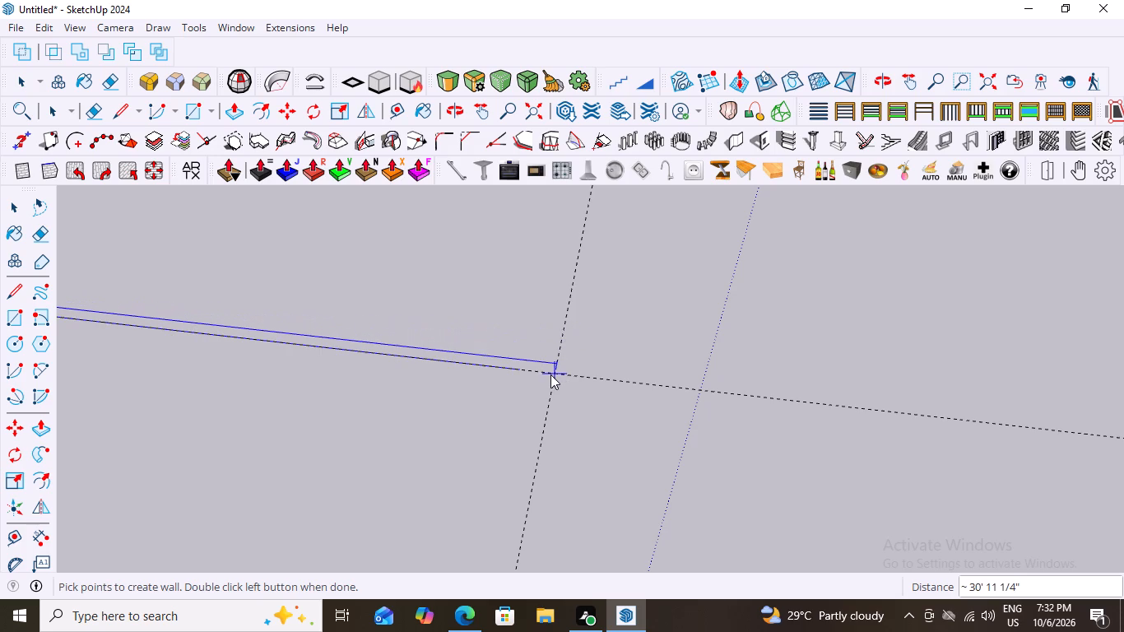
click(555, 371)
Run the last side wall along the gate-side guide to the compound wall's gate-end bottom corner and finish the wall.
scroll(512, 405, down, 10)
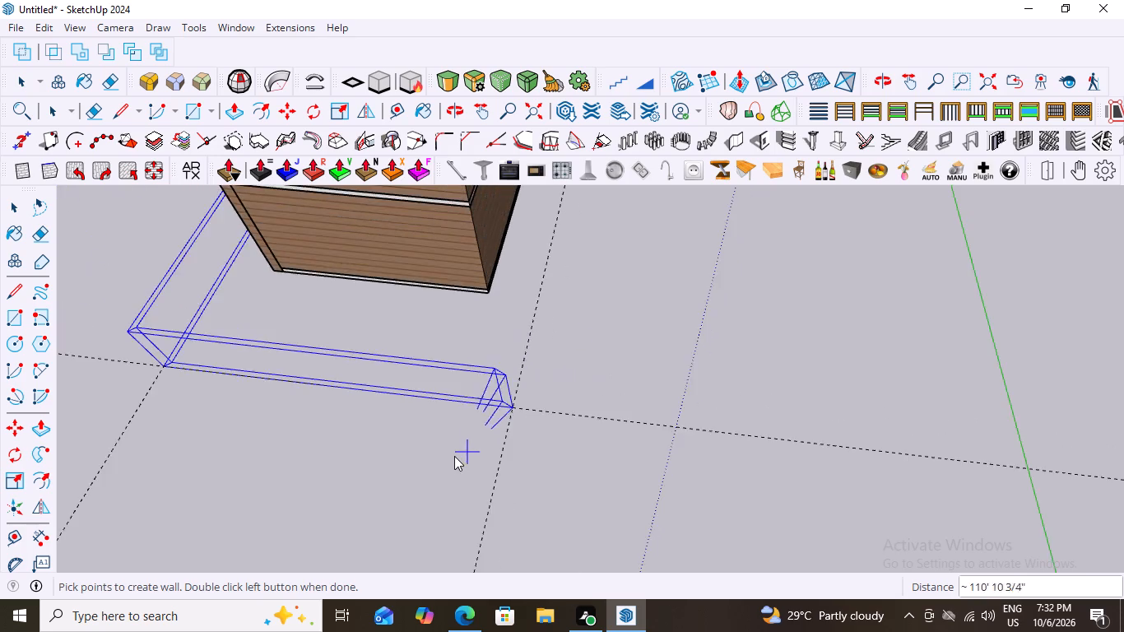
scroll(454, 456, down, 4)
middle_drag(520, 407, 481, 533)
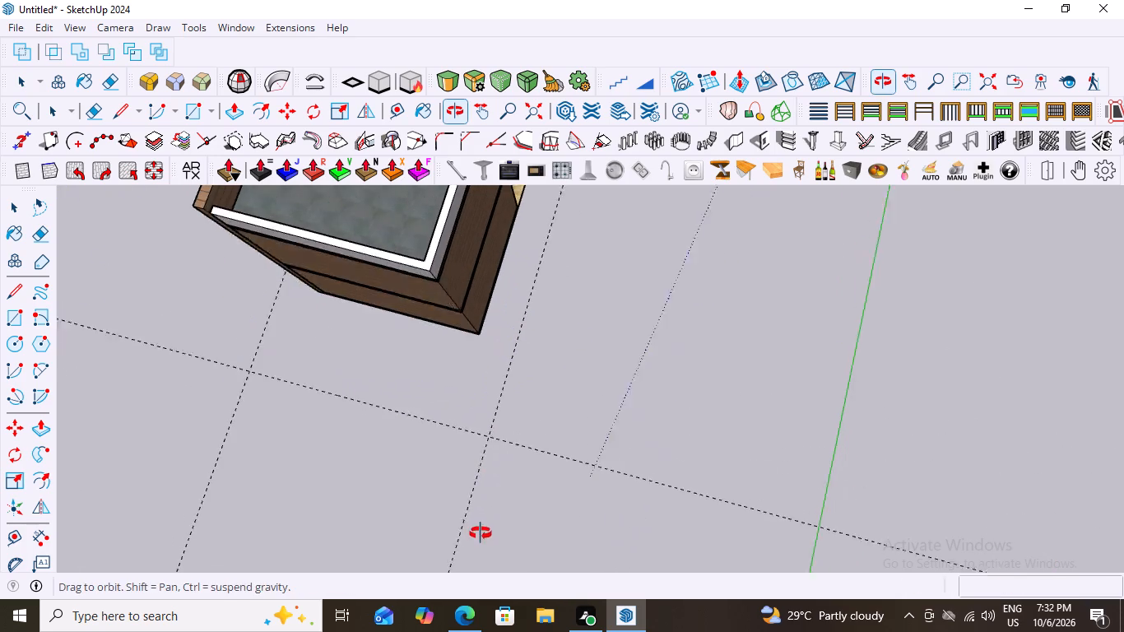
middle_drag(481, 533, 480, 536)
scroll(580, 353, down, 15)
scroll(560, 254, up, 1)
middle_drag(560, 254, 577, 235)
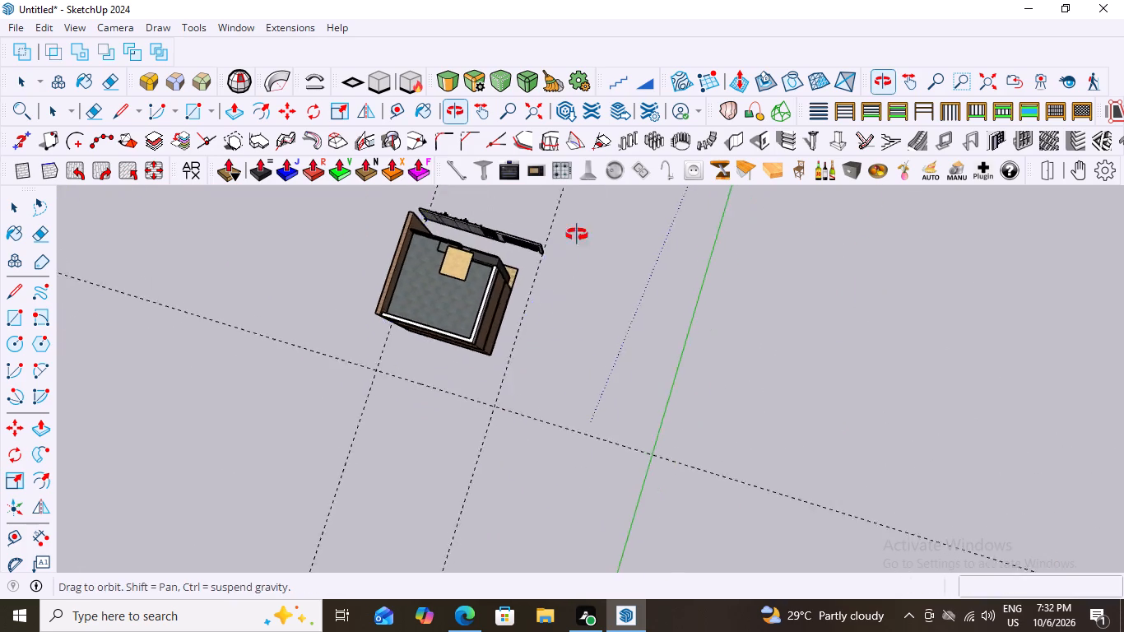
middle_drag(577, 235, 592, 129)
scroll(524, 345, up, 15)
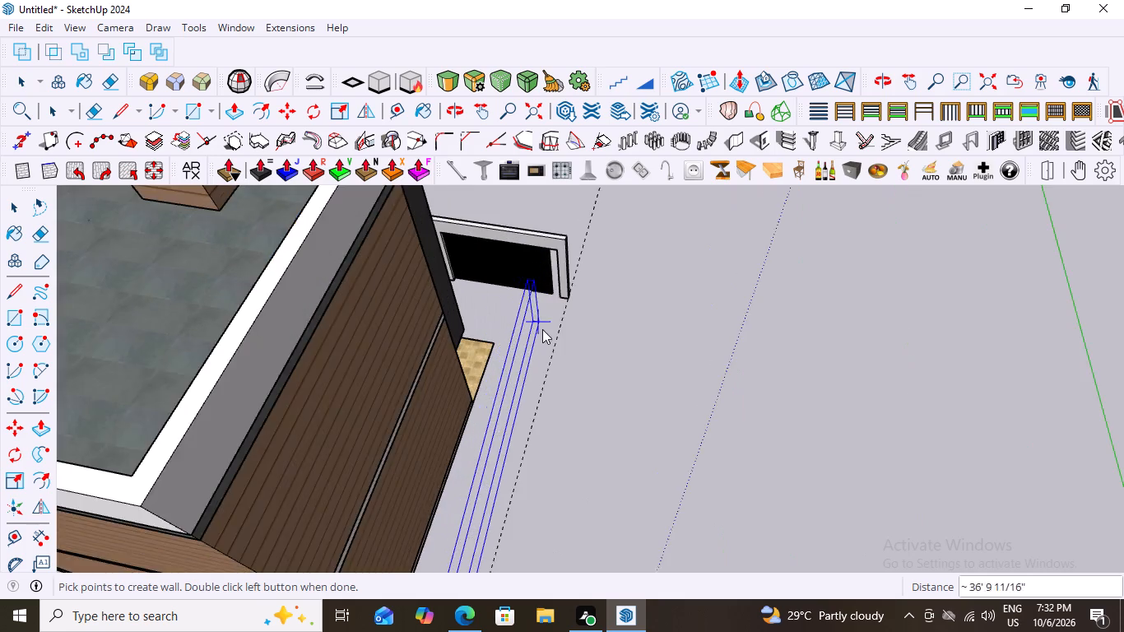
scroll(542, 329, up, 4)
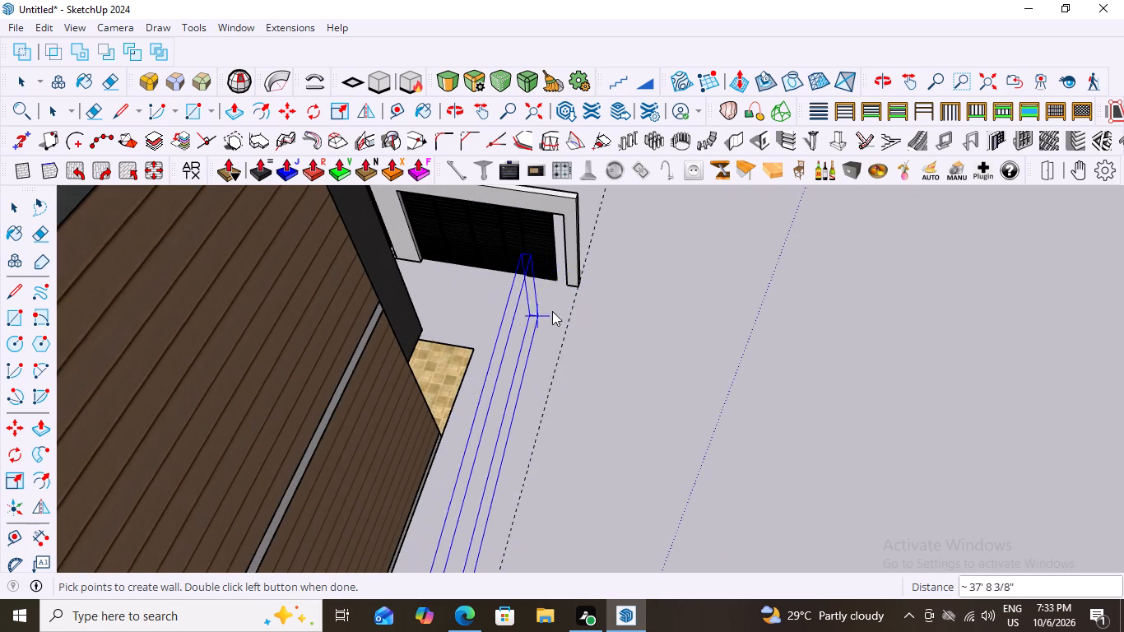
double_click(577, 285)
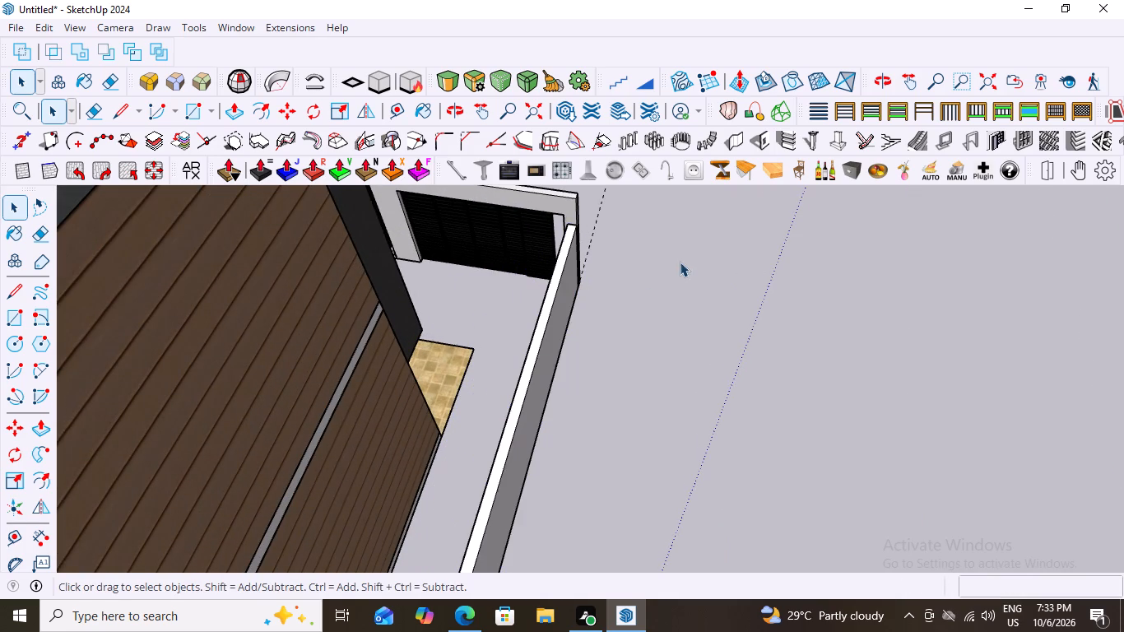
scroll(669, 252, down, 20)
scroll(669, 252, down, 2)
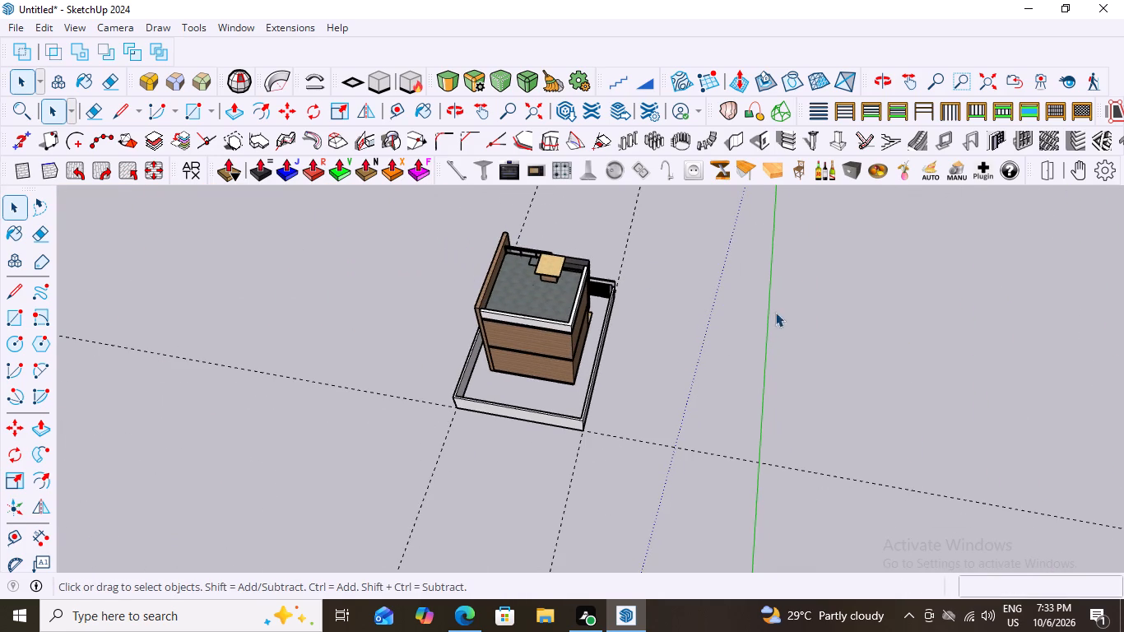
key(space)
click(859, 281)
Delete all the guides from the model.
middle_drag(547, 418, 609, 274)
scroll(488, 388, up, 4)
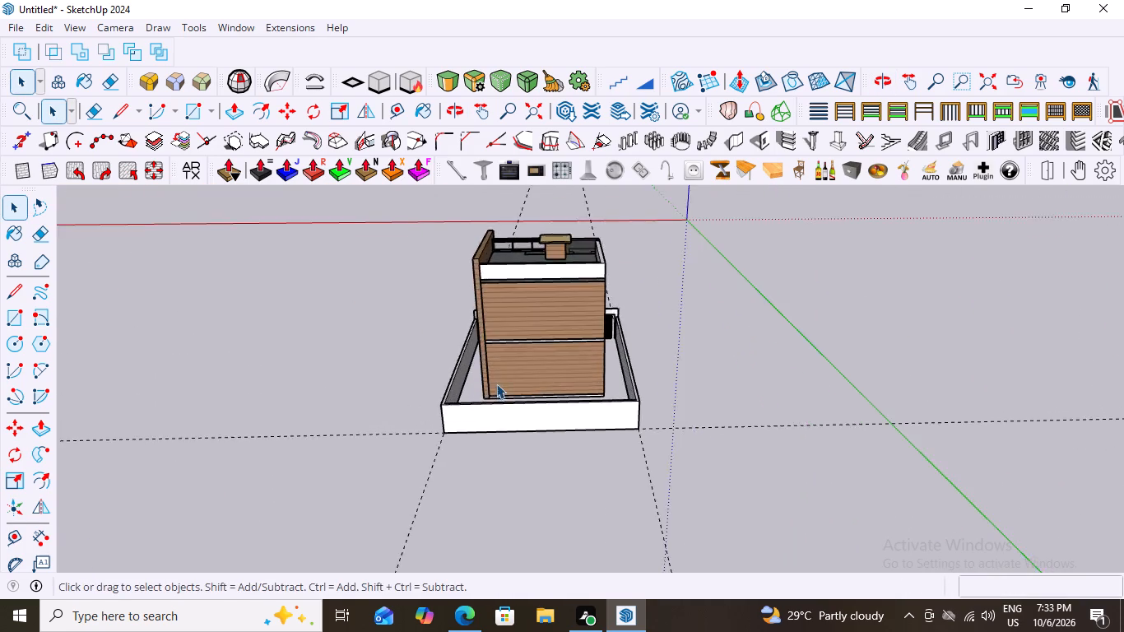
scroll(496, 383, up, 3)
middle_drag(409, 390, 1025, 409)
middle_drag(620, 444, 821, 445)
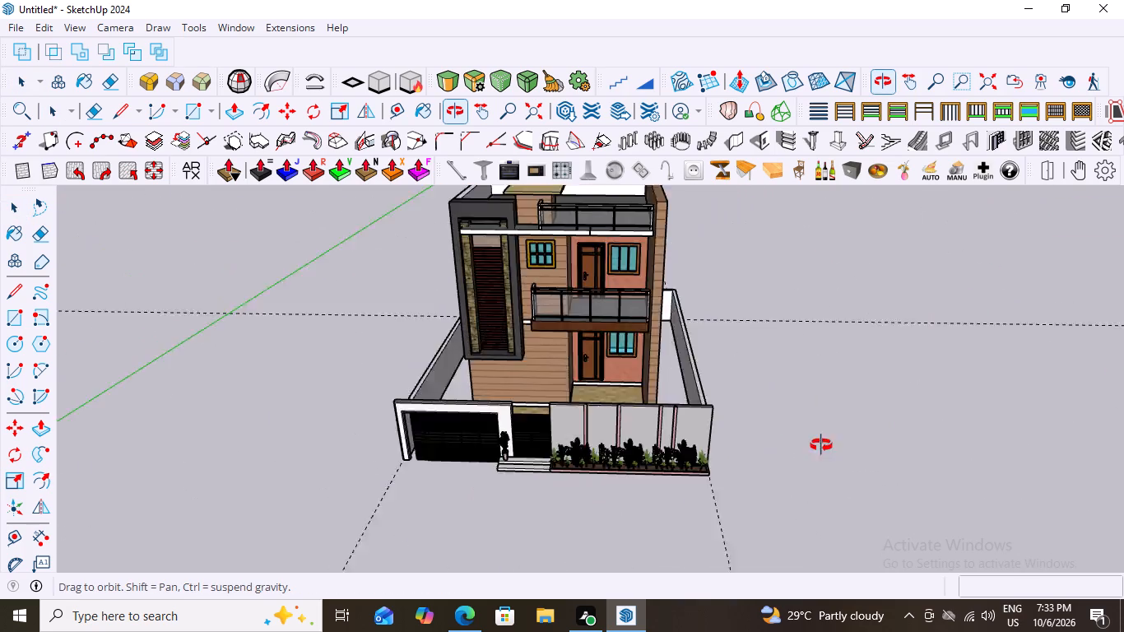
middle_drag(821, 445, 764, 368)
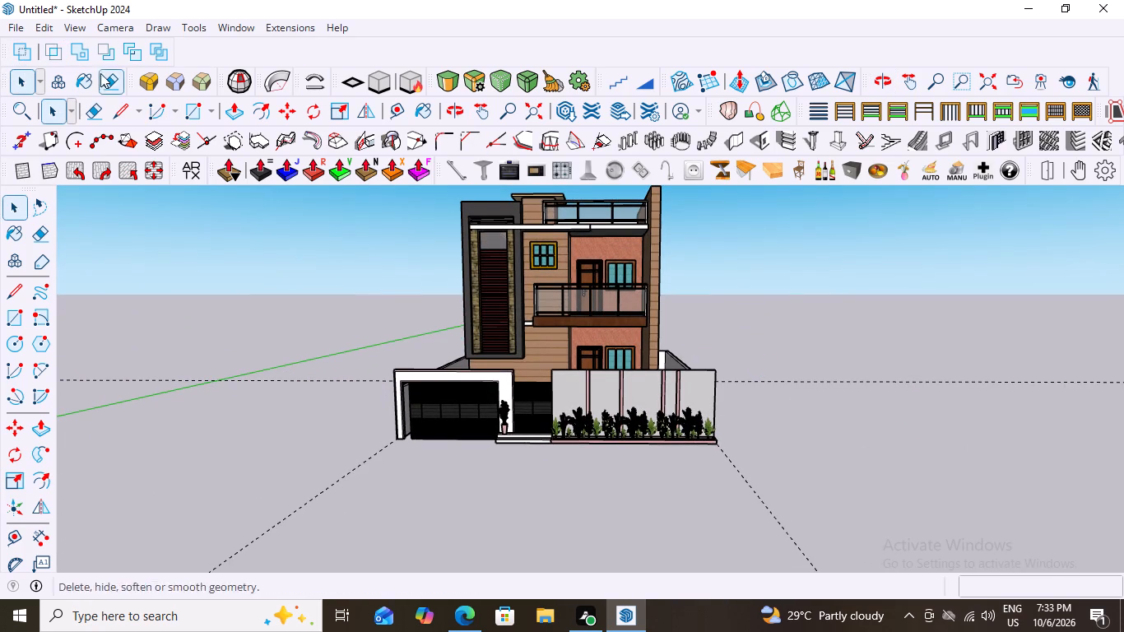
click(44, 26)
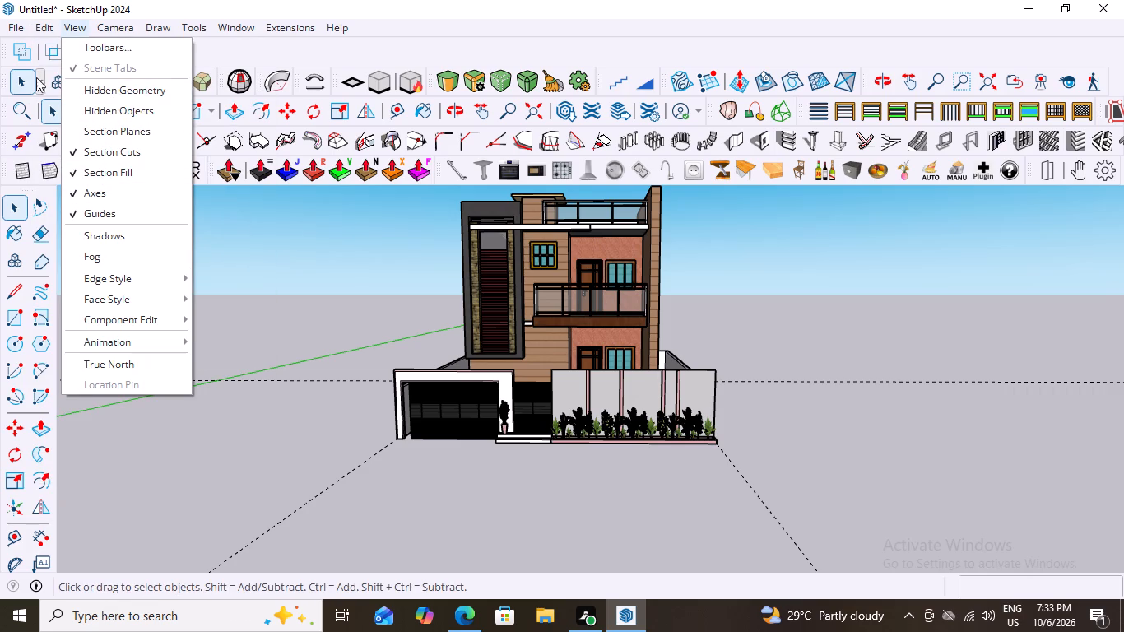
click(33, 25)
click(35, 30)
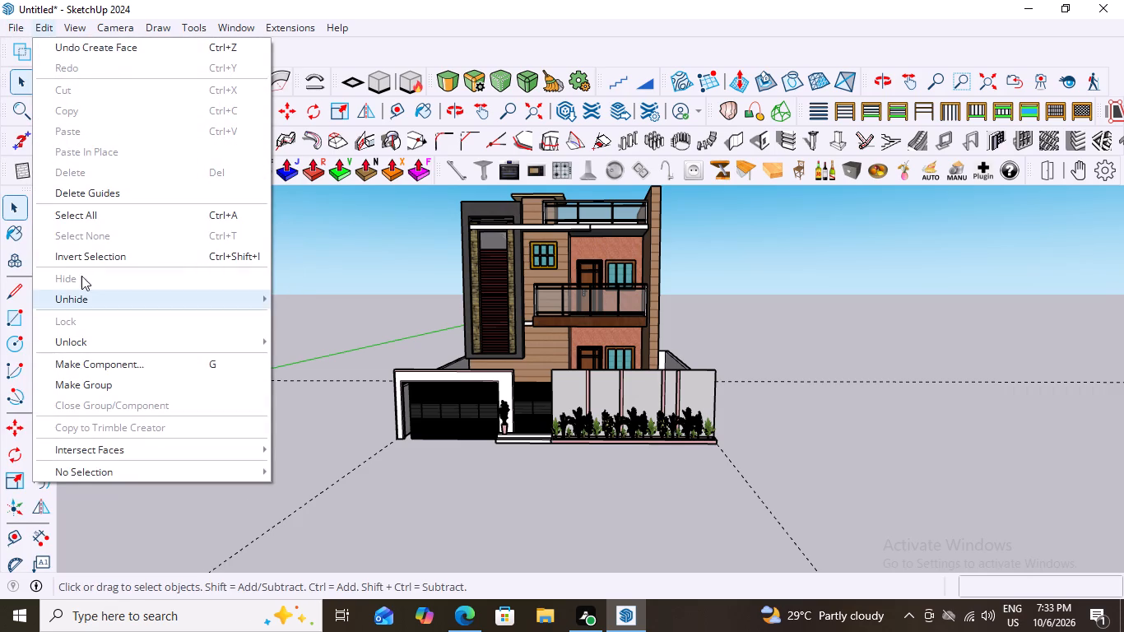
click(84, 194)
Examine the house and its boundary walls from the front, the gate side and above.
scroll(389, 322, down, 3)
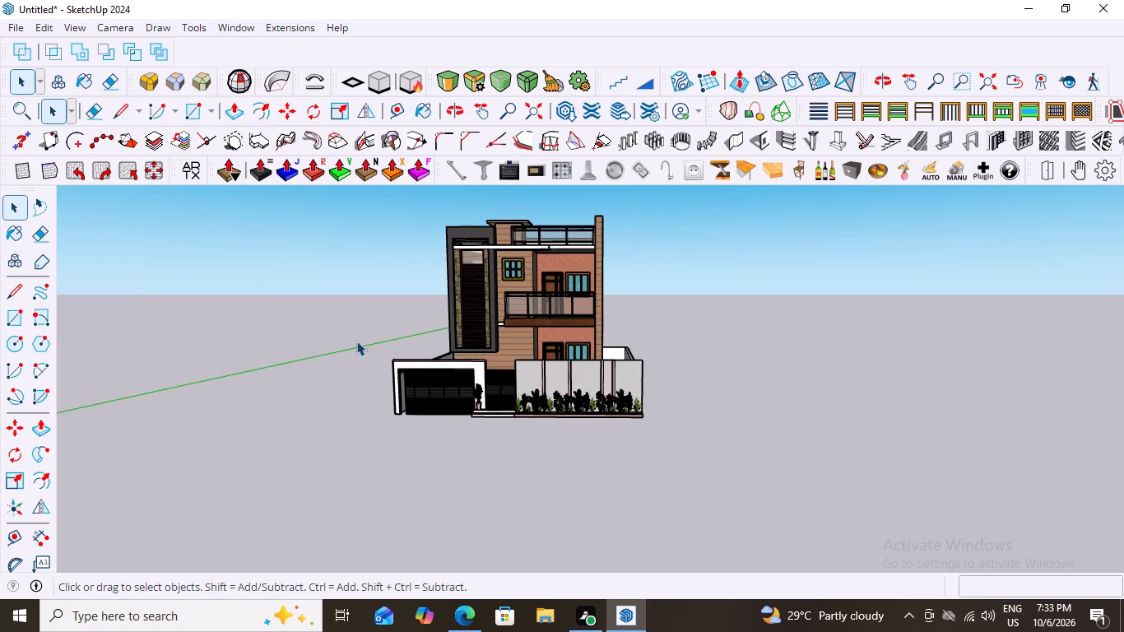
scroll(335, 356, down, 3)
middle_drag(479, 376, 582, 356)
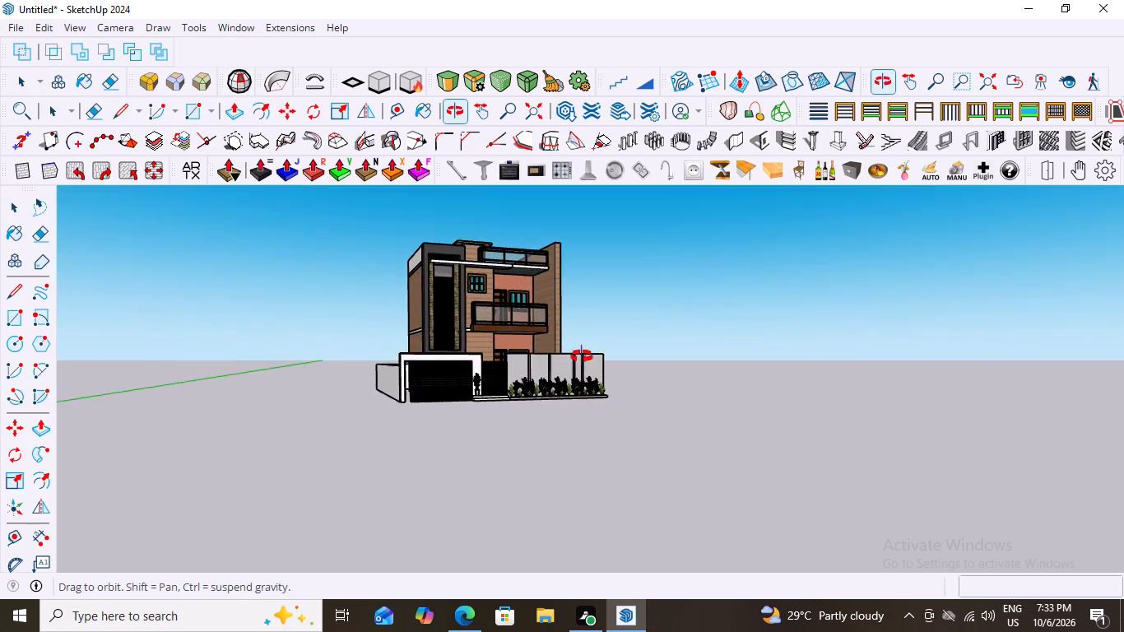
middle_drag(582, 356, 721, 557)
scroll(472, 525, up, 1)
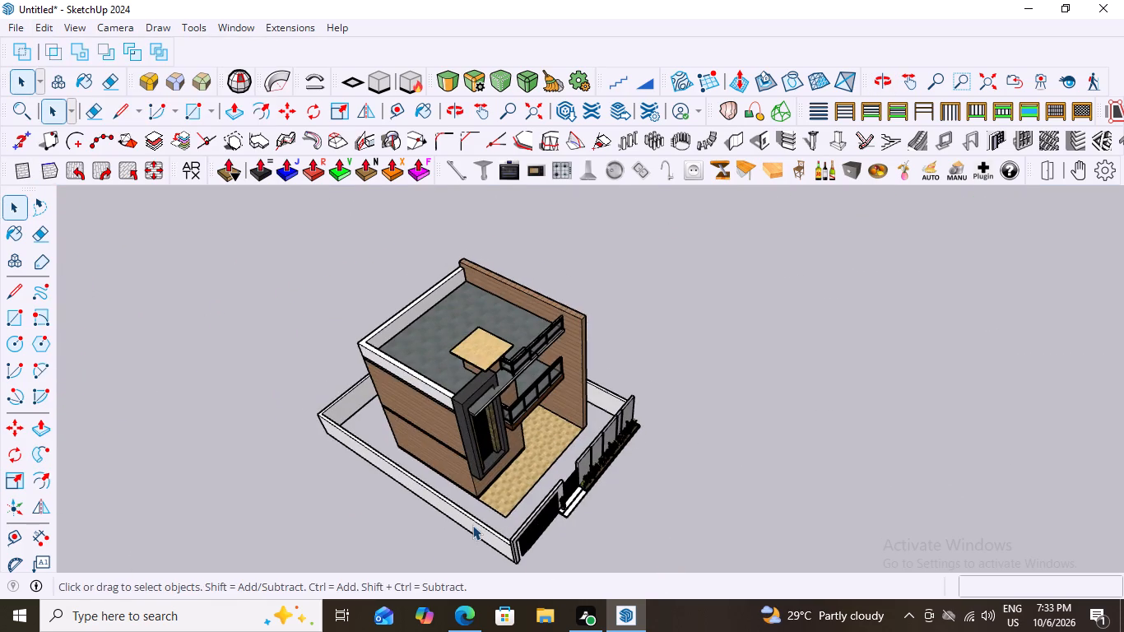
scroll(472, 525, up, 1)
middle_drag(414, 489, 420, 355)
scroll(473, 523, up, 4)
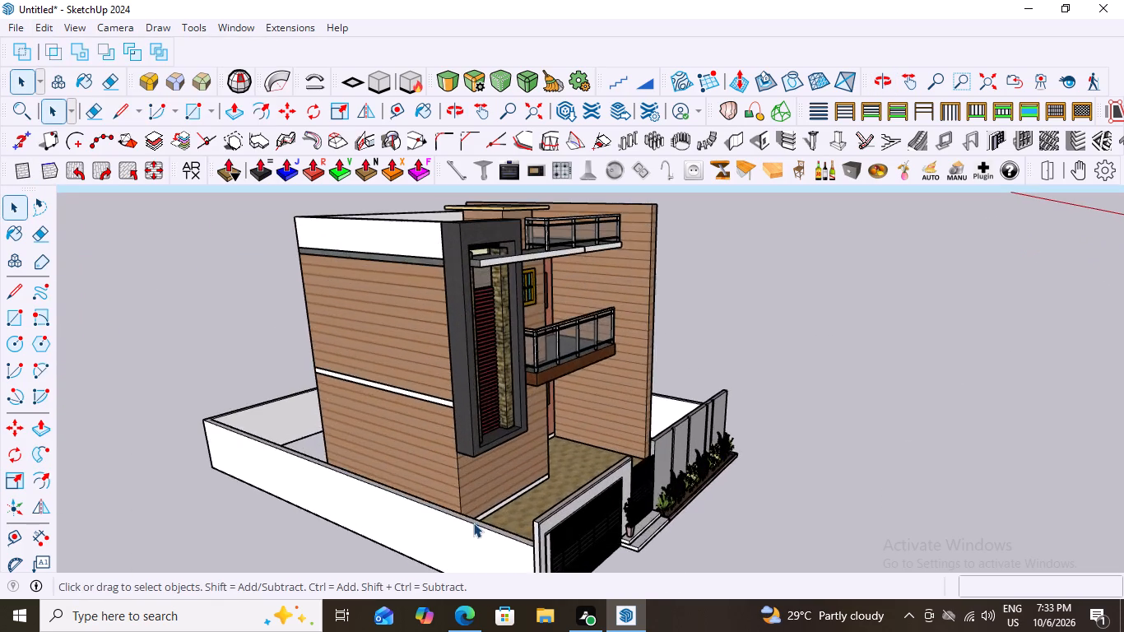
scroll(416, 408, down, 11)
middle_drag(422, 504, 443, 557)
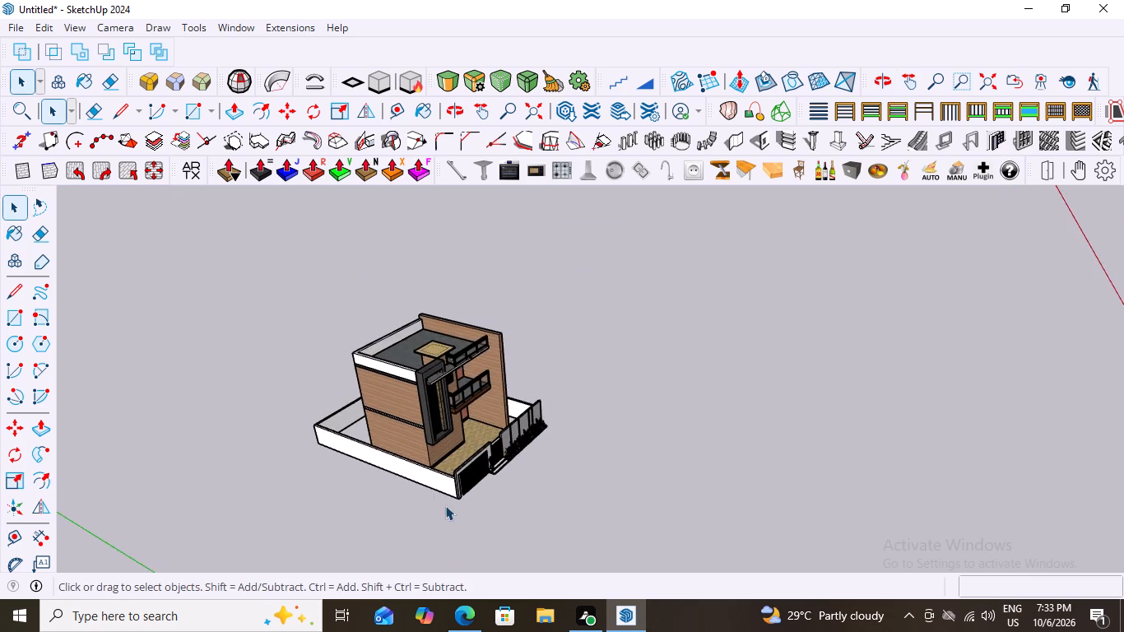
Open the new boundary wall for editing and raise its top face about 6' 9 13/16" with Push/Pull.
scroll(428, 485, up, 10)
scroll(518, 417, up, 5)
scroll(434, 474, up, 4)
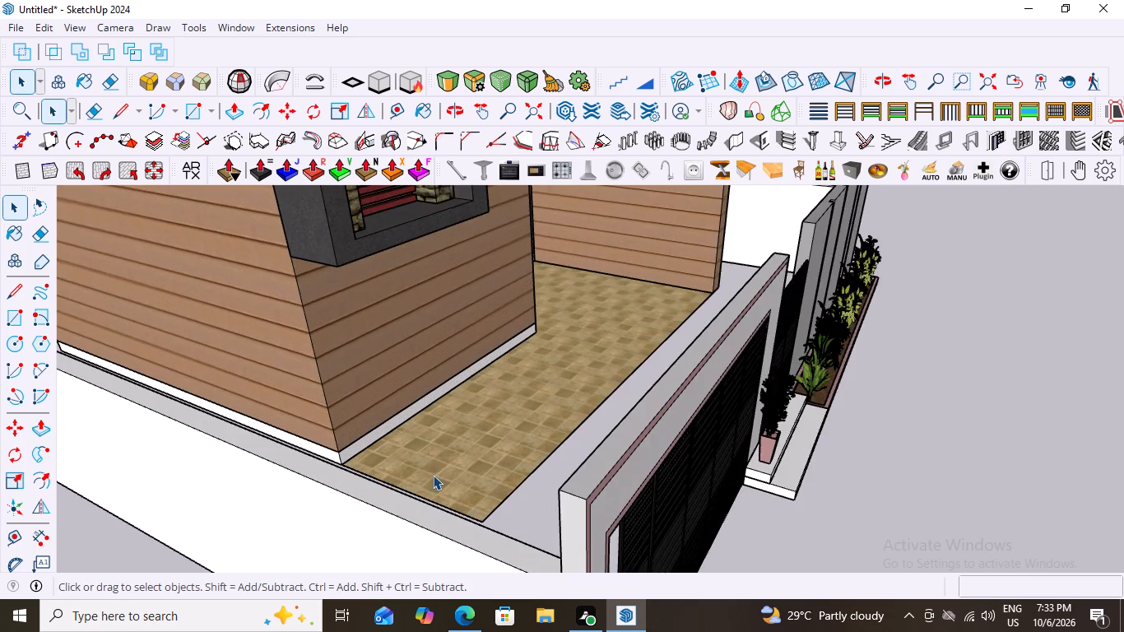
scroll(374, 542, up, 3)
click(420, 499)
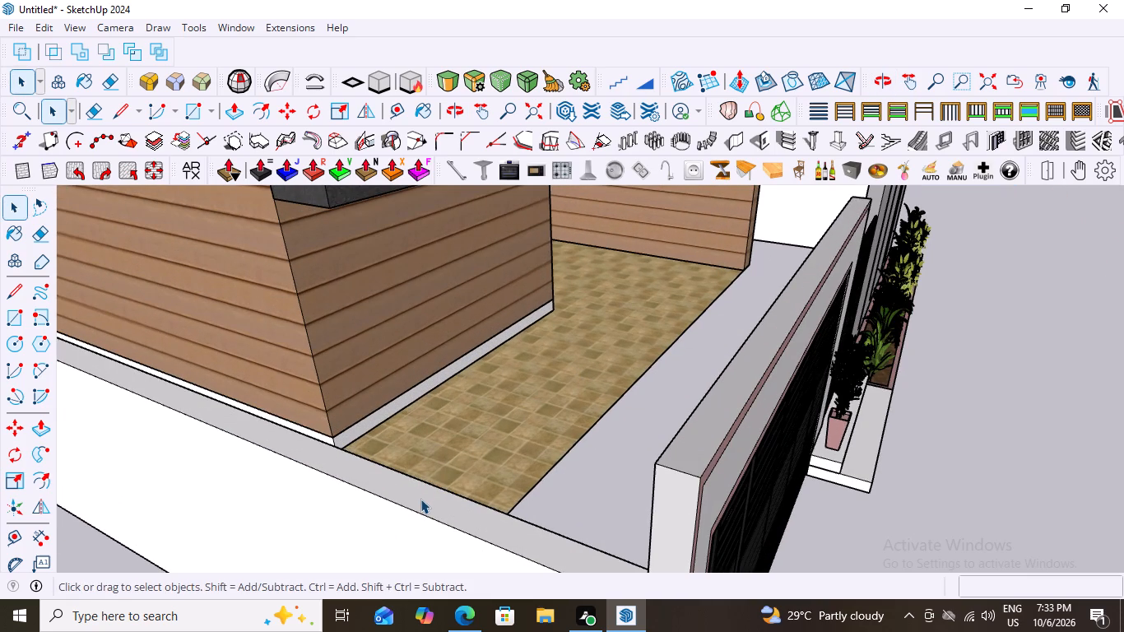
click(421, 499)
click(421, 499)
double_click(421, 499)
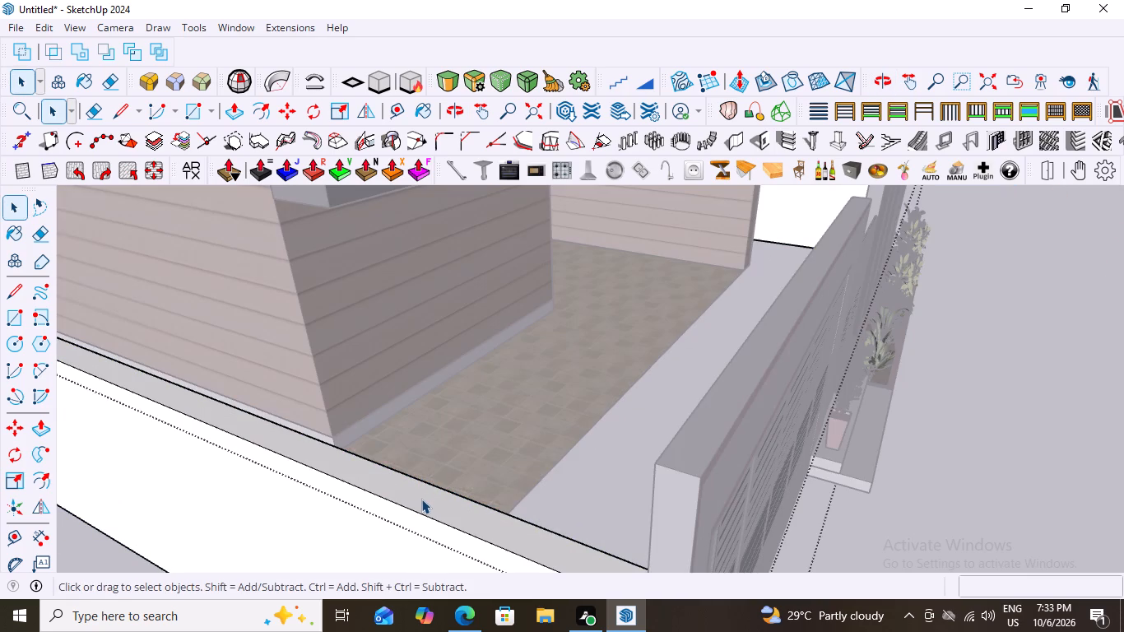
click(421, 499)
scroll(449, 471, down, 5)
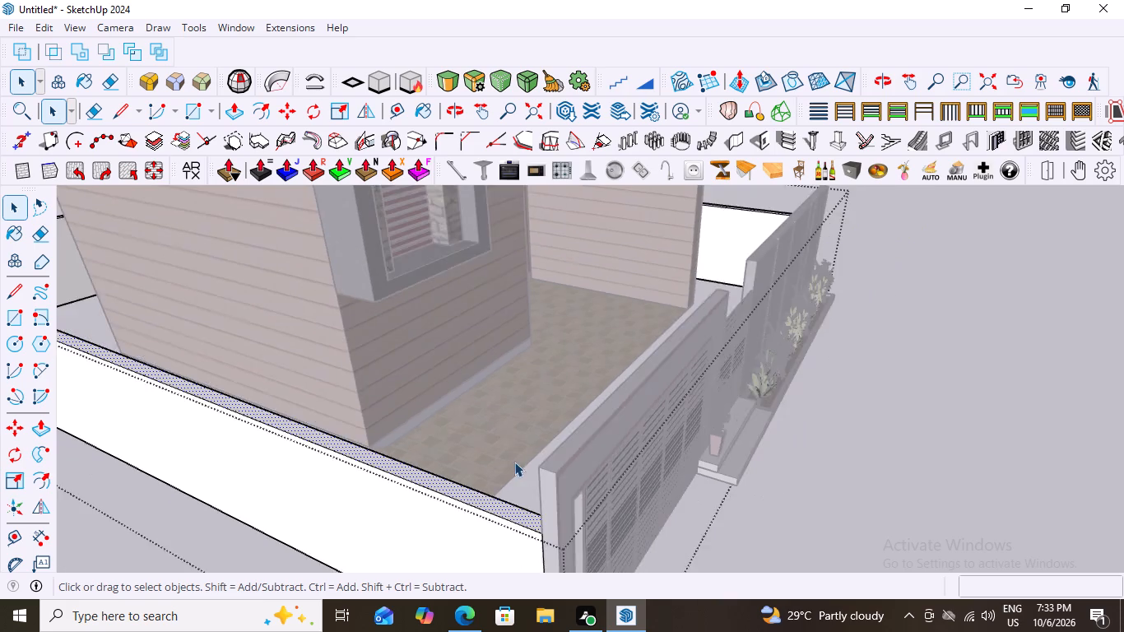
scroll(514, 462, down, 5)
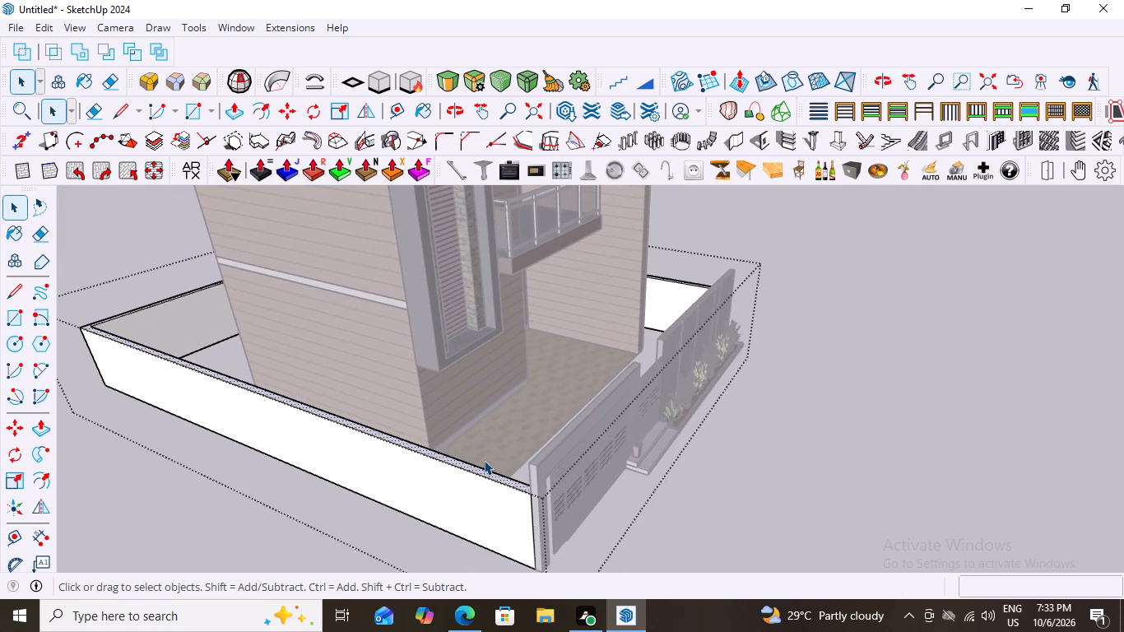
key(p)
click(481, 458)
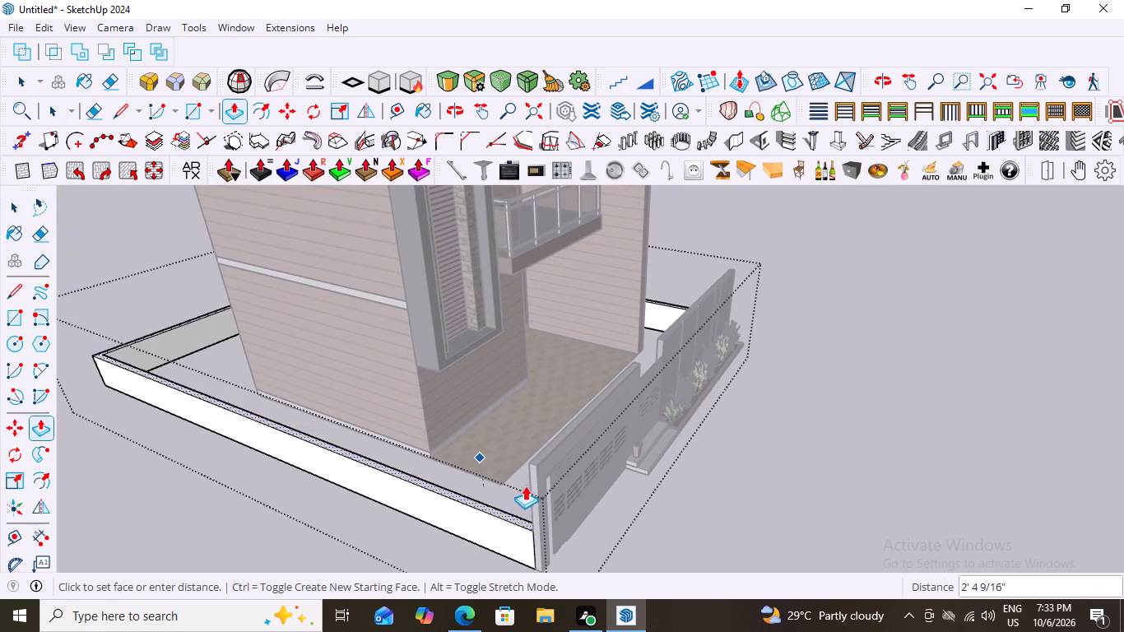
scroll(521, 463, up, 8)
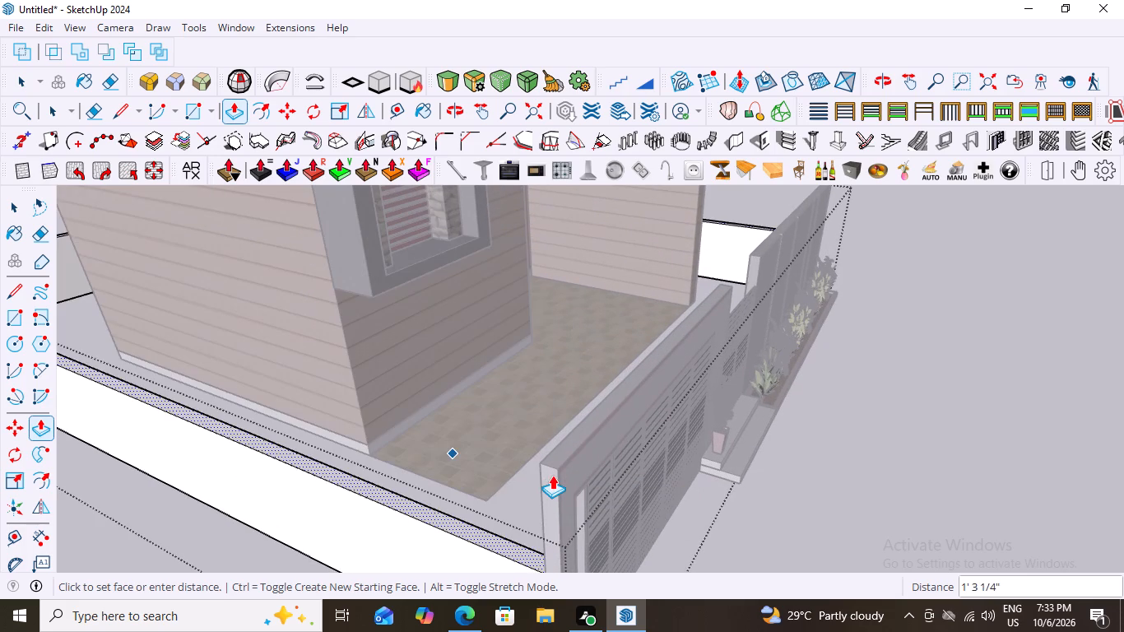
click(553, 475)
Push the boundary wall's top face down 5' to meet the compound wall's top corner at the gate, then leave the wall's editing mode.
scroll(346, 435, down, 11)
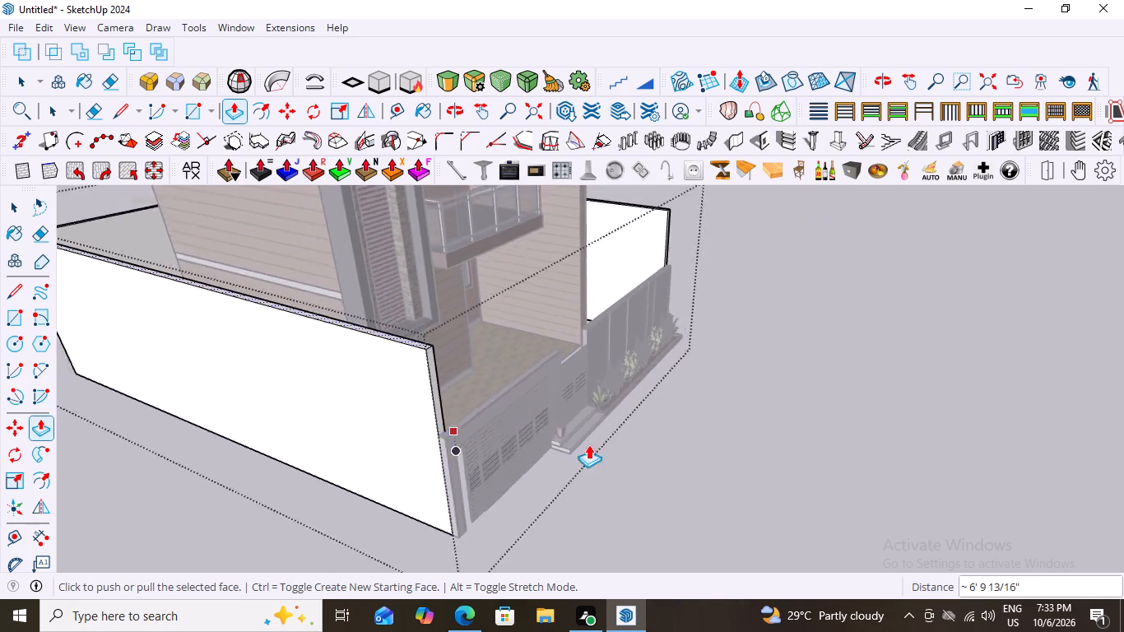
scroll(588, 444, down, 5)
scroll(434, 320, up, 8)
scroll(448, 386, up, 3)
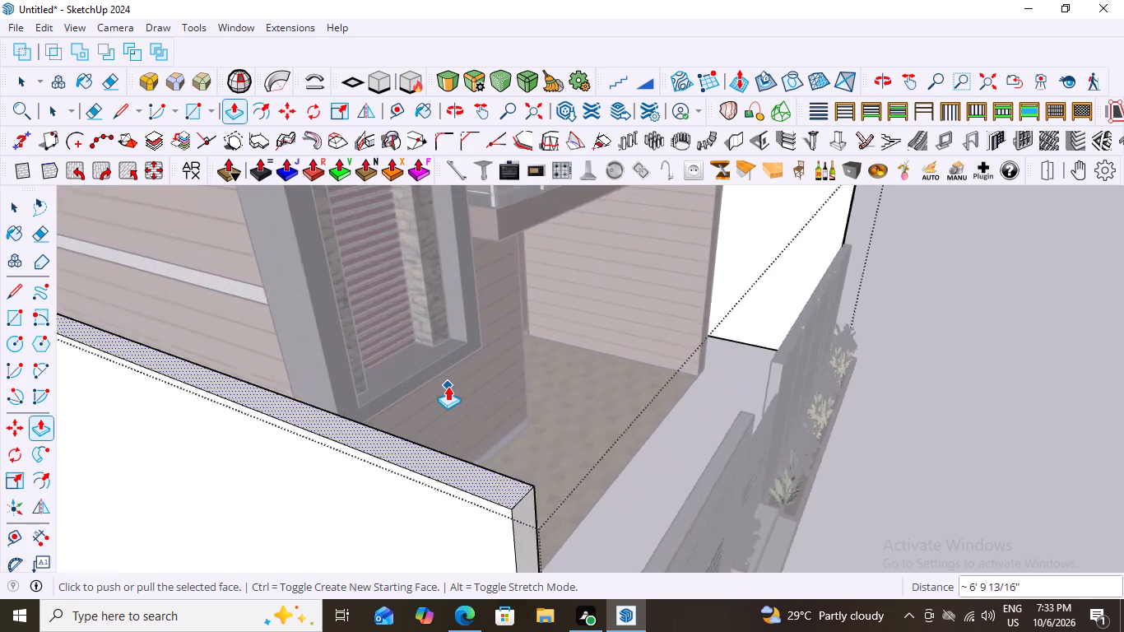
click(447, 458)
scroll(511, 449, down, 4)
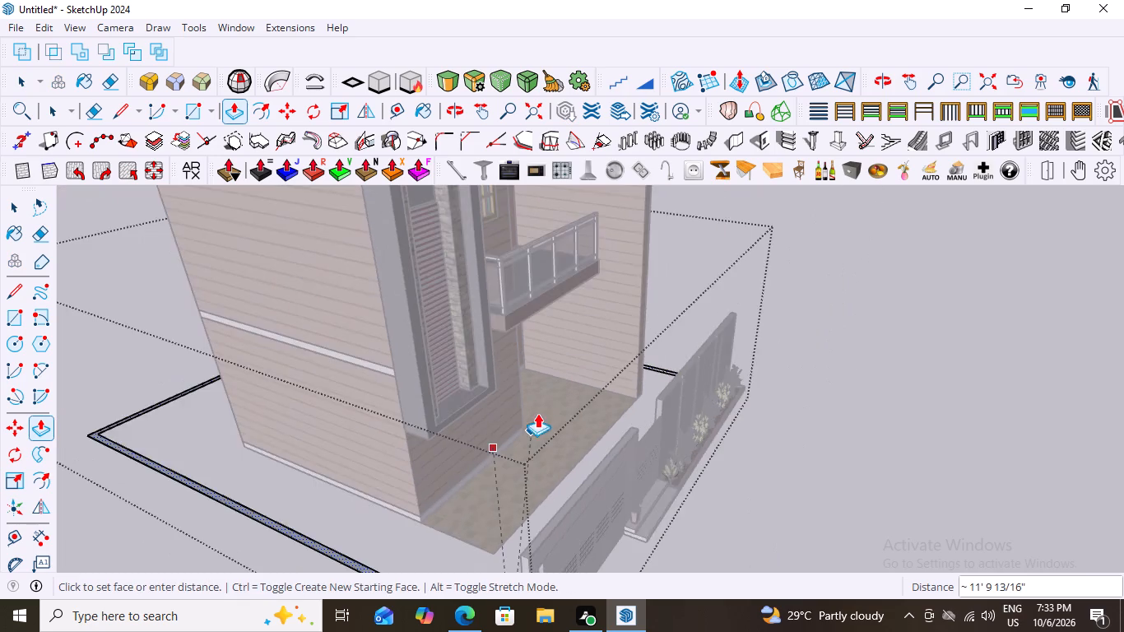
scroll(537, 413, down, 9)
scroll(532, 434, up, 7)
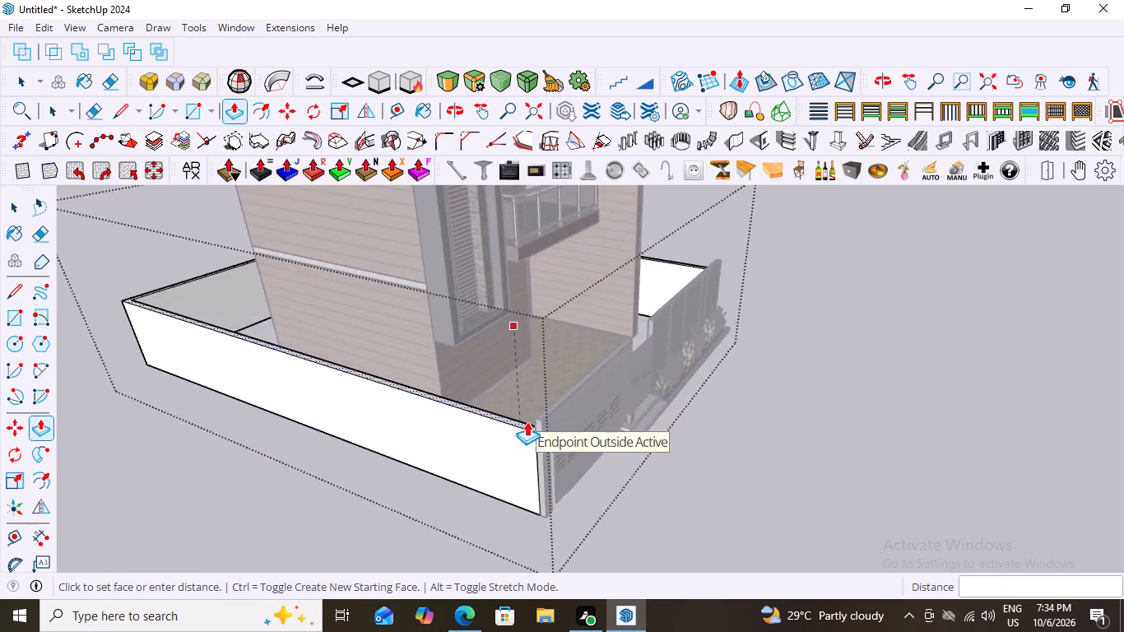
scroll(527, 421, up, 16)
scroll(544, 407, down, 7)
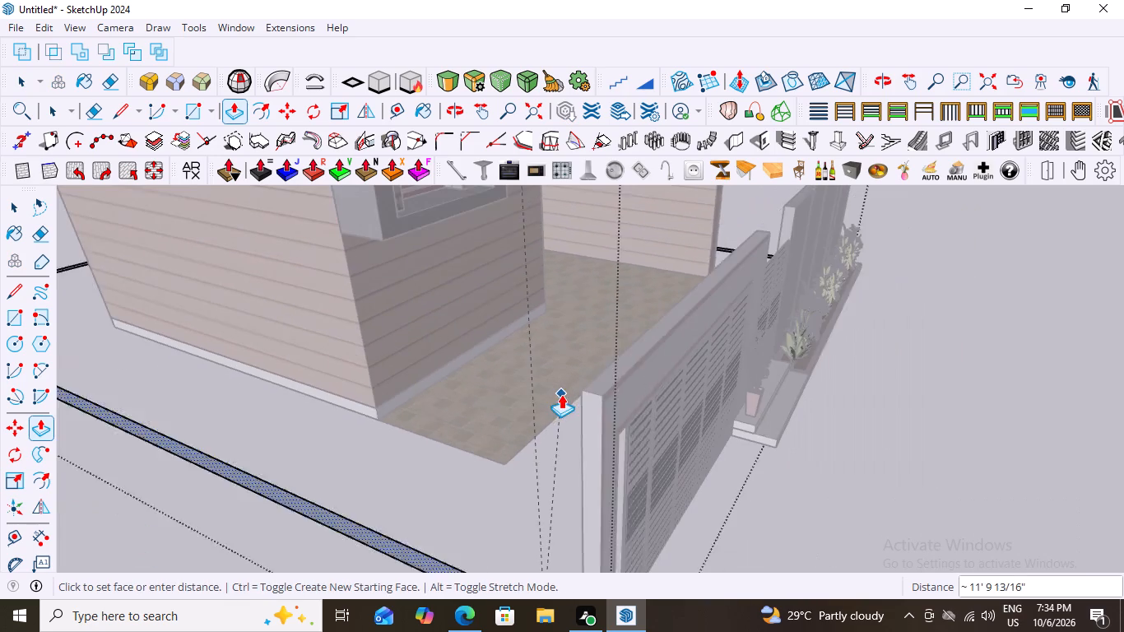
scroll(561, 394, down, 1)
click(577, 394)
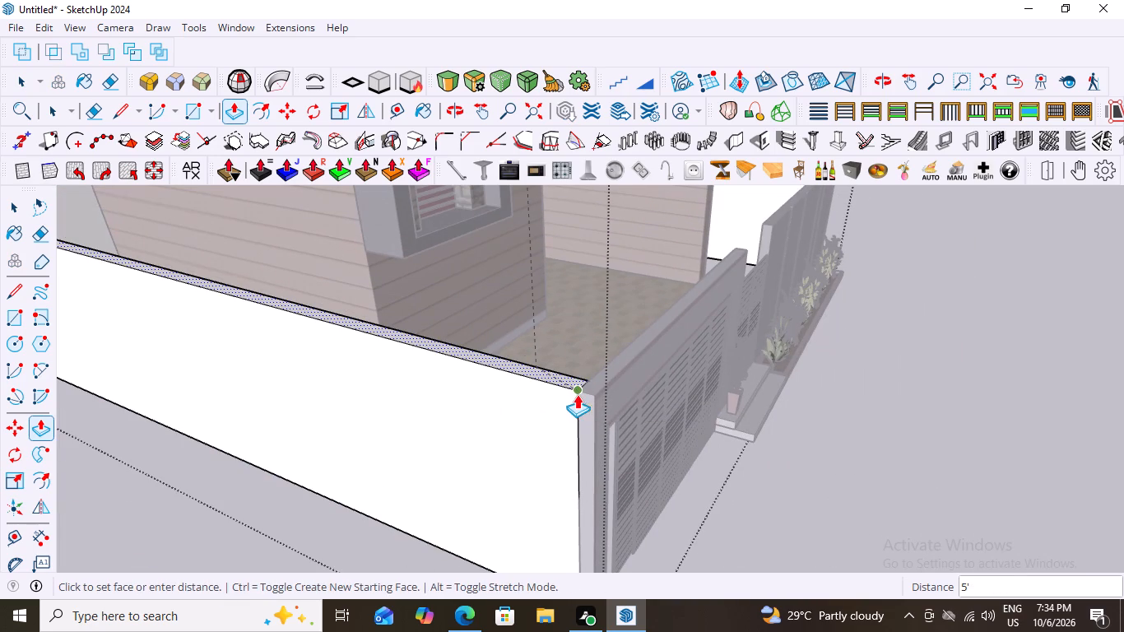
scroll(286, 398, down, 12)
key(space)
click(660, 365)
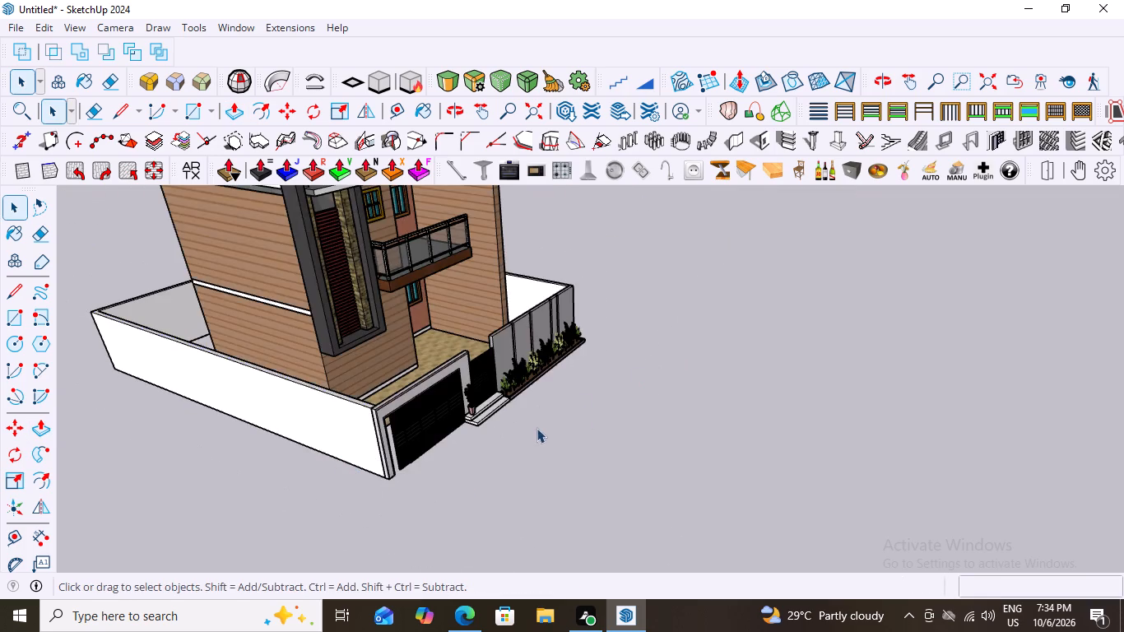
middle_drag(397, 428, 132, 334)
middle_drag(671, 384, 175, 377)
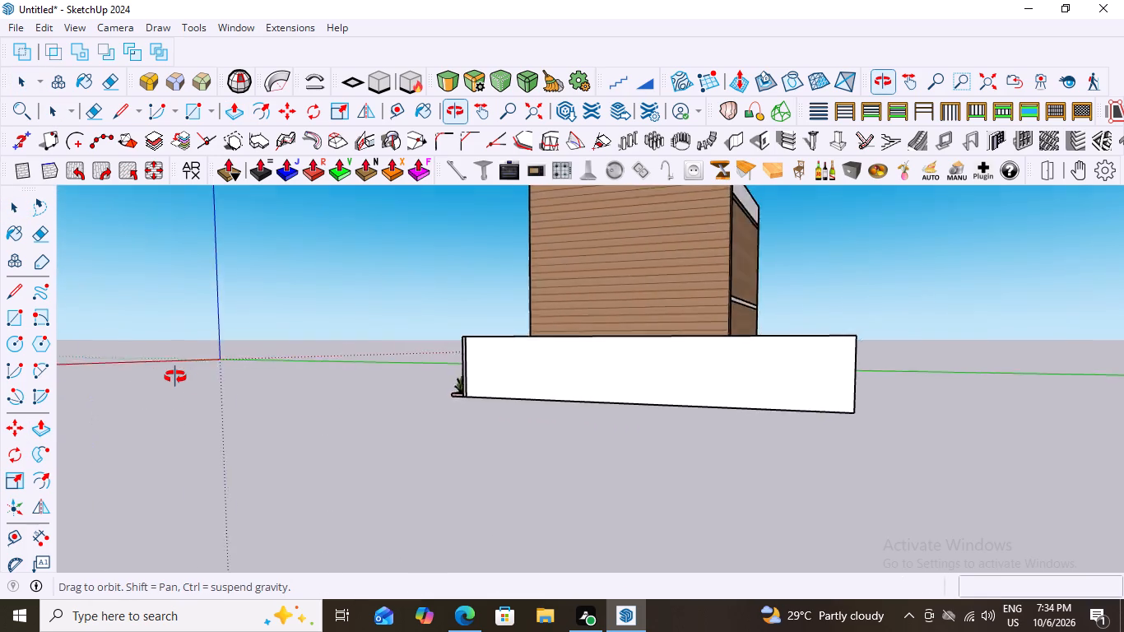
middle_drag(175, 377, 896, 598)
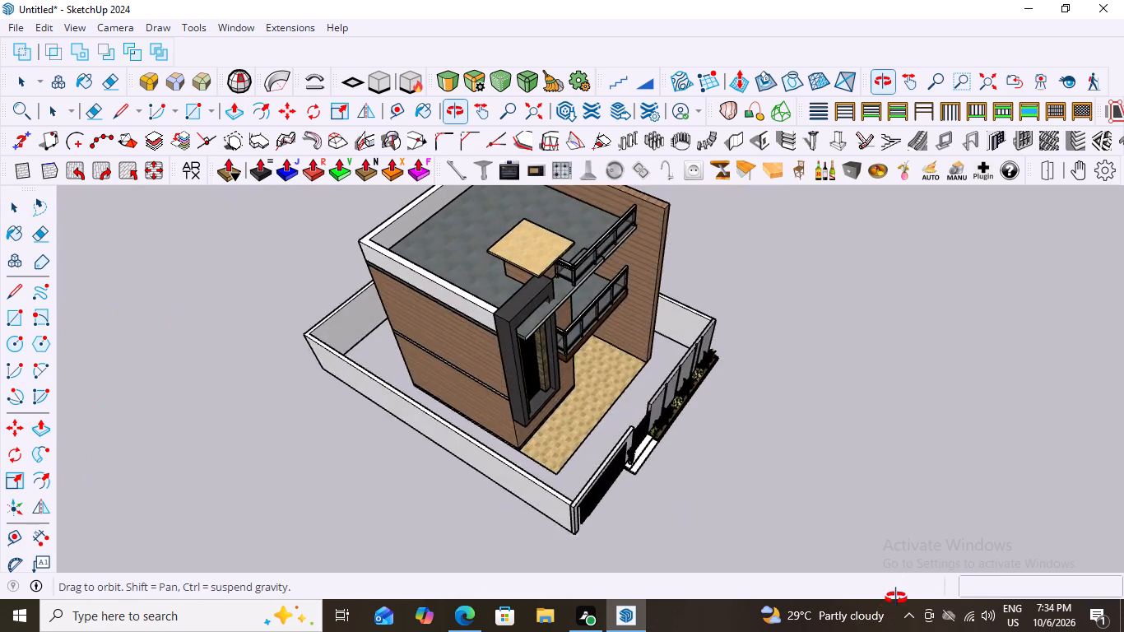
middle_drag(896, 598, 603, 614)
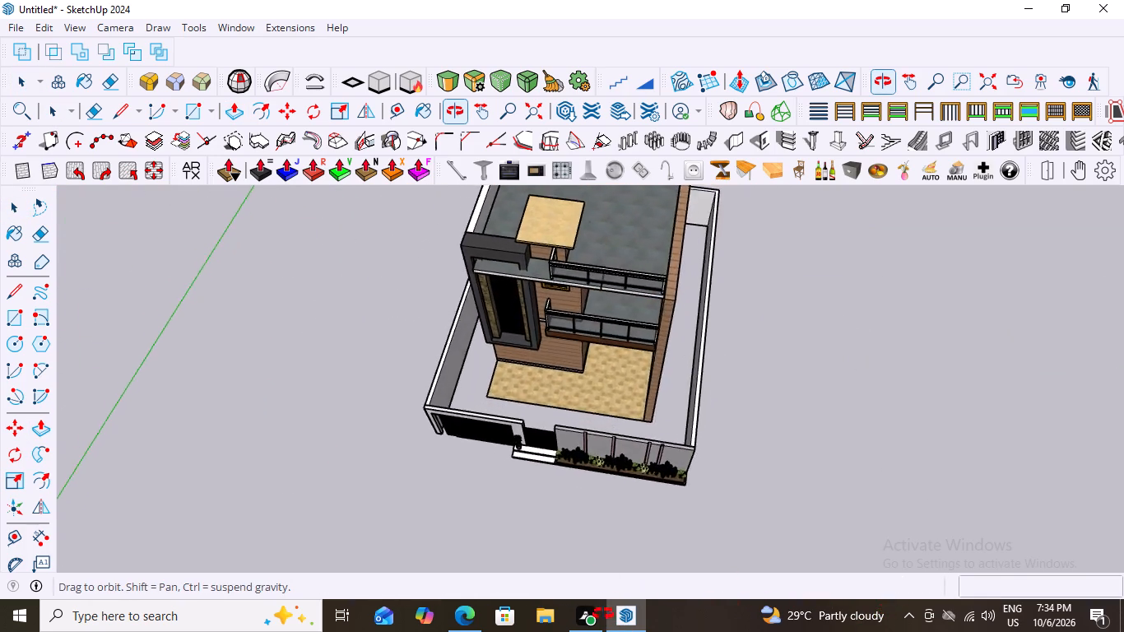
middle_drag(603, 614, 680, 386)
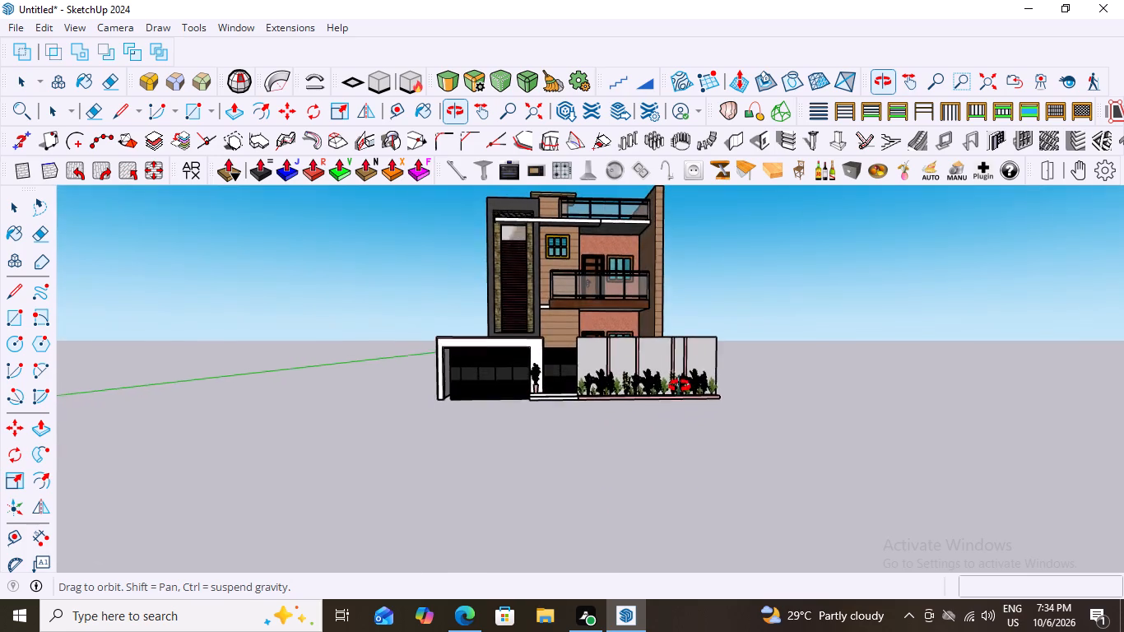
Examine the house and its finished boundary walls from the front and both front corners.
middle_drag(680, 386, 569, 364)
middle_drag(715, 377, 726, 377)
middle_click(729, 378)
scroll(736, 395, down, 1)
scroll(652, 453, down, 2)
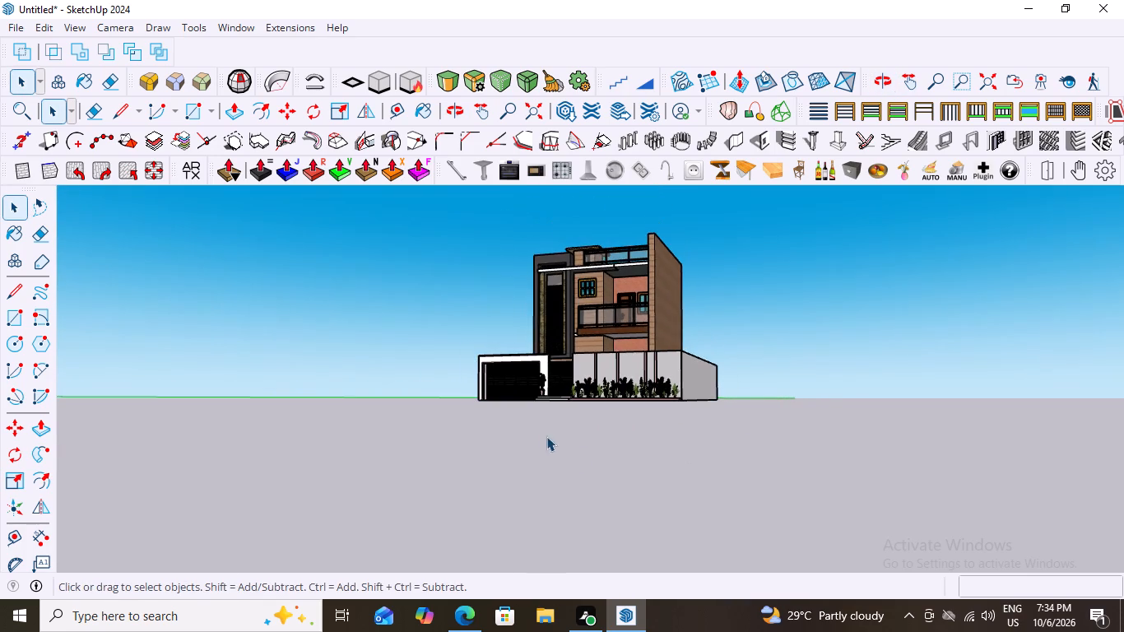
middle_drag(620, 436, 753, 447)
middle_drag(755, 447, 763, 485)
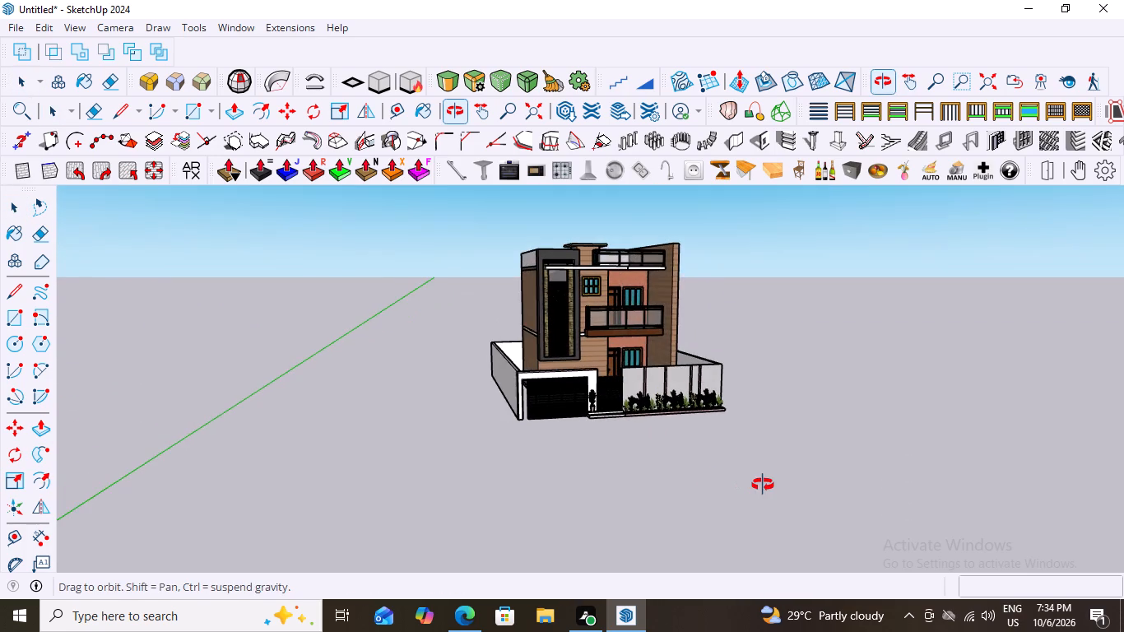
middle_drag(763, 485, 713, 477)
scroll(582, 260, up, 2)
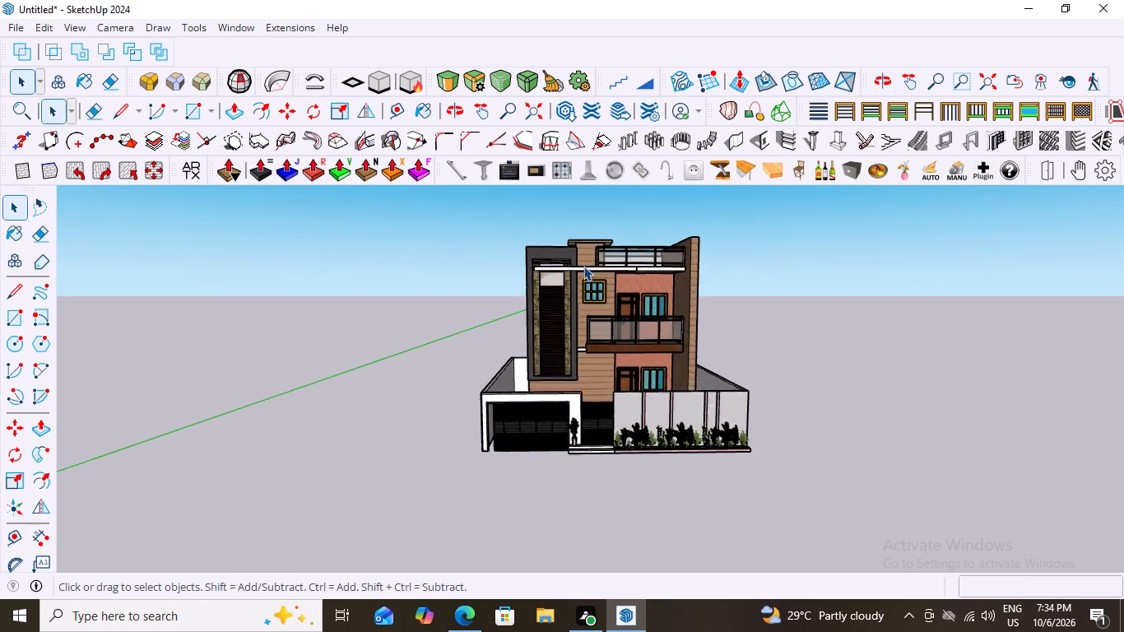
scroll(583, 266, up, 6)
scroll(574, 307, down, 6)
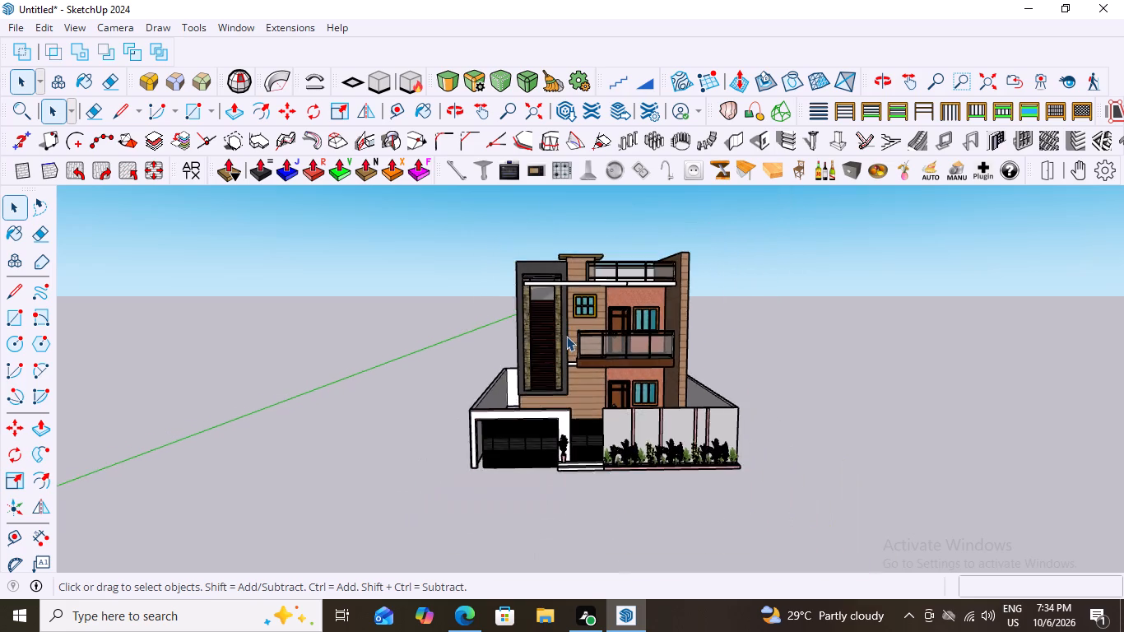
scroll(566, 337, down, 7)
scroll(588, 354, up, 9)
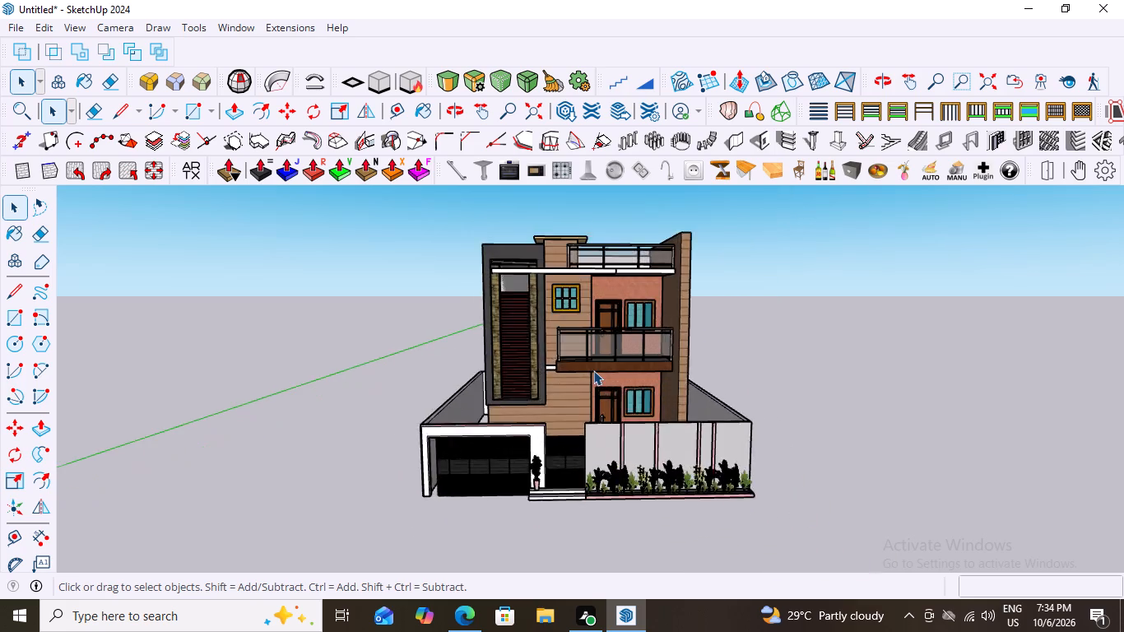
scroll(593, 370, up, 2)
scroll(532, 369, down, 1)
scroll(562, 327, up, 1)
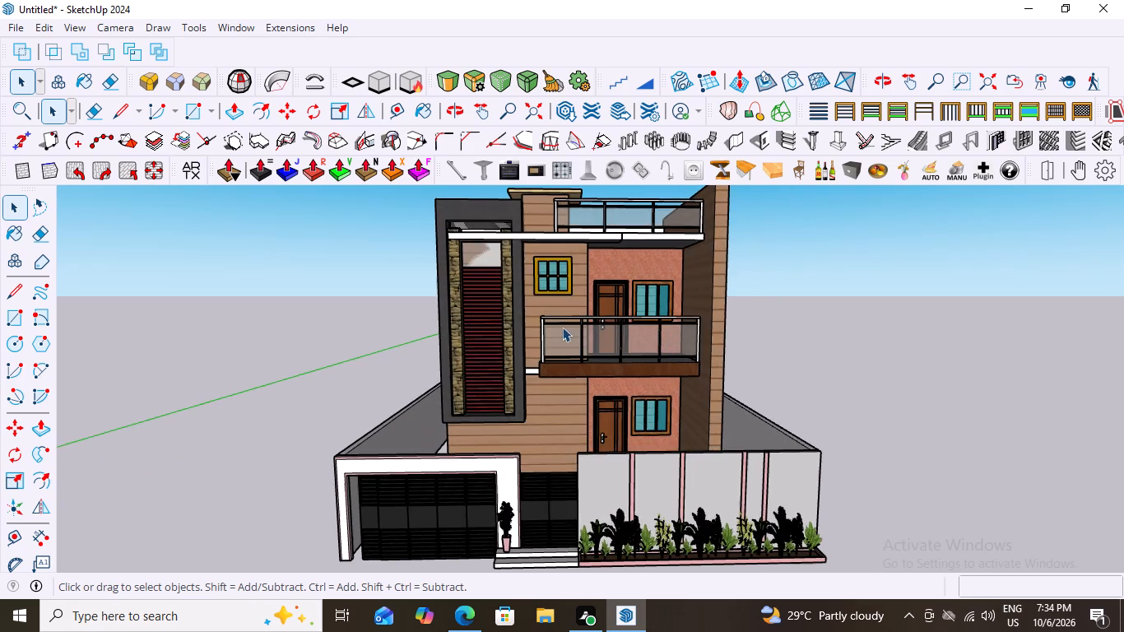
Examine the gate-side boundary wall from the side and the enclosed plot from above.
middle_drag(554, 362, 918, 289)
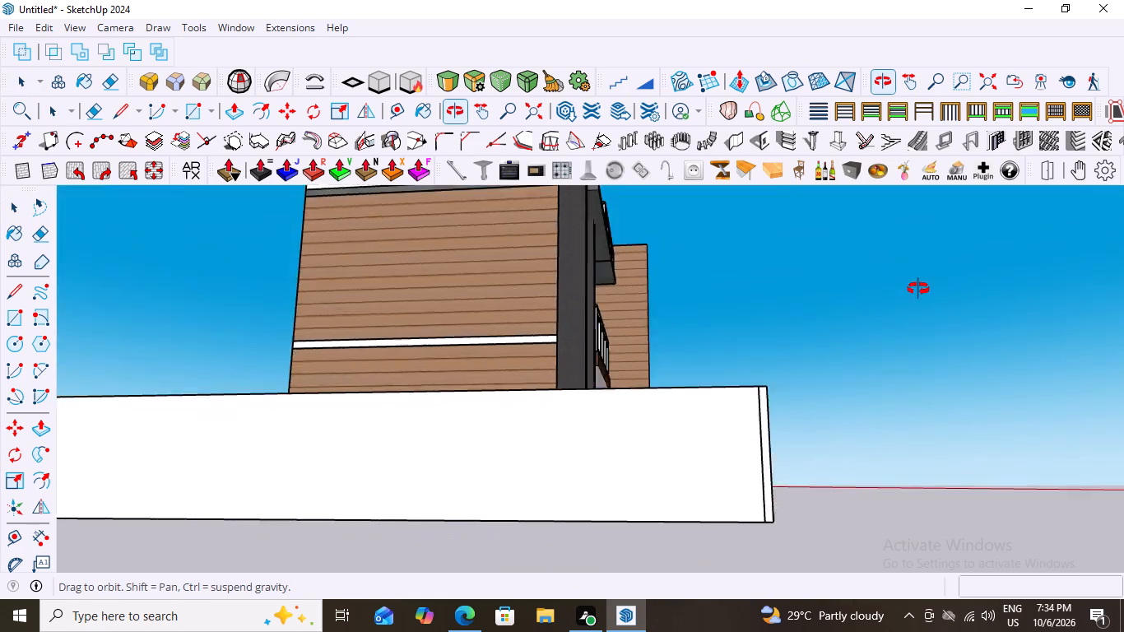
middle_drag(918, 289, 636, 408)
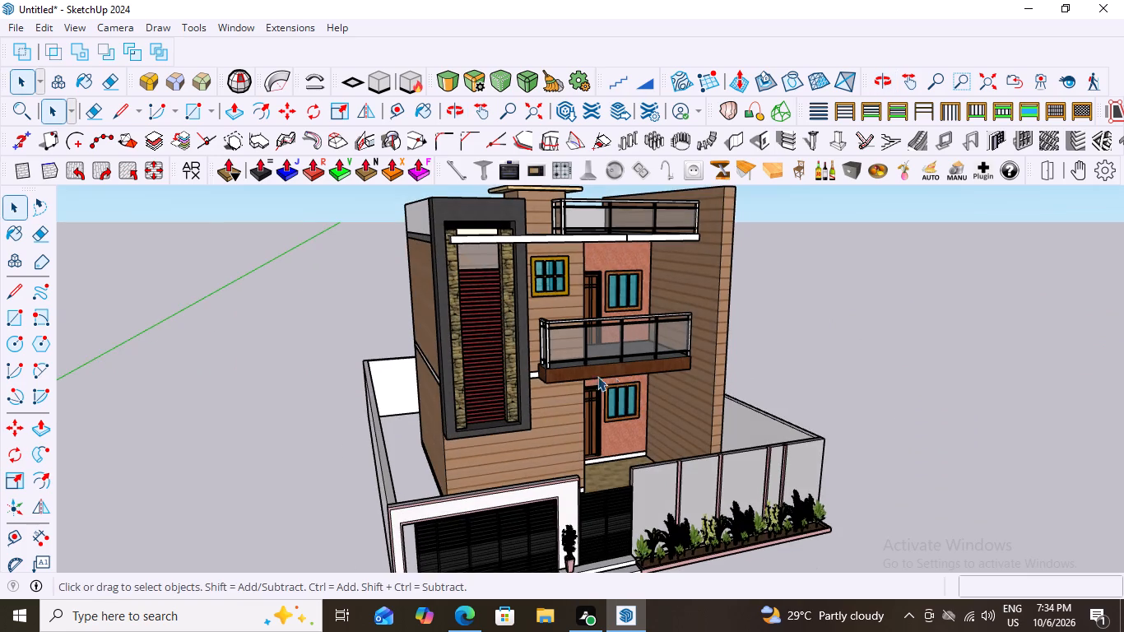
scroll(539, 382, down, 4)
scroll(390, 394, down, 1)
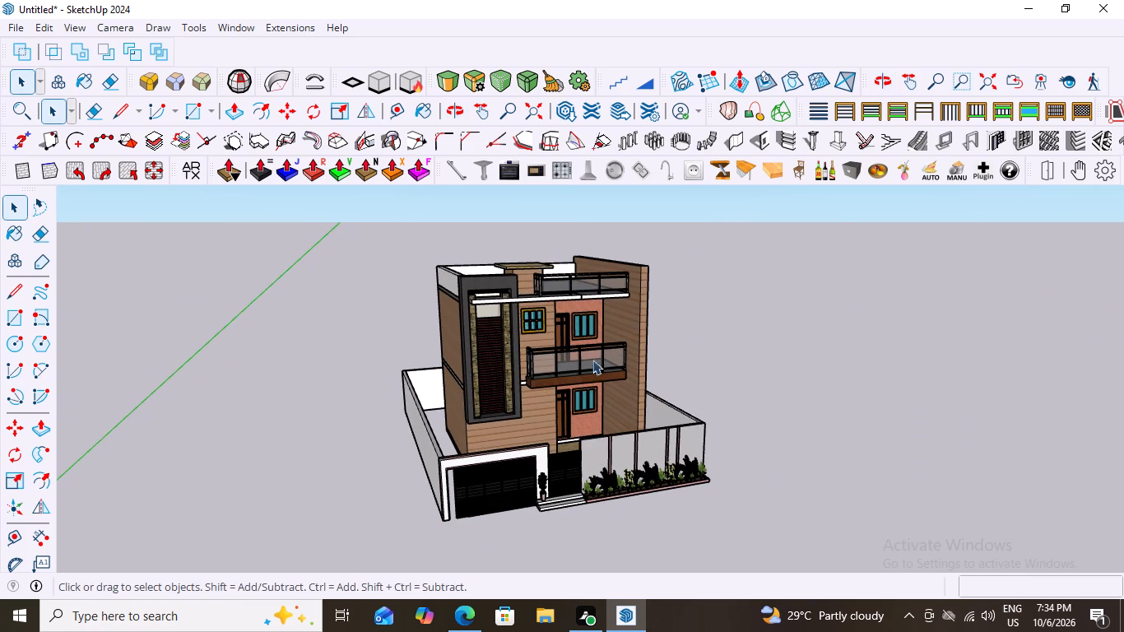
scroll(423, 374, down, 3)
middle_drag(525, 360, 383, 344)
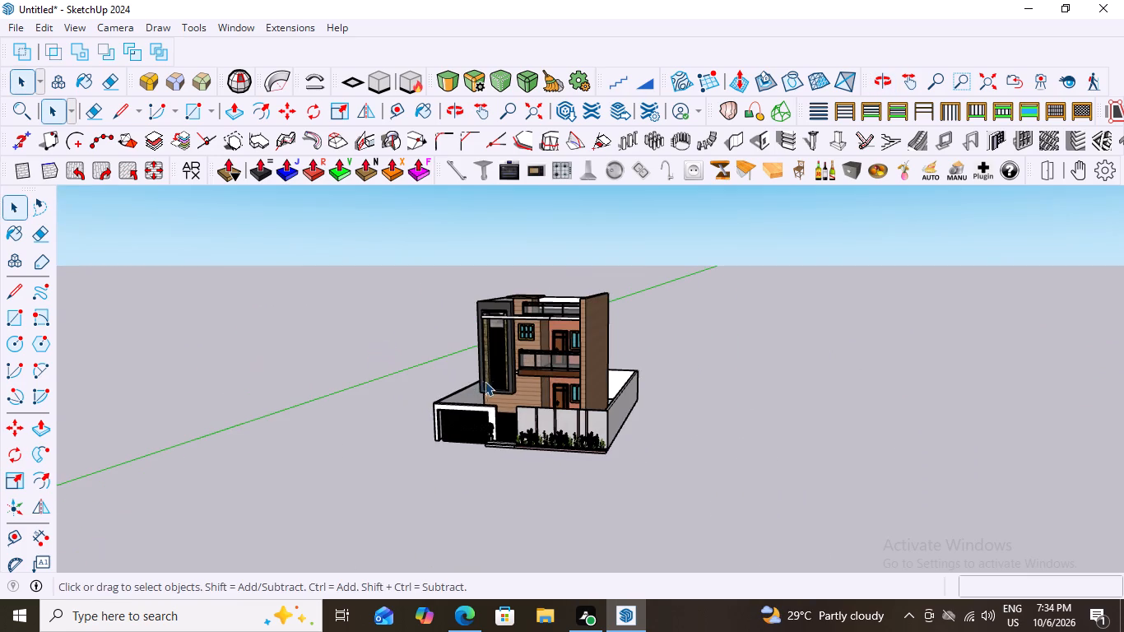
middle_drag(466, 383, 538, 388)
Examine the front elevation with the compound wall, gates and planting, both close up and as a whole.
scroll(513, 416, up, 7)
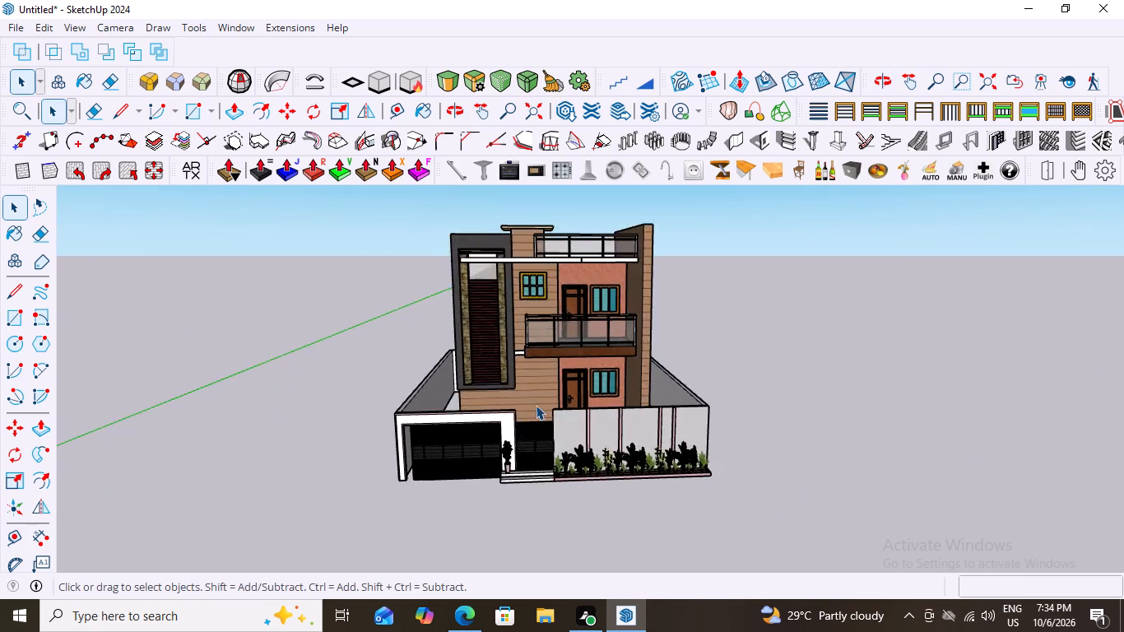
scroll(536, 405, up, 11)
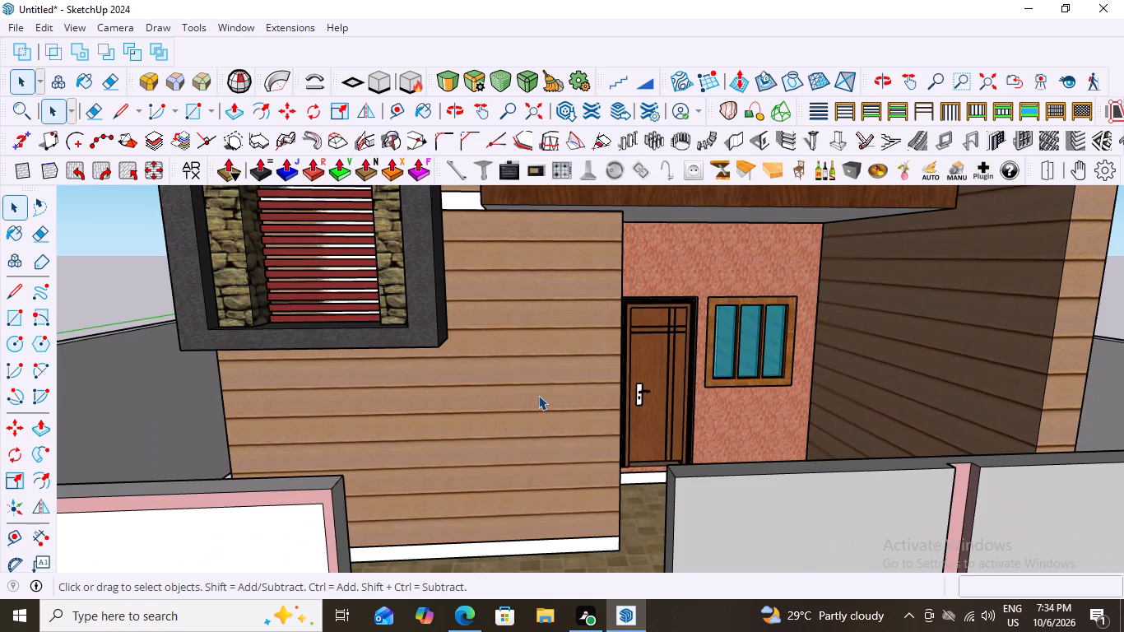
scroll(538, 395, down, 12)
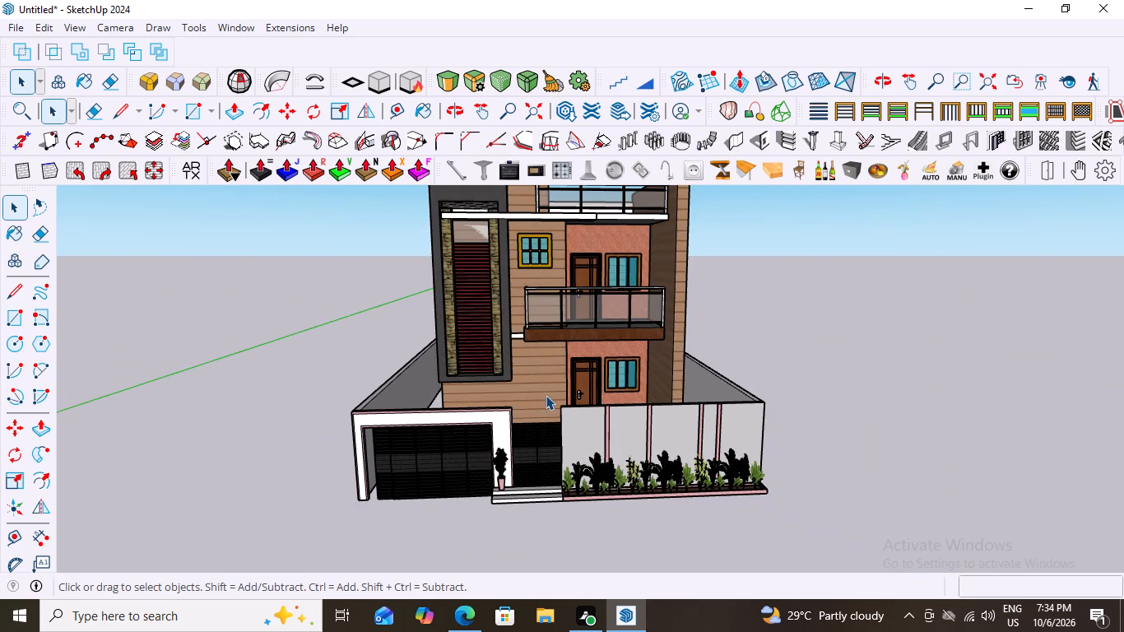
scroll(518, 412, down, 7)
scroll(518, 347, up, 6)
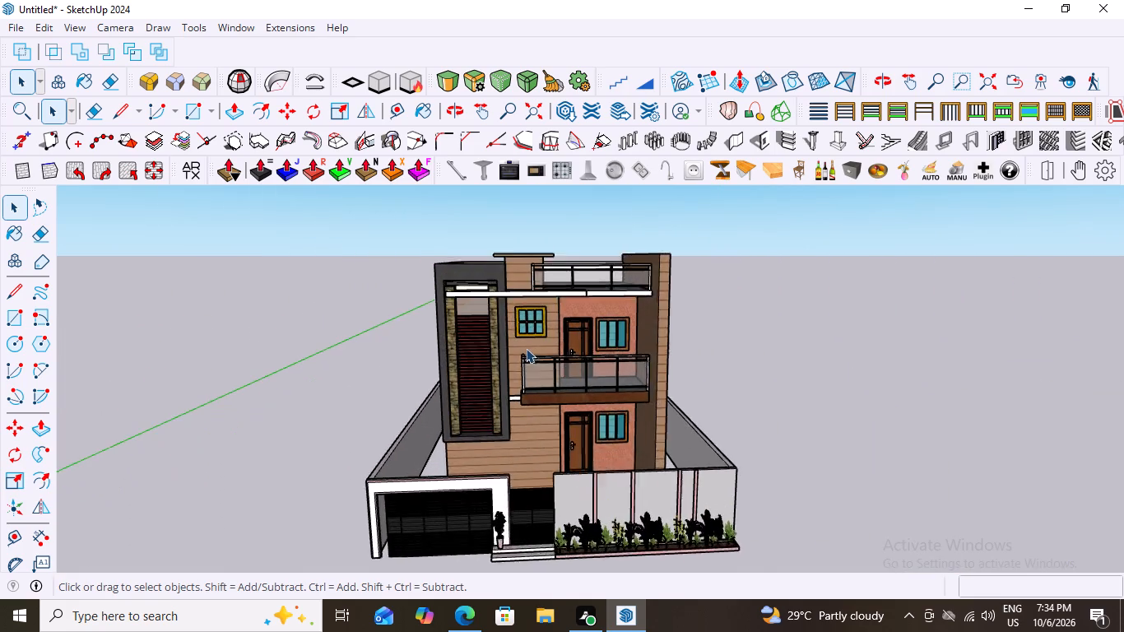
middle_drag(513, 394, 488, 374)
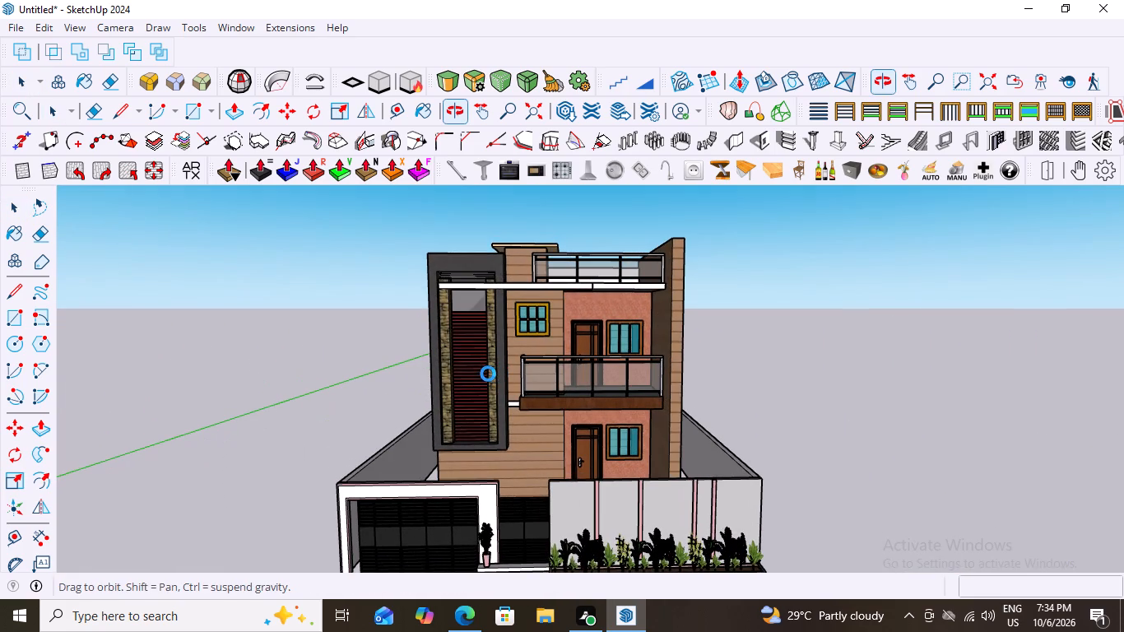
middle_drag(488, 374, 480, 374)
scroll(467, 364, down, 3)
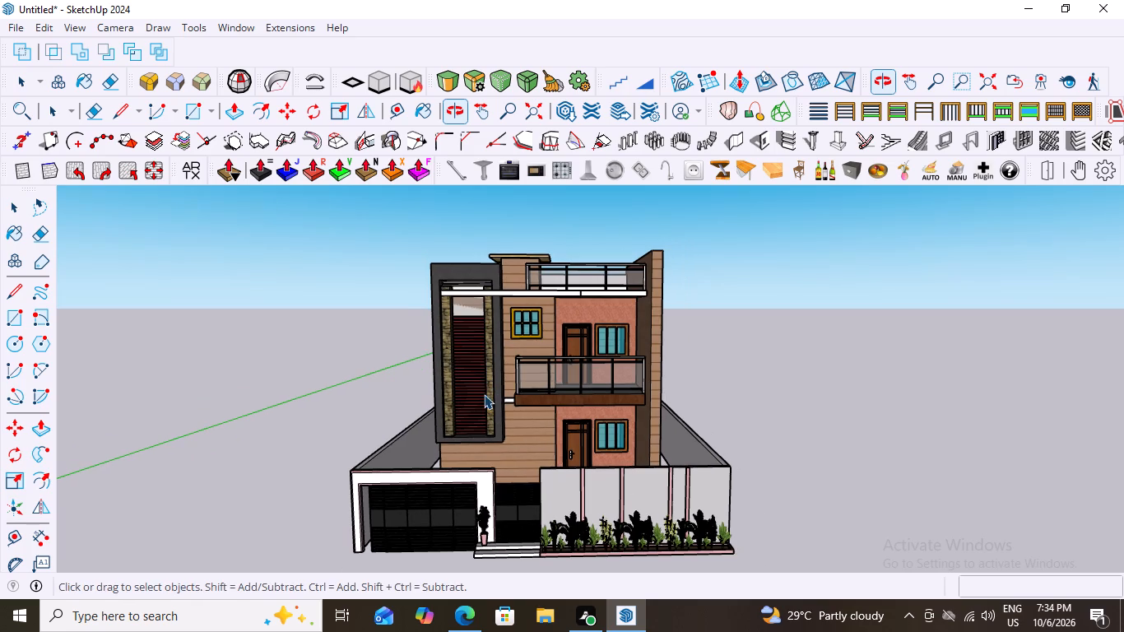
middle_click(533, 396)
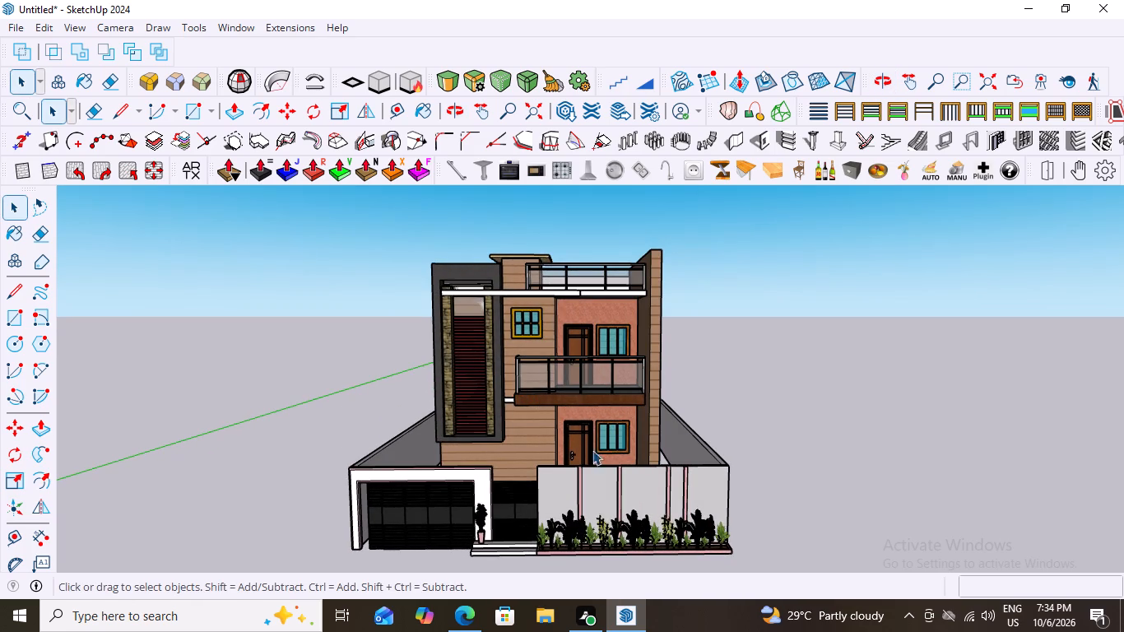
scroll(611, 397, up, 1)
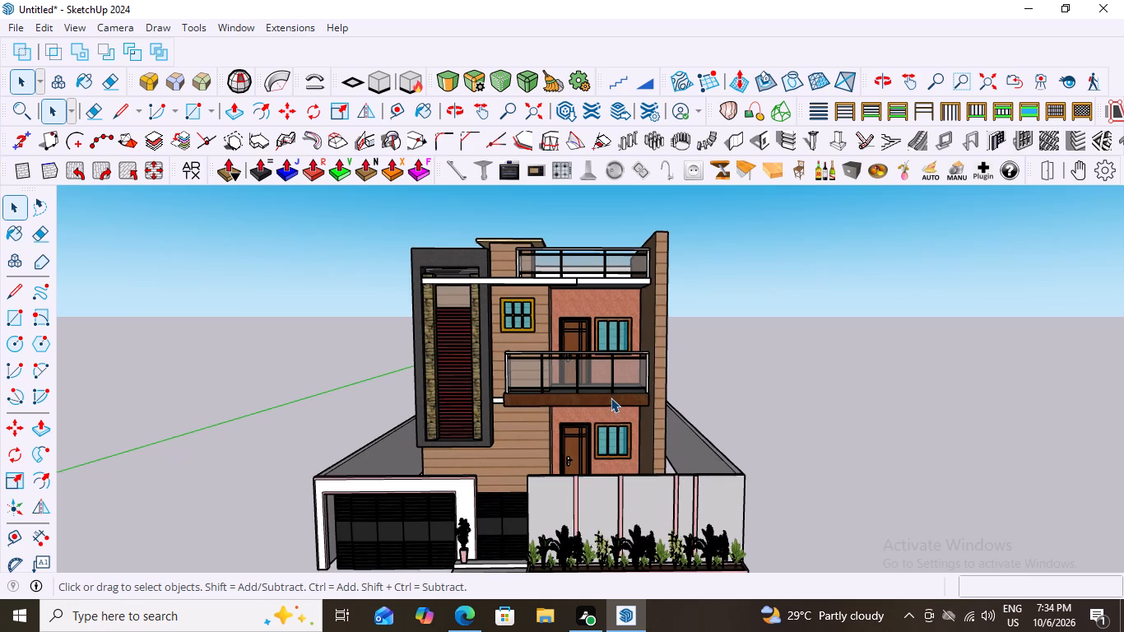
scroll(611, 397, down, 2)
scroll(598, 531, up, 3)
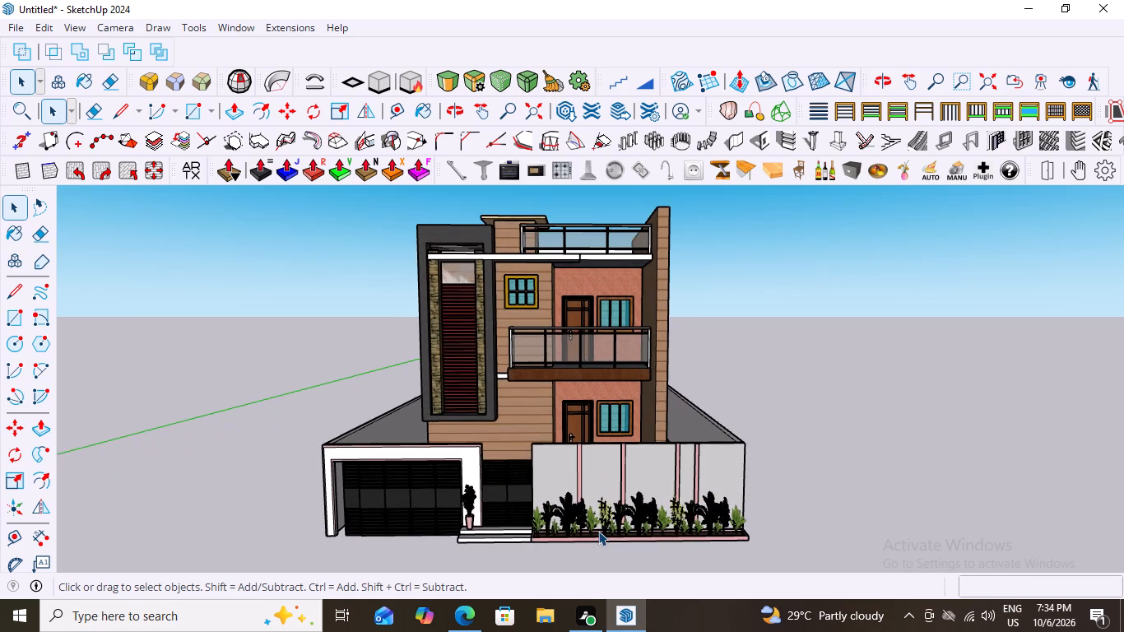
scroll(597, 531, down, 1)
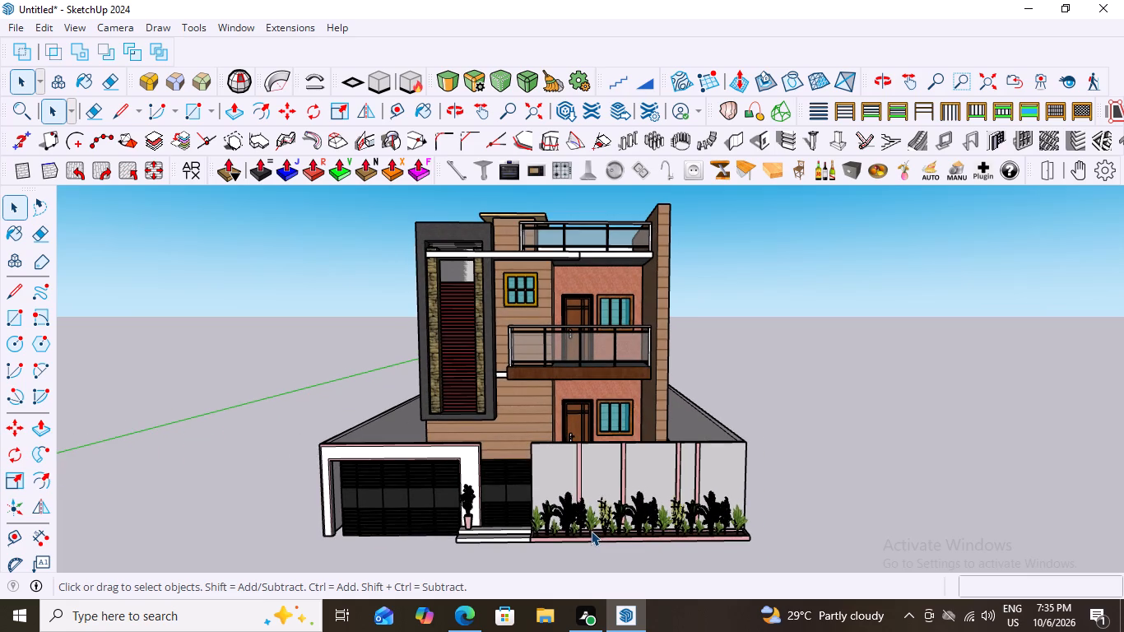
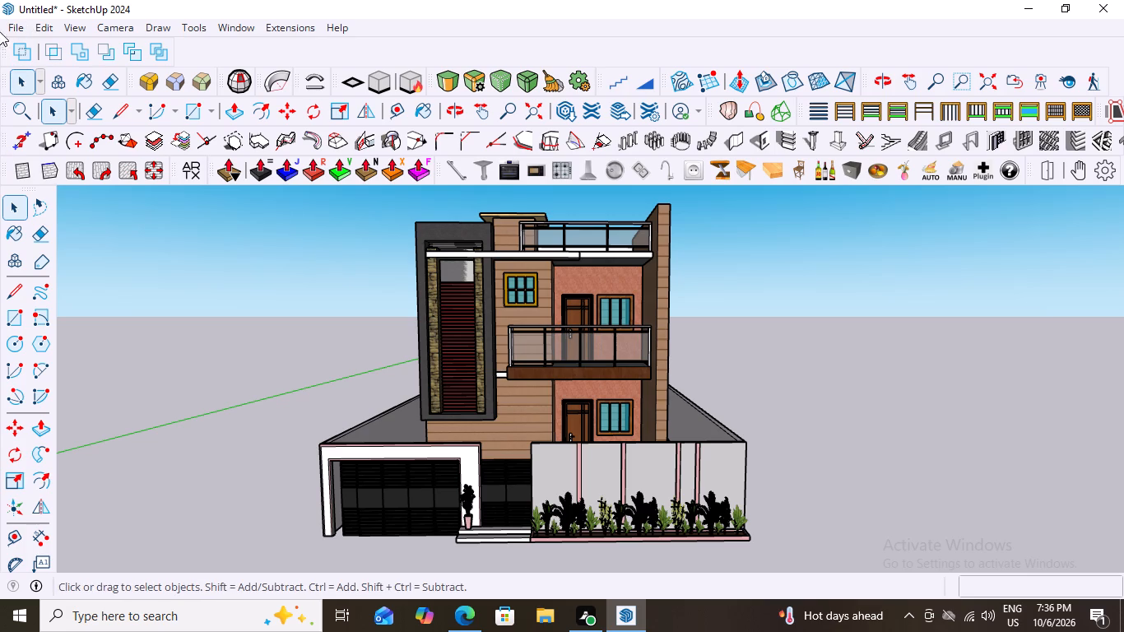
Add a scene that saves the current front view of the house and its compound wall.
click(81, 30)
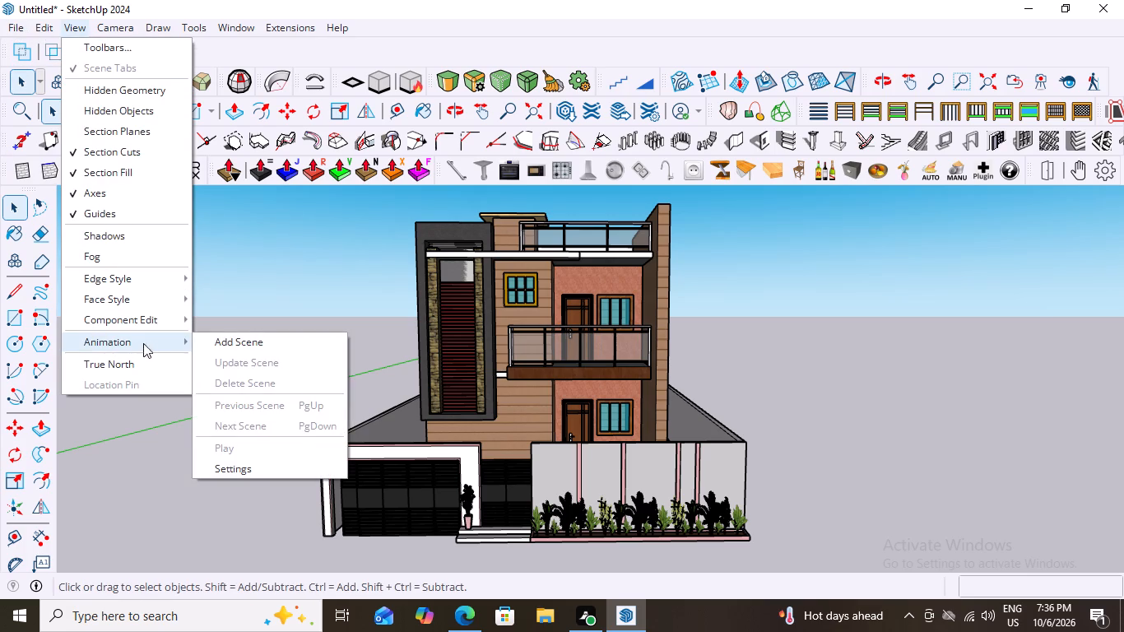
click(251, 343)
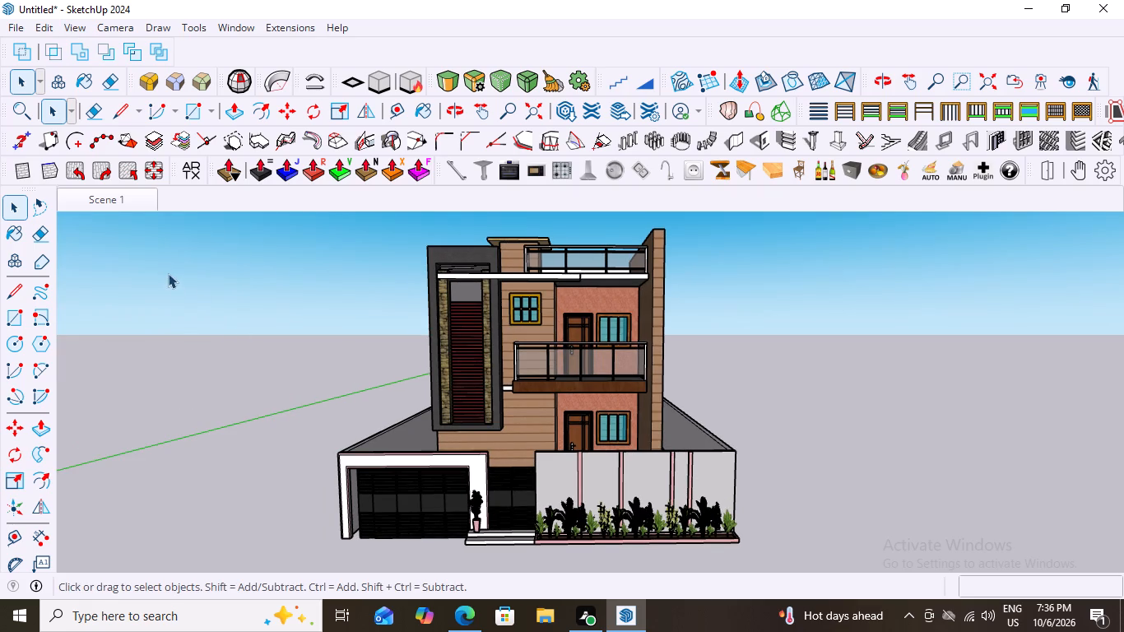
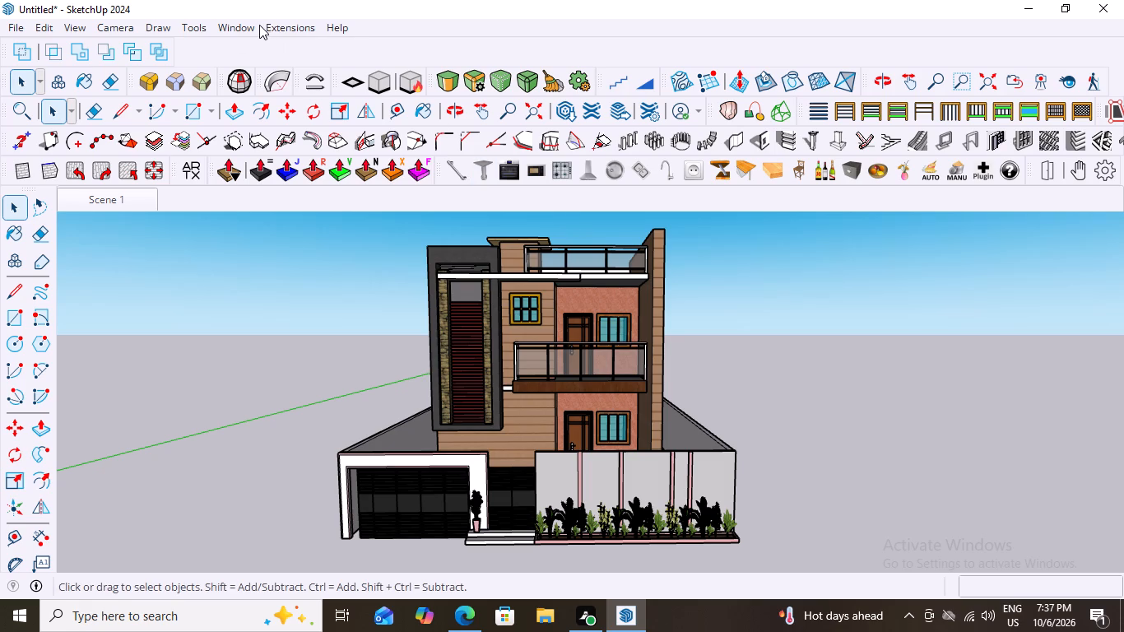
Show the Styles settings and bring the Ambient Occlusion style collection into view.
click(239, 28)
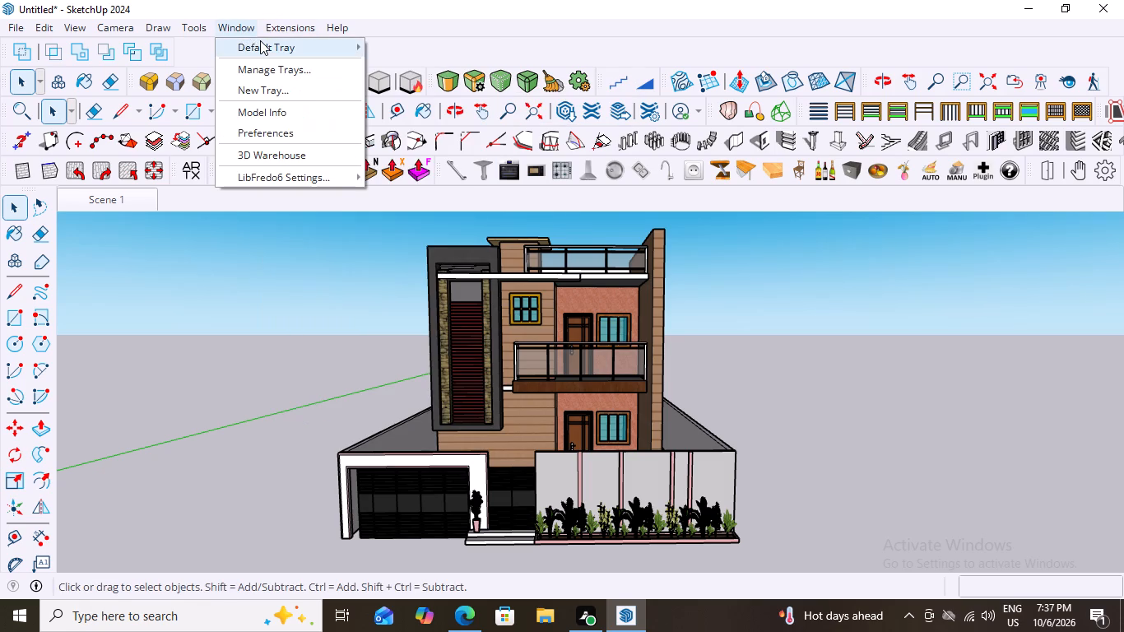
click(260, 40)
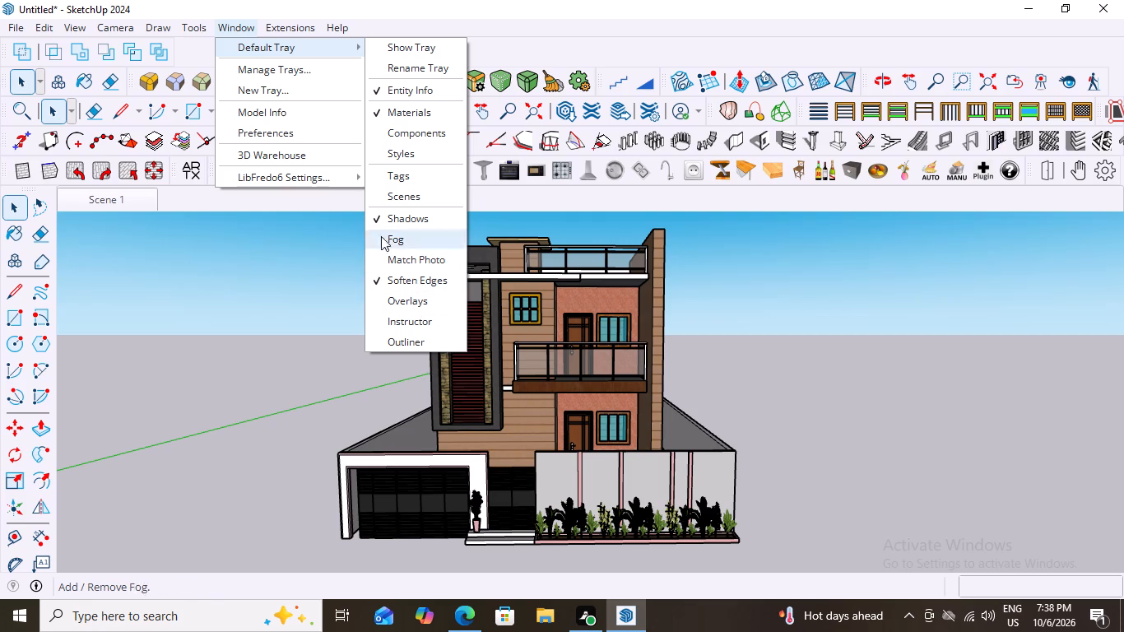
click(408, 153)
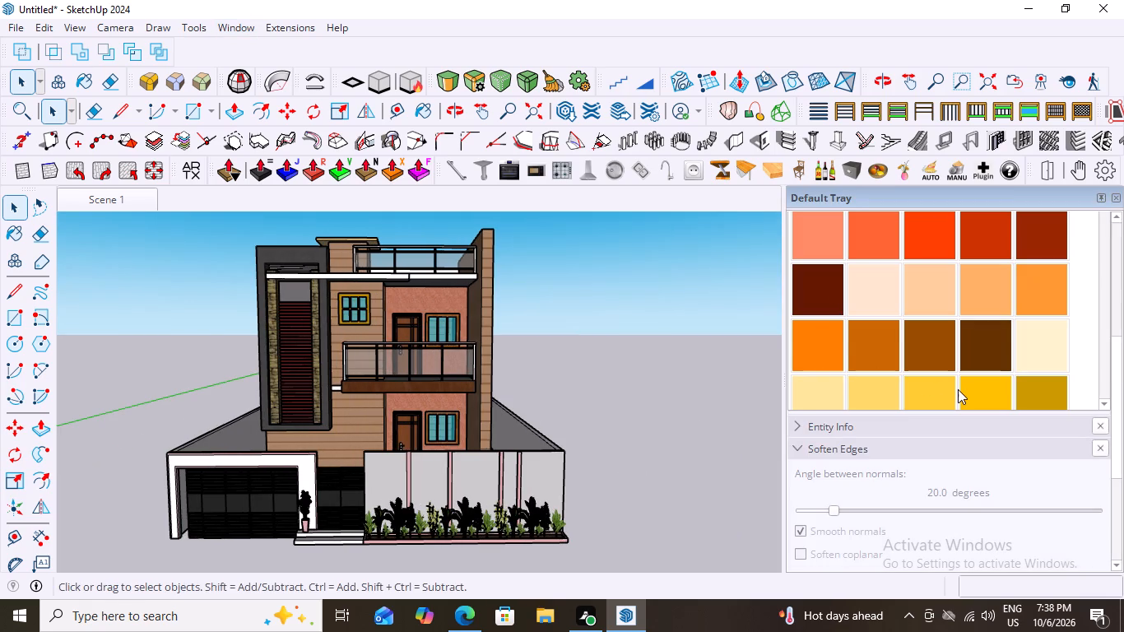
scroll(958, 405, down, 7)
scroll(954, 406, up, 14)
scroll(942, 383, down, 12)
scroll(873, 482, down, 4)
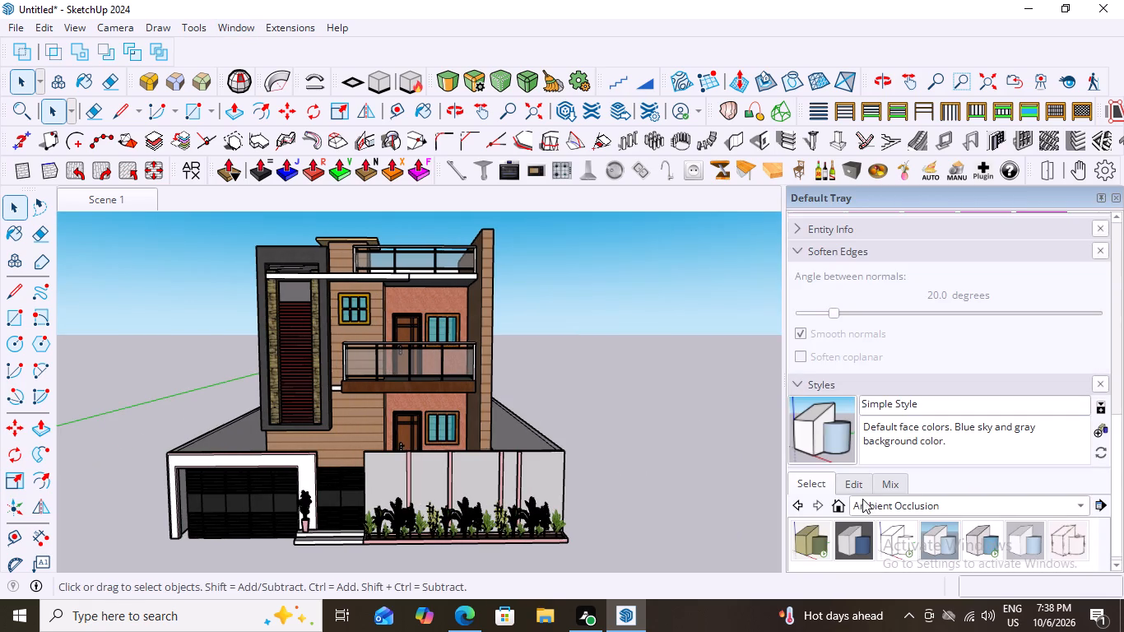
scroll(884, 455, down, 9)
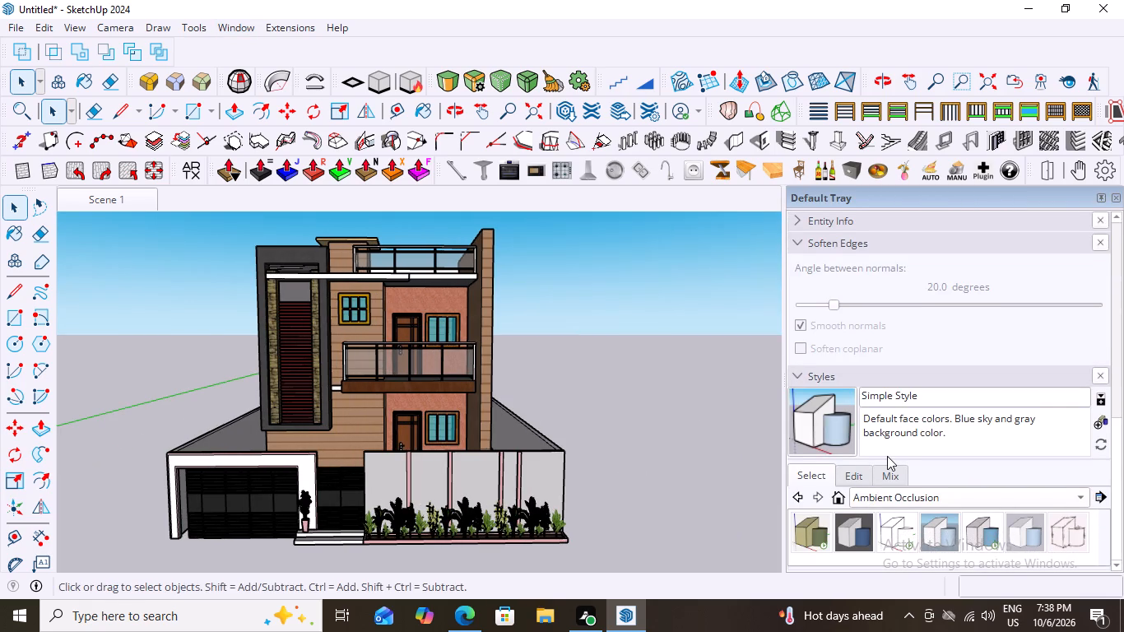
scroll(887, 459, down, 1)
scroll(913, 541, down, 4)
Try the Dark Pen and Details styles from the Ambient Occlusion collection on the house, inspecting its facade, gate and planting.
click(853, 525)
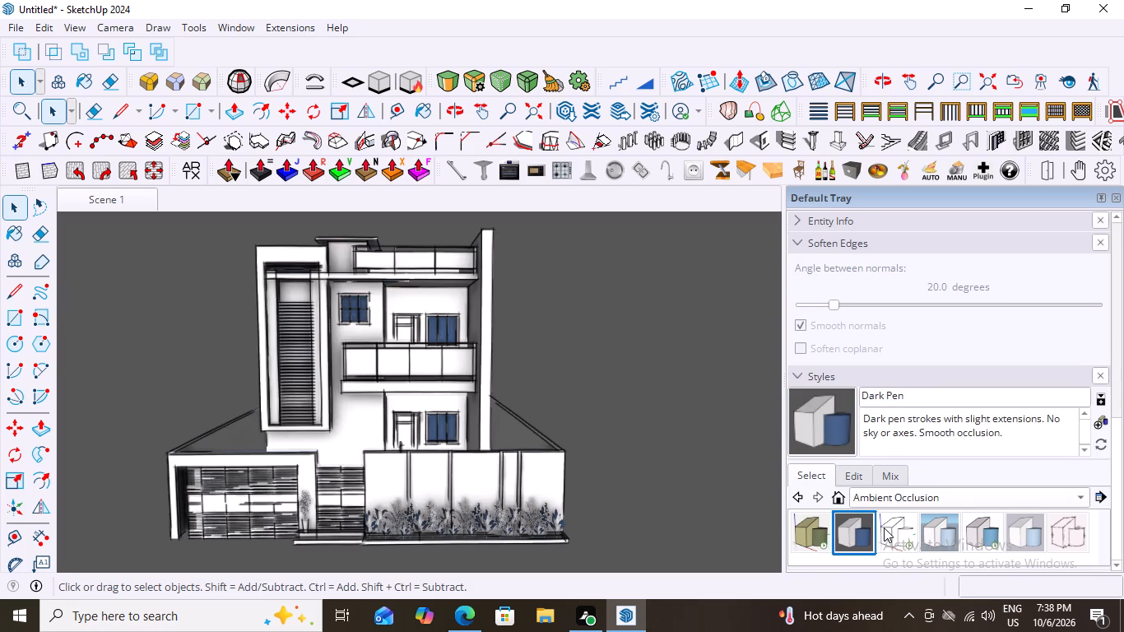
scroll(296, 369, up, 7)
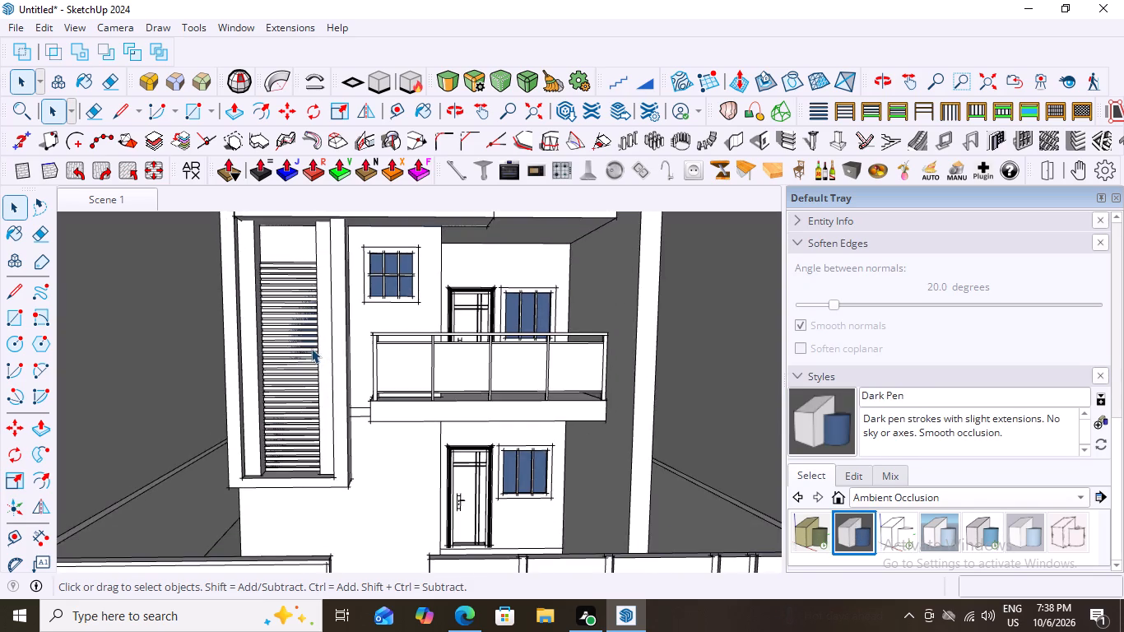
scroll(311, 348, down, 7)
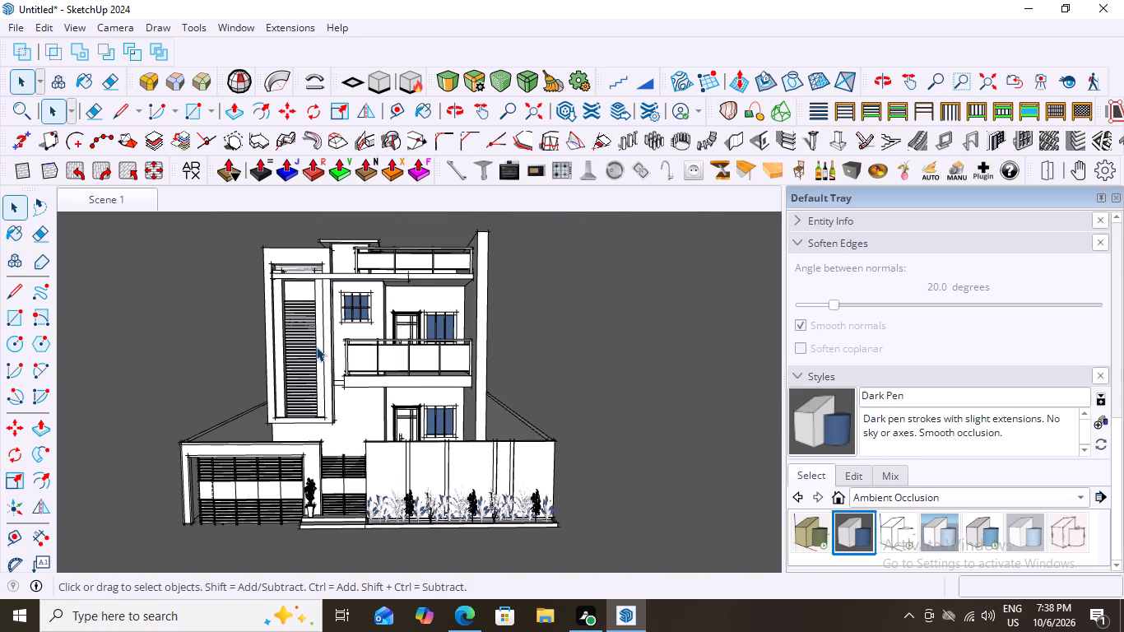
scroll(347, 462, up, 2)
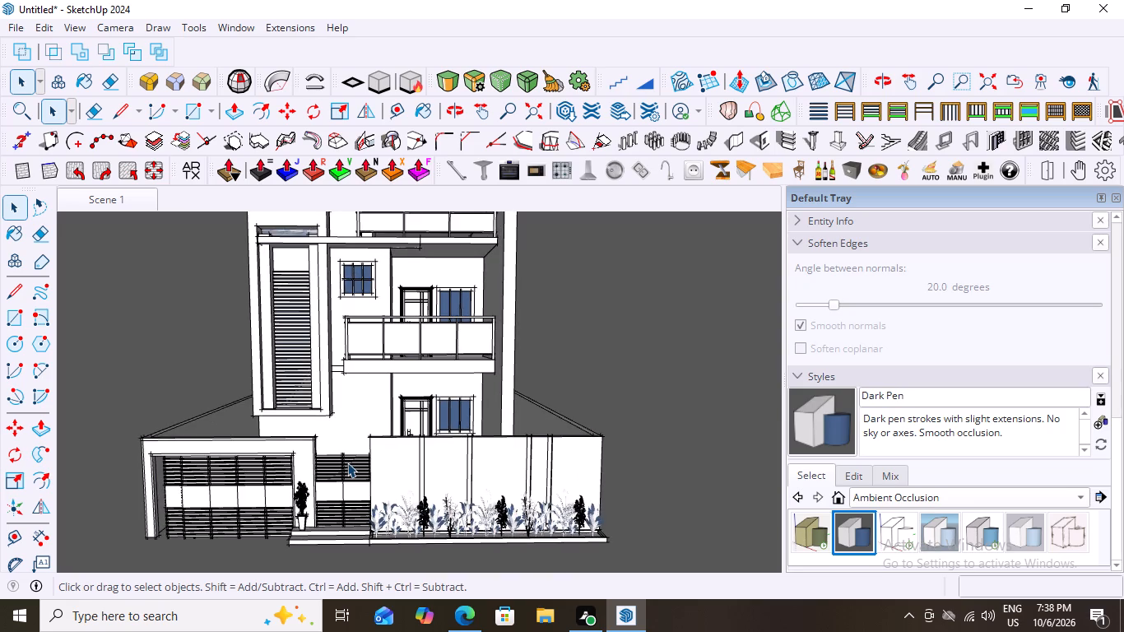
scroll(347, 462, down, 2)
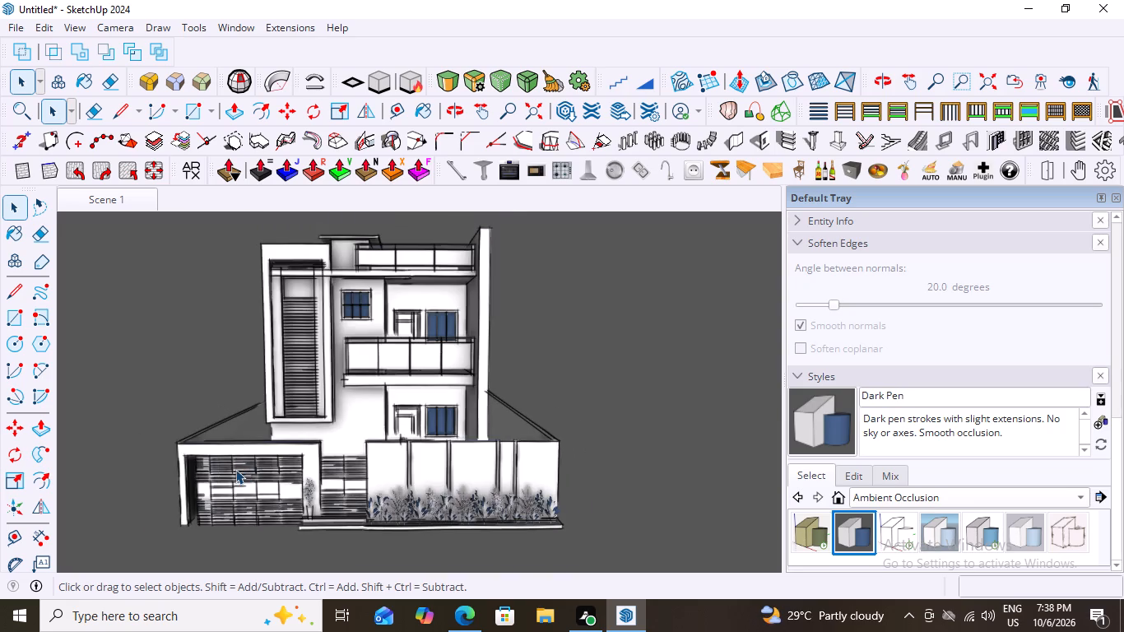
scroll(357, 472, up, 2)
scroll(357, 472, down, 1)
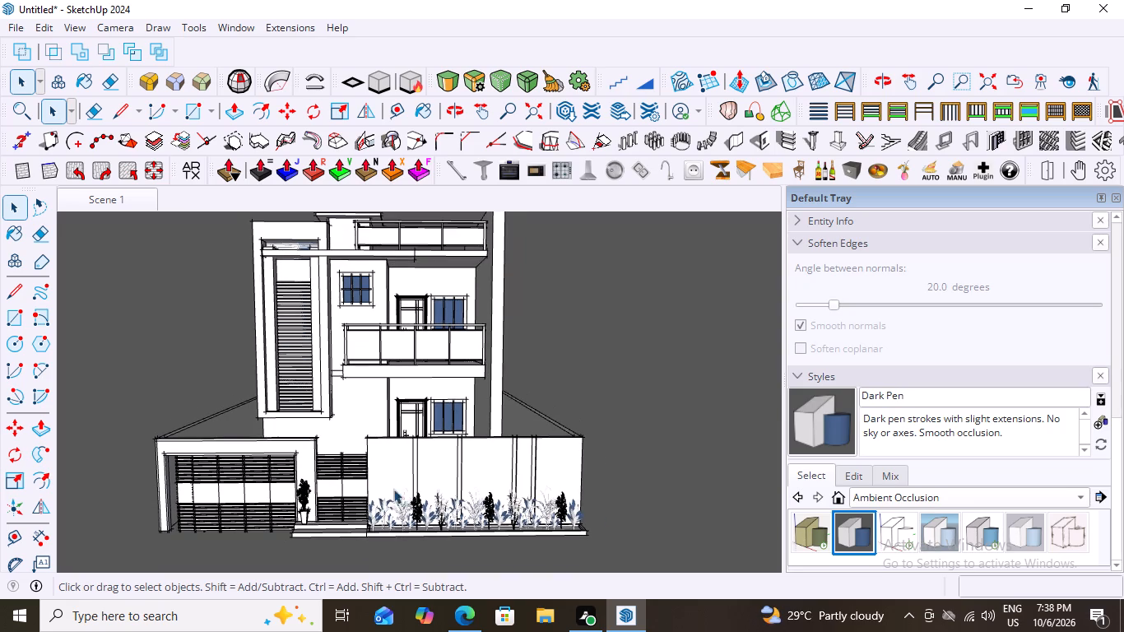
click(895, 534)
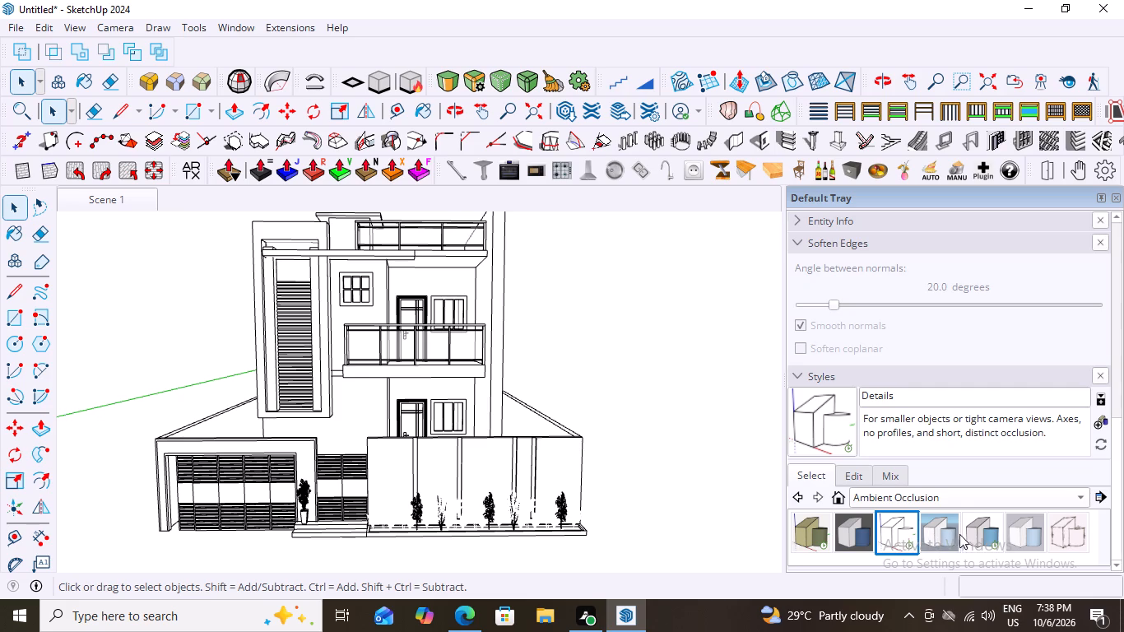
Apply the Exterior style from the Ambient Occlusion collection to the model and check the house's front view.
click(945, 533)
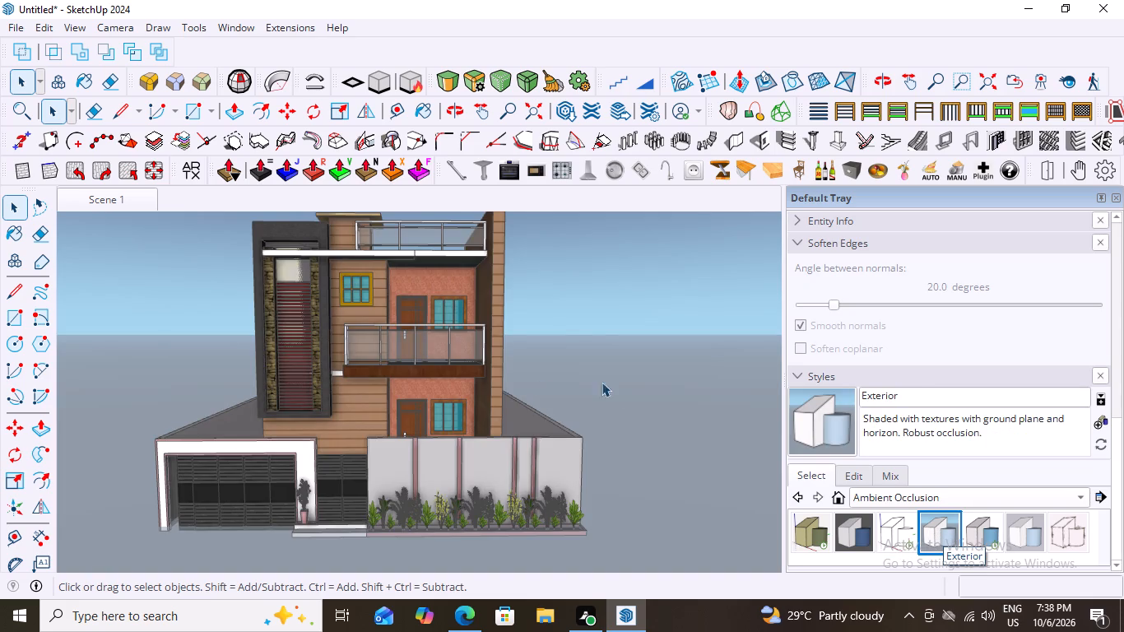
scroll(606, 397, down, 2)
scroll(585, 351, up, 2)
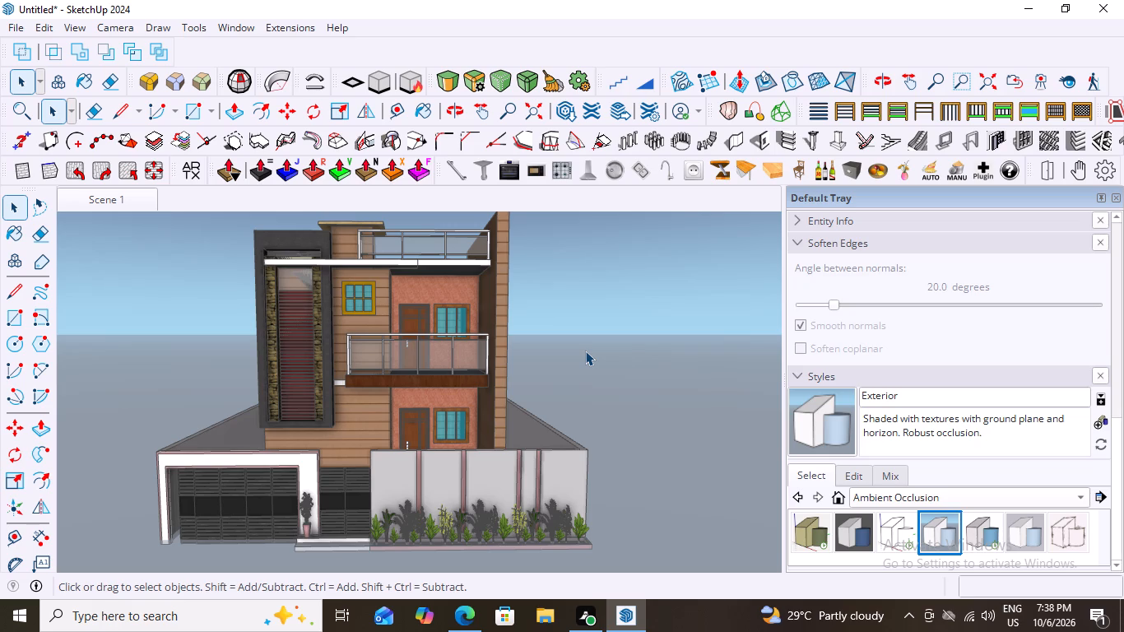
scroll(585, 351, down, 1)
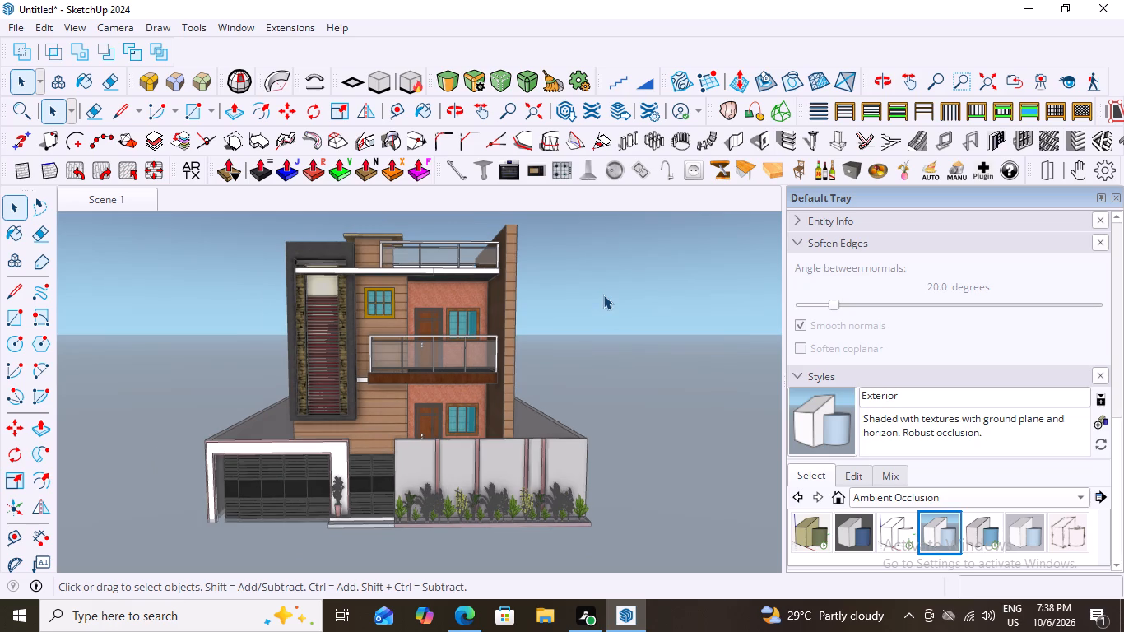
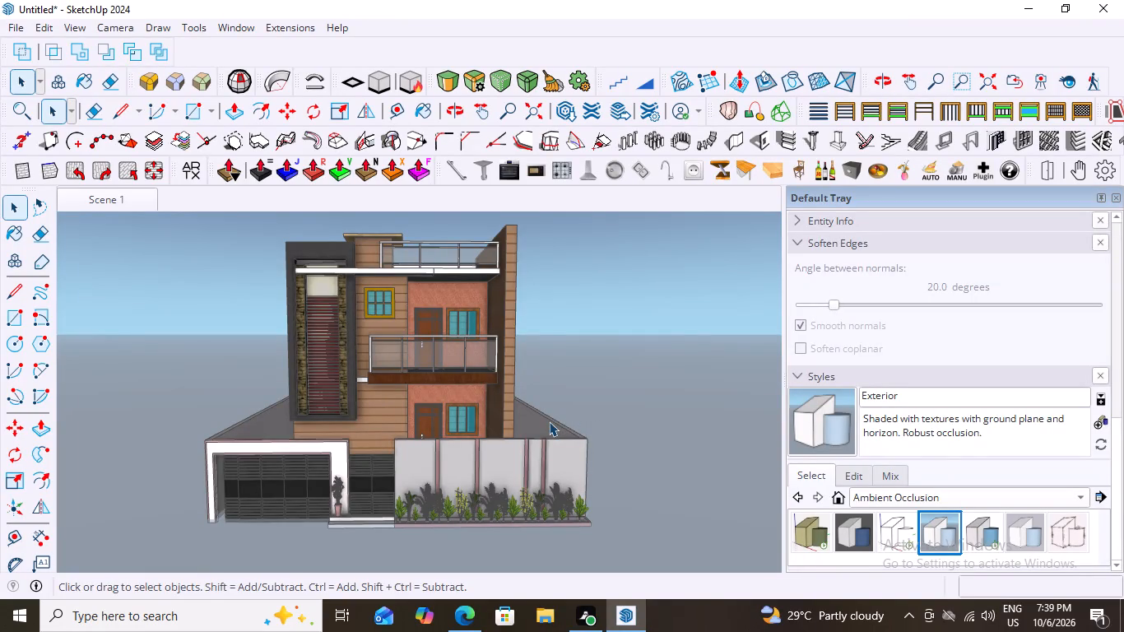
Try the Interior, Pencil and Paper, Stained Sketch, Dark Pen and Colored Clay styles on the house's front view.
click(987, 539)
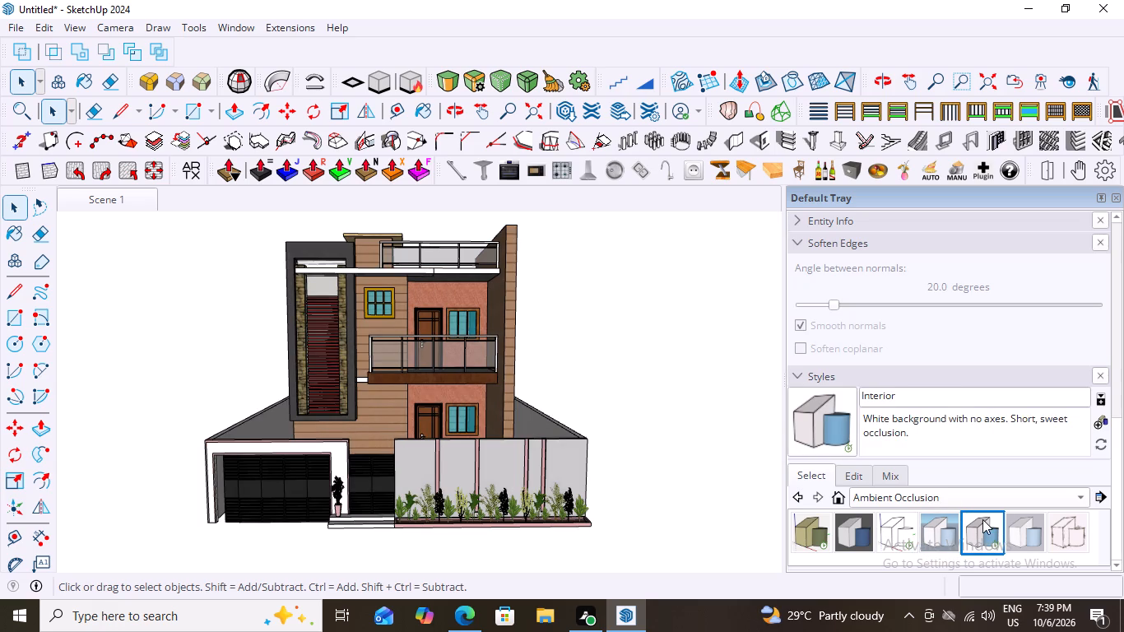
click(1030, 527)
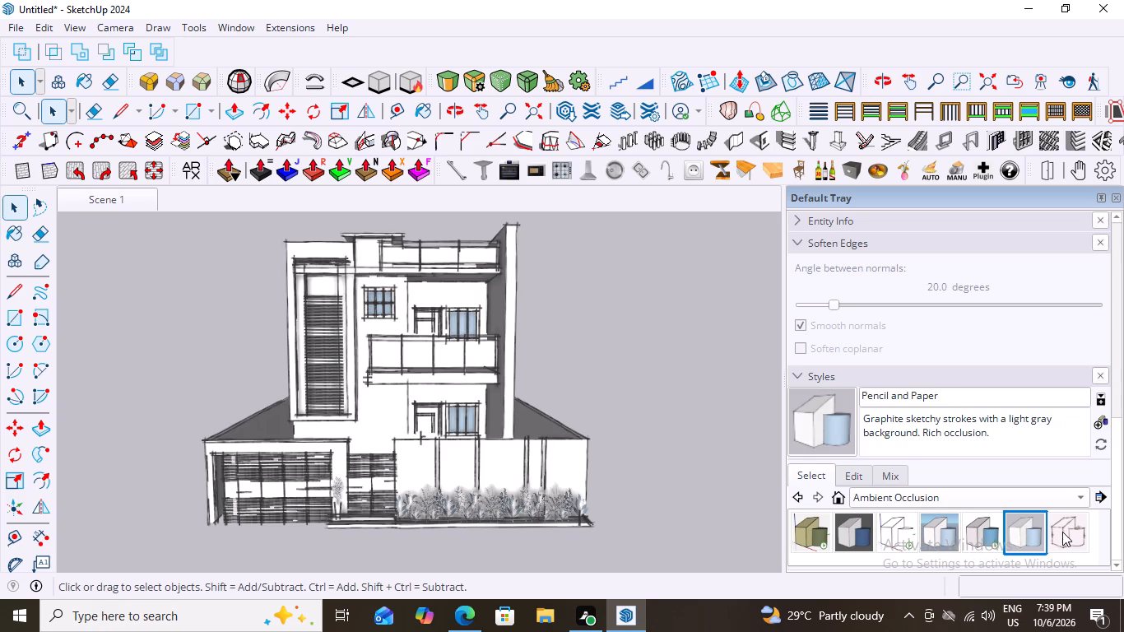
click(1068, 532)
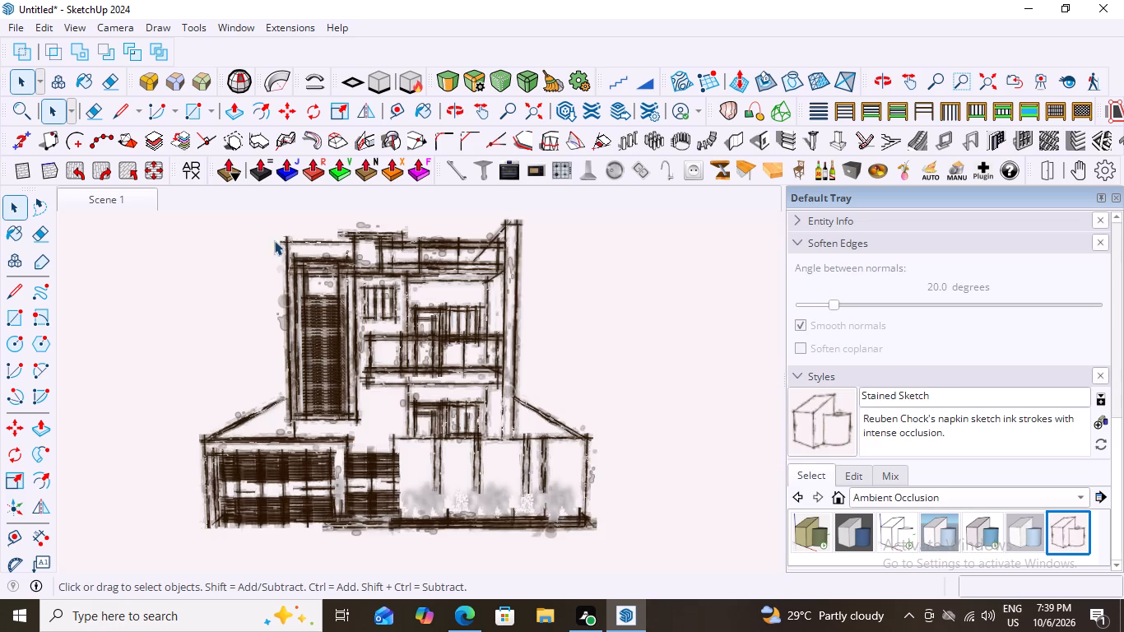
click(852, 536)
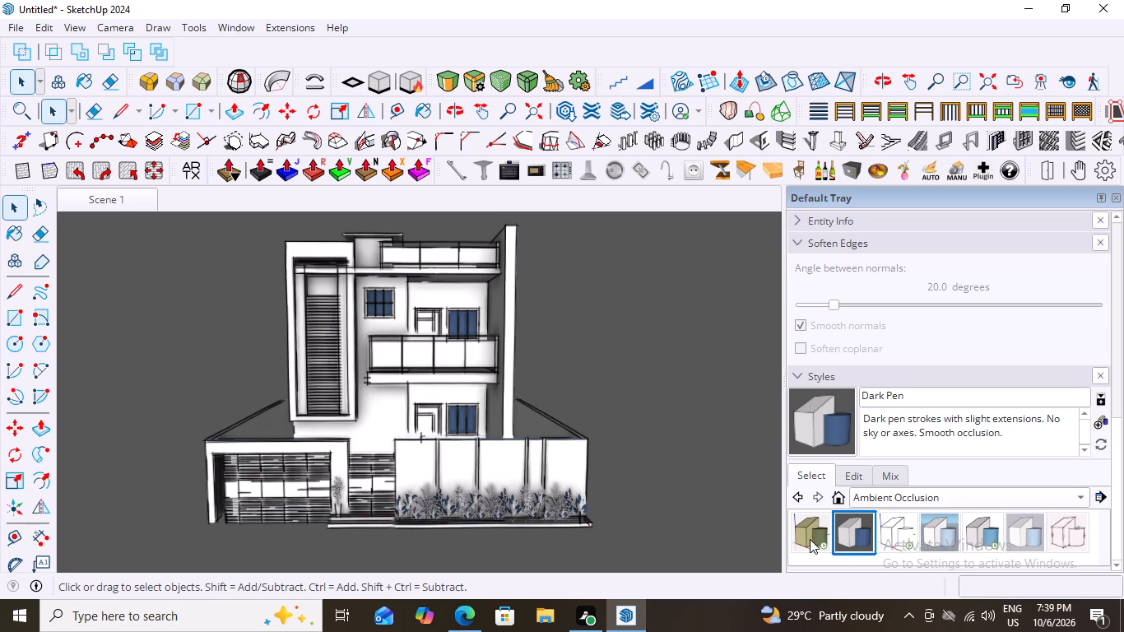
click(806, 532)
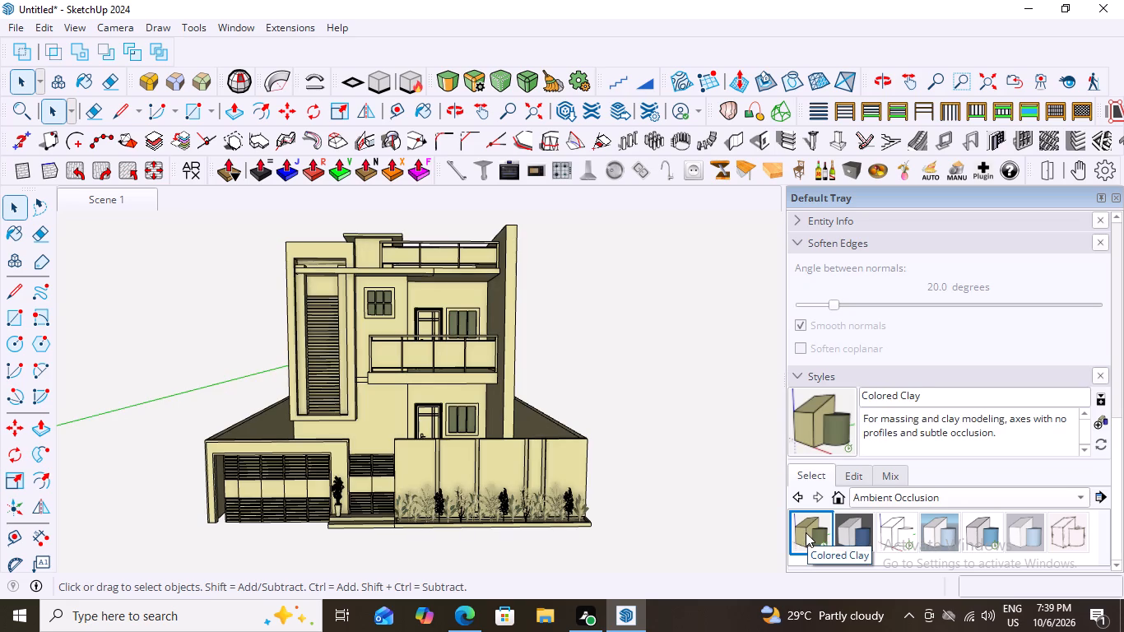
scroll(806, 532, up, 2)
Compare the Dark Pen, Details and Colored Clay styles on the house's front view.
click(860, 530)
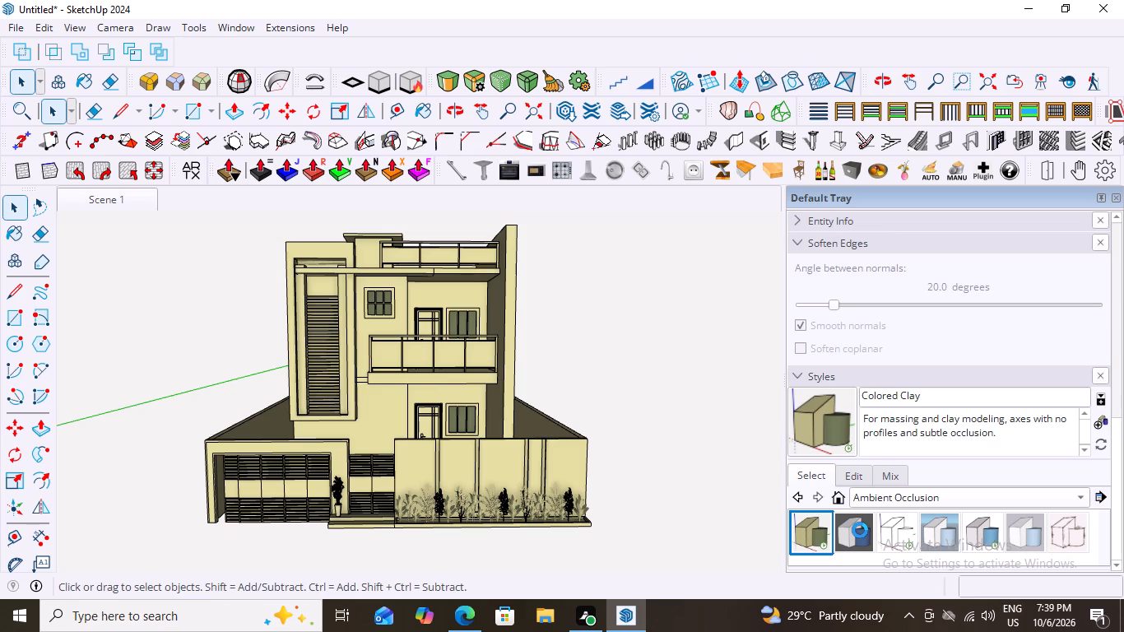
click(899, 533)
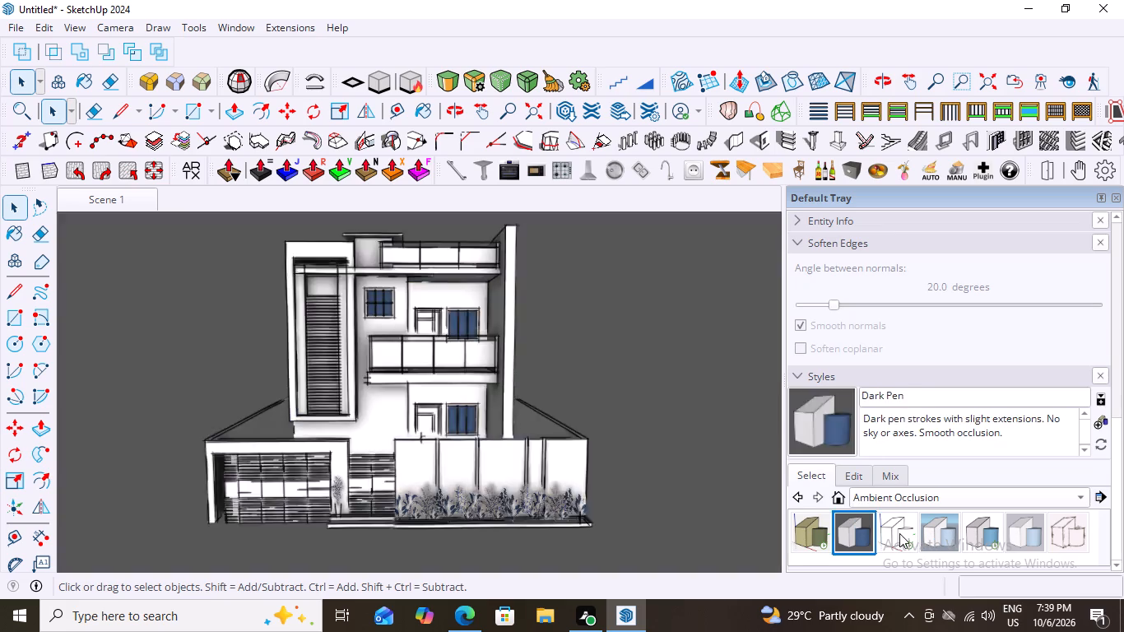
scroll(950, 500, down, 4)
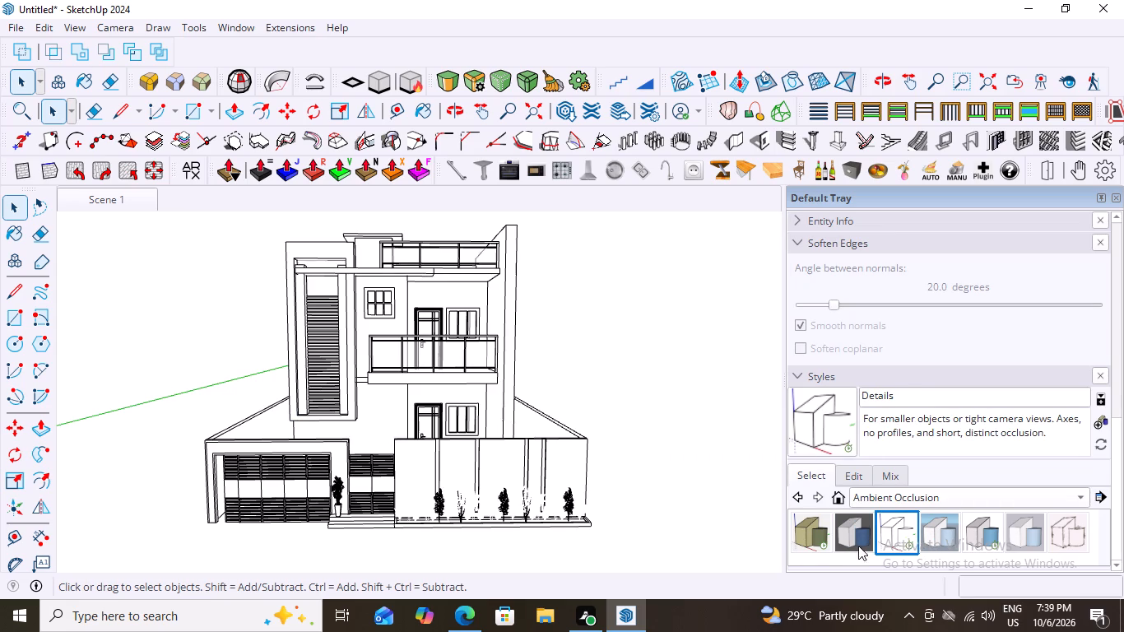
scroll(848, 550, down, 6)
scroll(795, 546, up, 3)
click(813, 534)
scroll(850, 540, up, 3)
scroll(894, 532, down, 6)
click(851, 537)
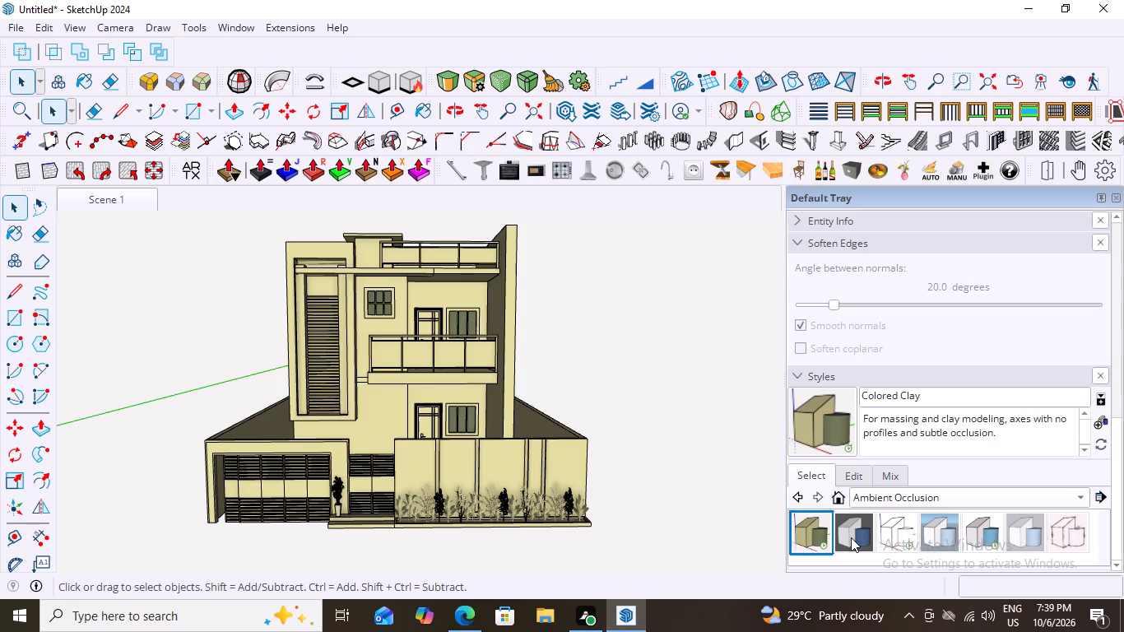
Look through the Dark Pen style's edge, face and background settings, and return to the Ambient Occlusion collection.
click(796, 494)
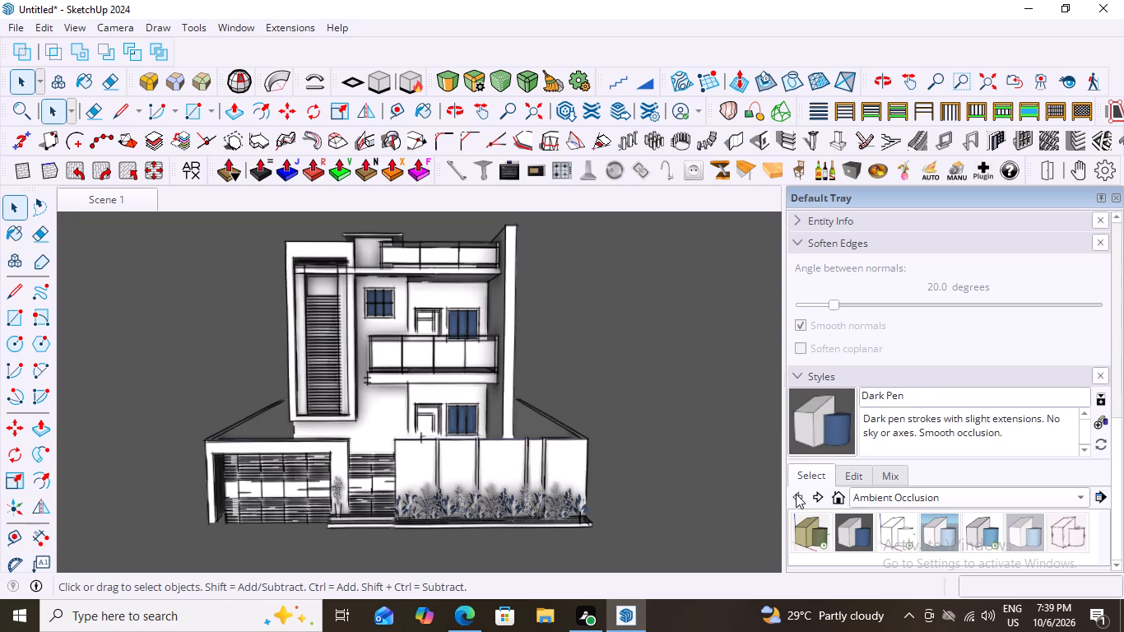
triple_click(796, 494)
triple_click(796, 494)
click(796, 494)
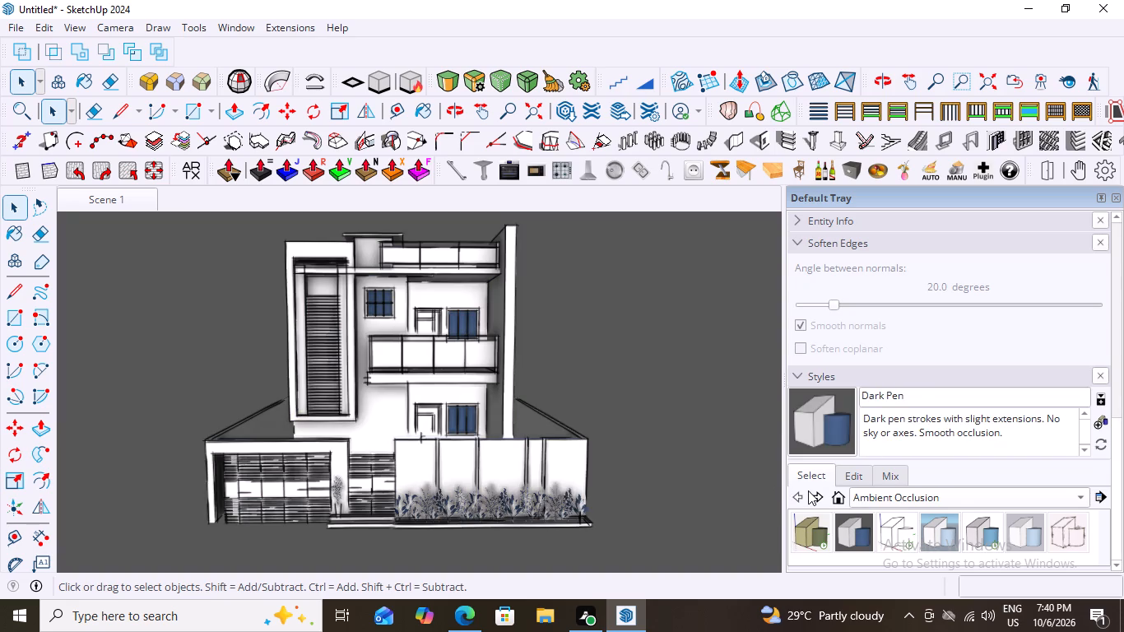
triple_click(800, 490)
click(811, 471)
click(869, 471)
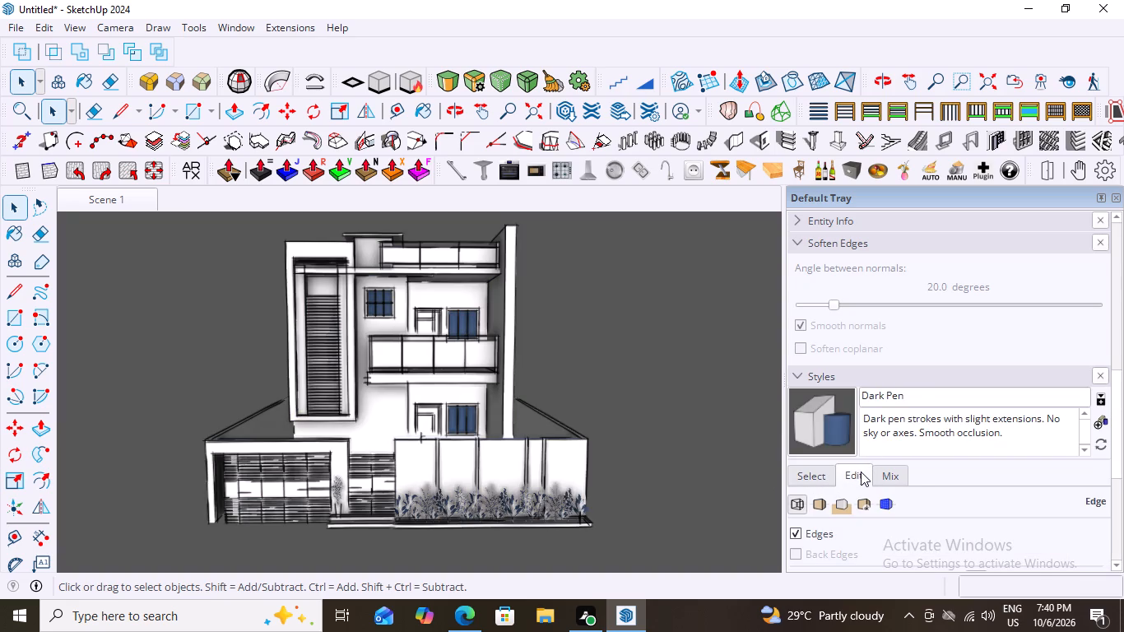
click(858, 472)
scroll(899, 500, down, 3)
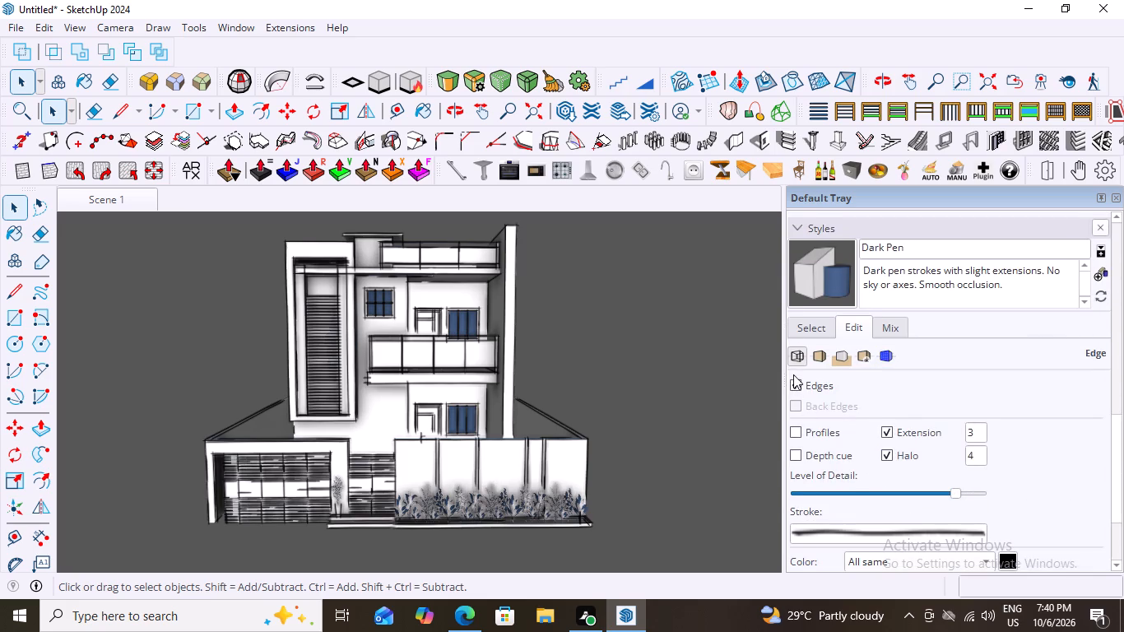
scroll(793, 374, up, 1)
click(799, 402)
click(821, 404)
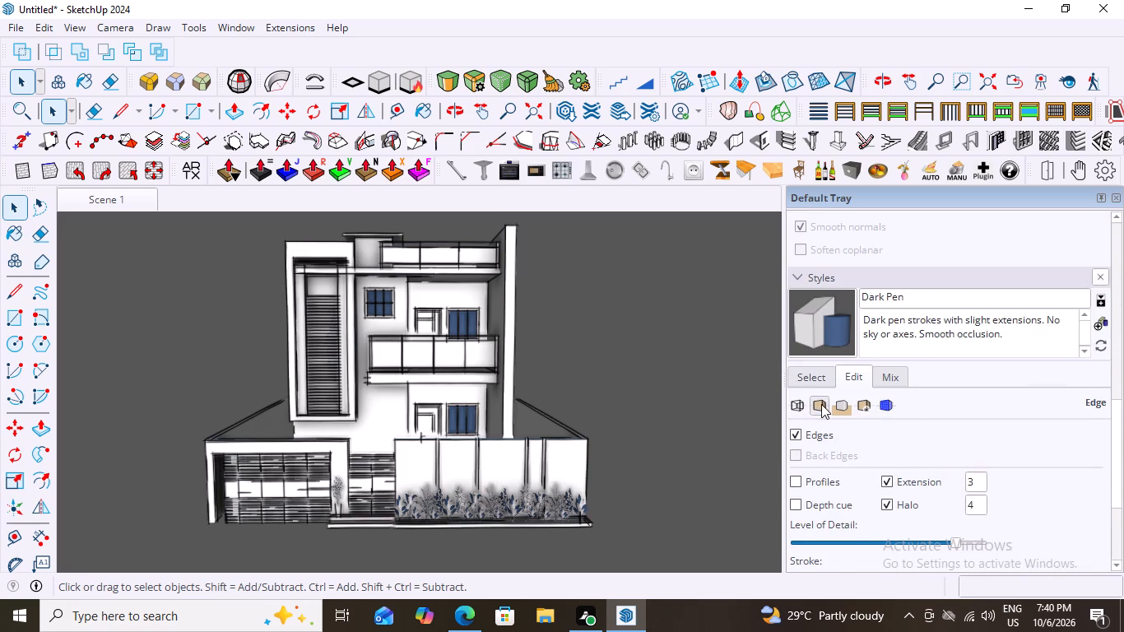
click(836, 404)
click(801, 370)
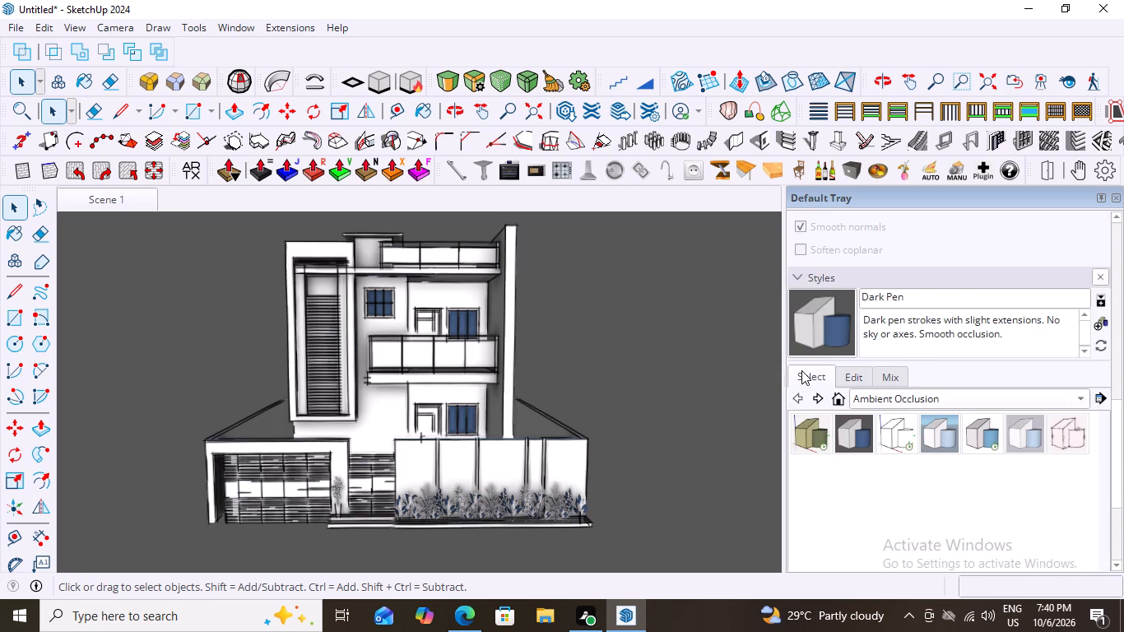
click(801, 370)
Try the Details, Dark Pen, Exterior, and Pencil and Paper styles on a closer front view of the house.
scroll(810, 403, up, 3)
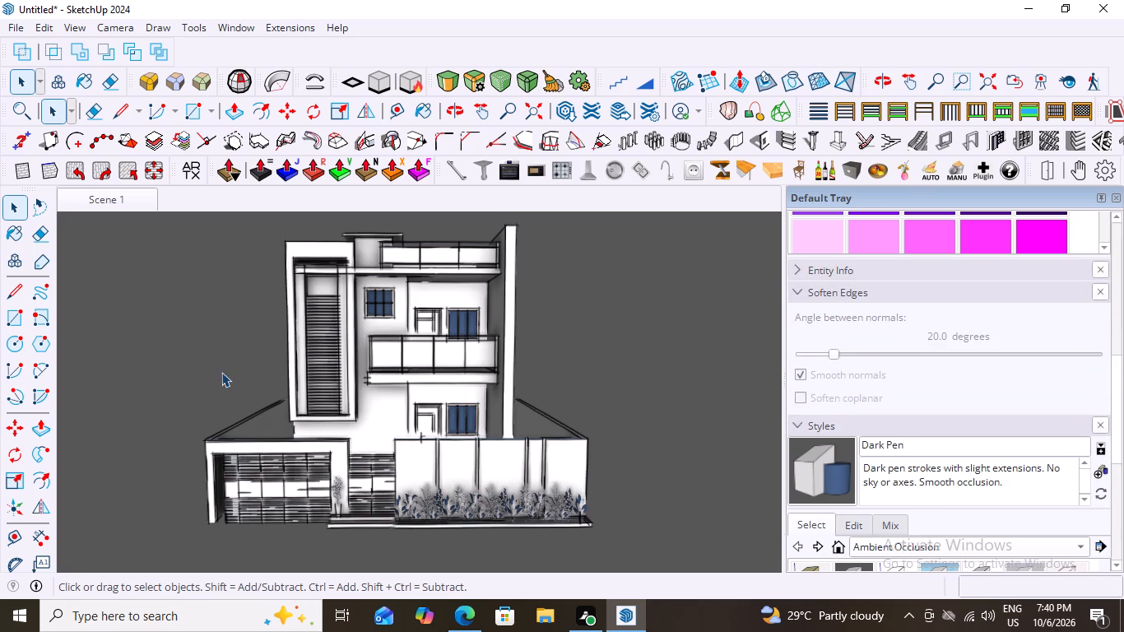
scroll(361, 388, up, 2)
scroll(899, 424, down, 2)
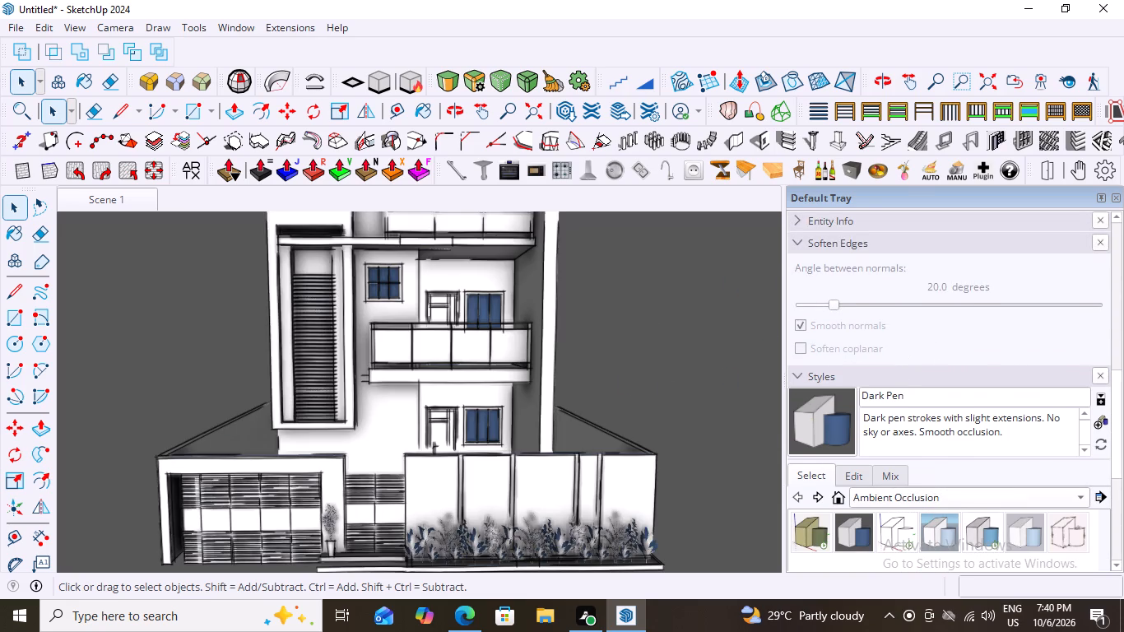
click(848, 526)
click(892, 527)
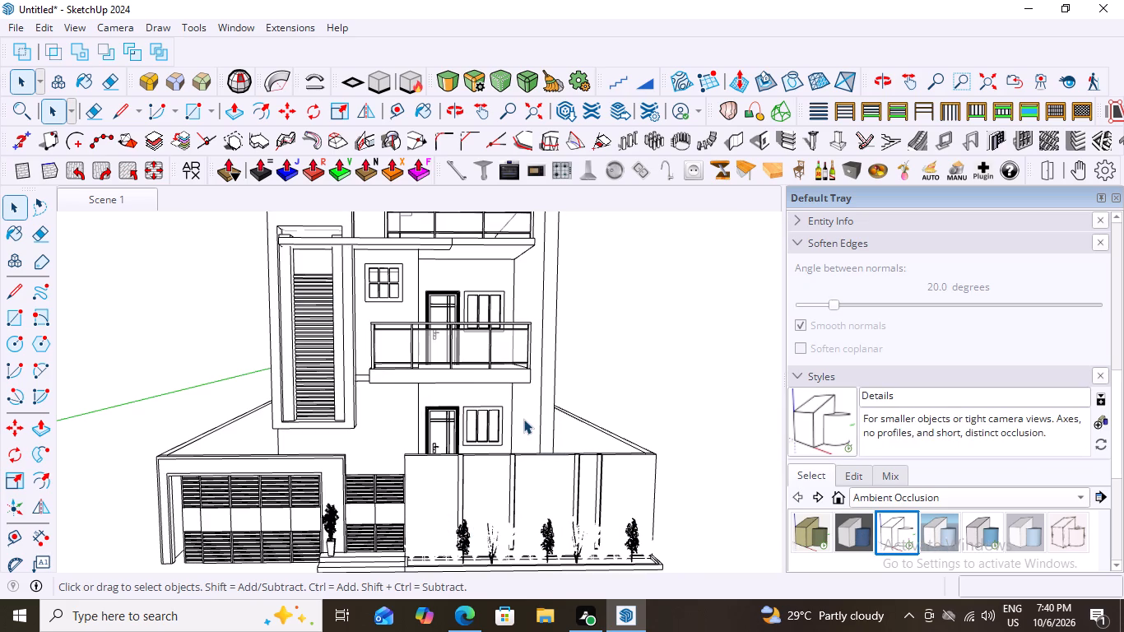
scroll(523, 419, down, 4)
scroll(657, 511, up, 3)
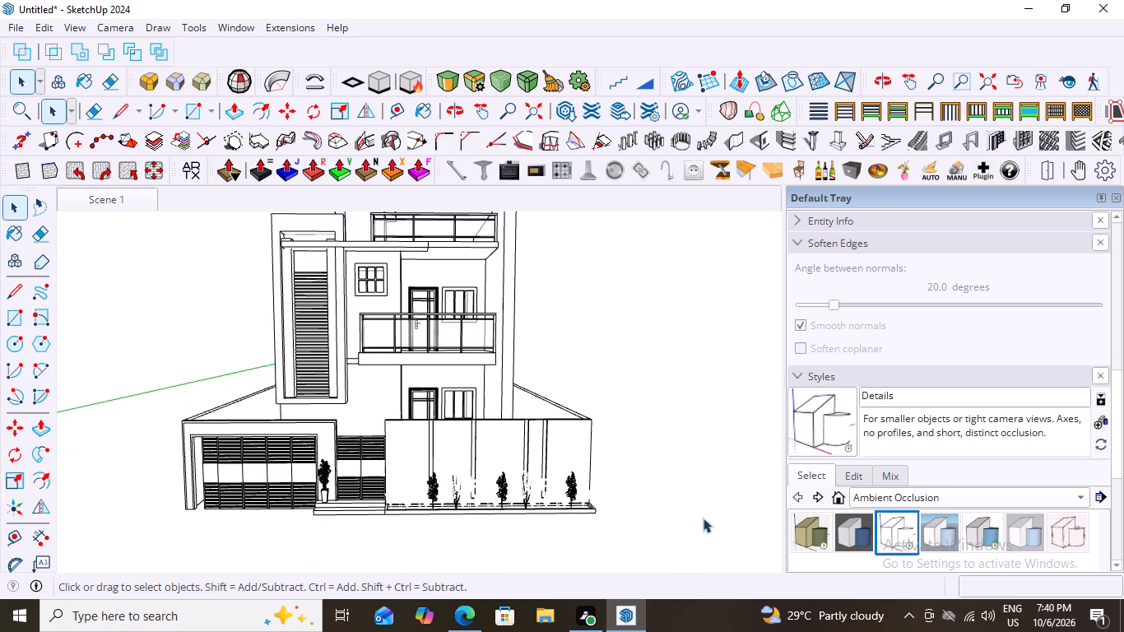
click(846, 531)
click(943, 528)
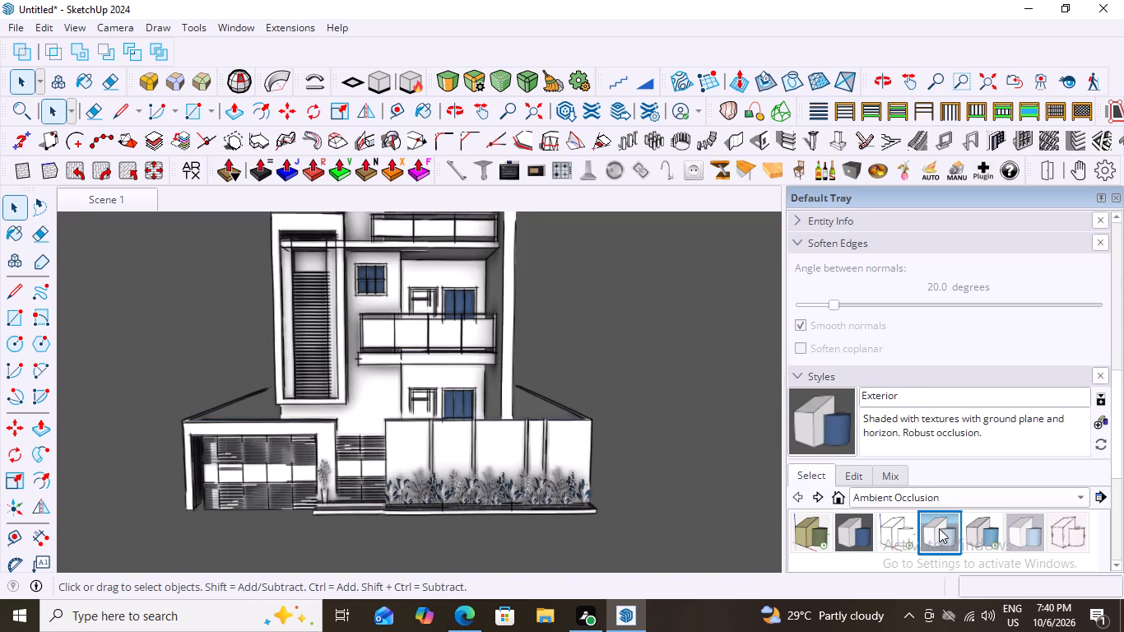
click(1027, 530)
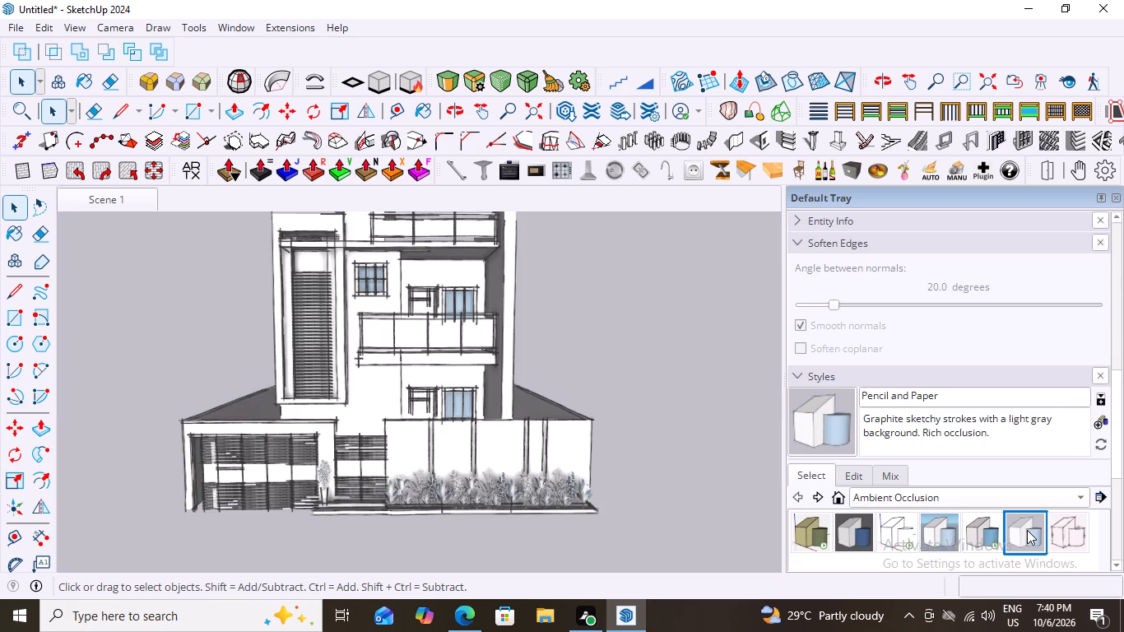
Apply the Interior style from the Ambient Occlusion collection to the model and inspect the first-floor balcony, door and window.
click(984, 540)
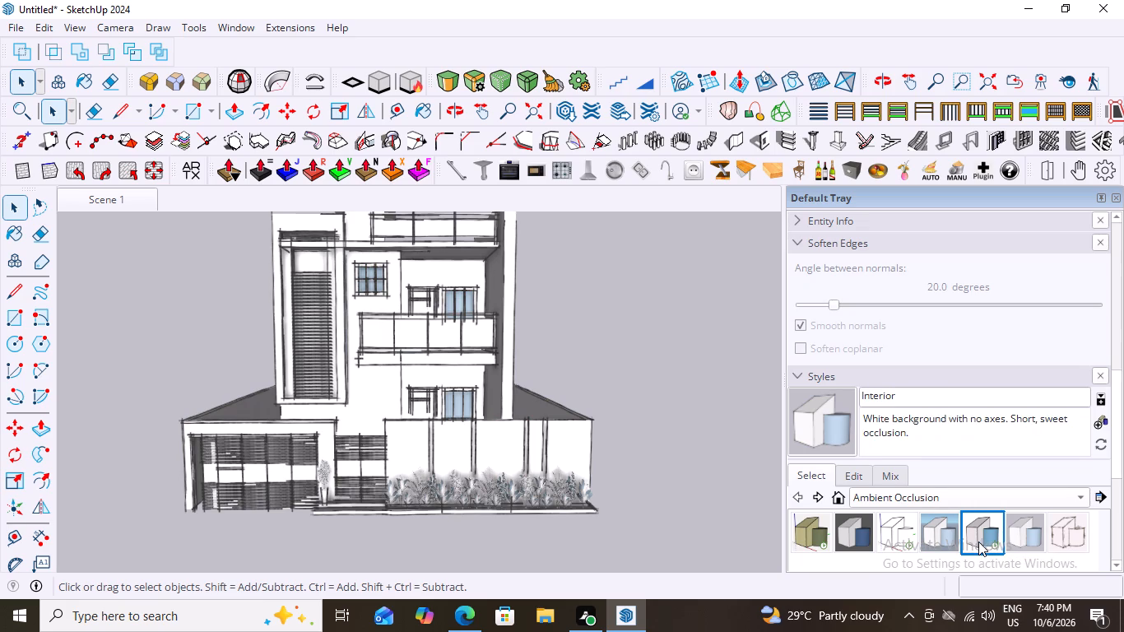
scroll(978, 541, up, 1)
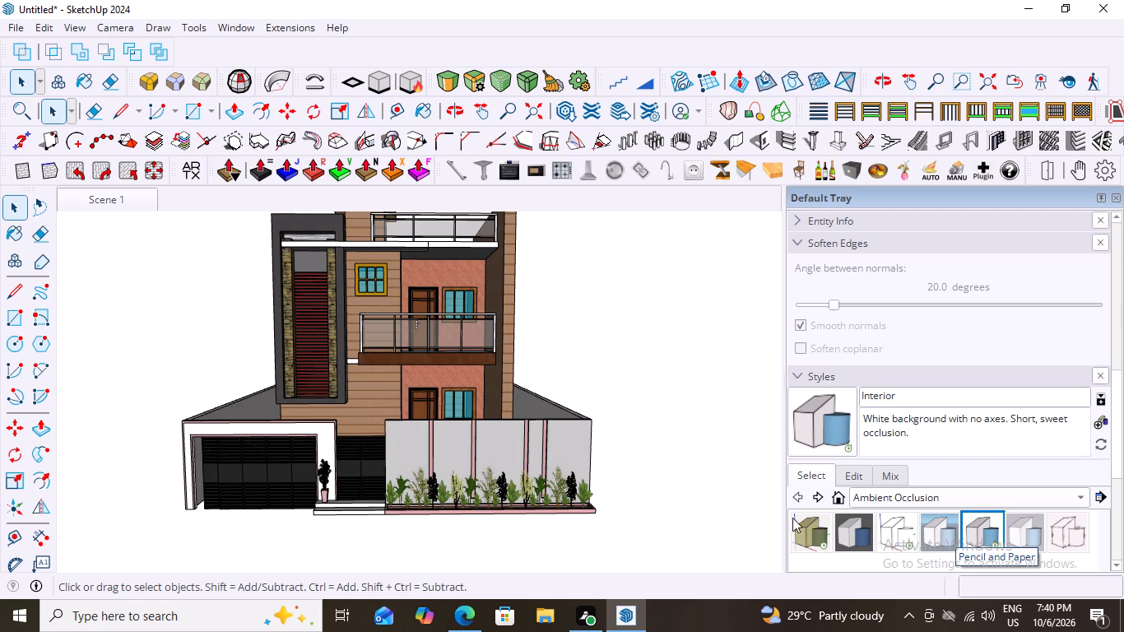
scroll(626, 463, down, 1)
scroll(404, 280, up, 3)
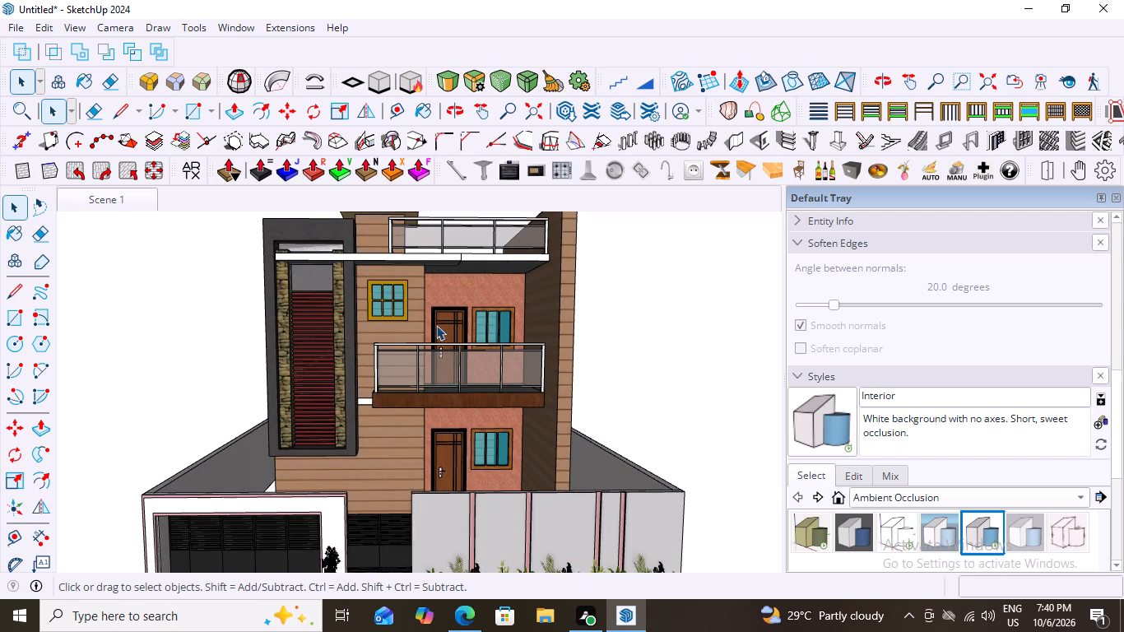
scroll(467, 304, down, 2)
scroll(469, 371, up, 2)
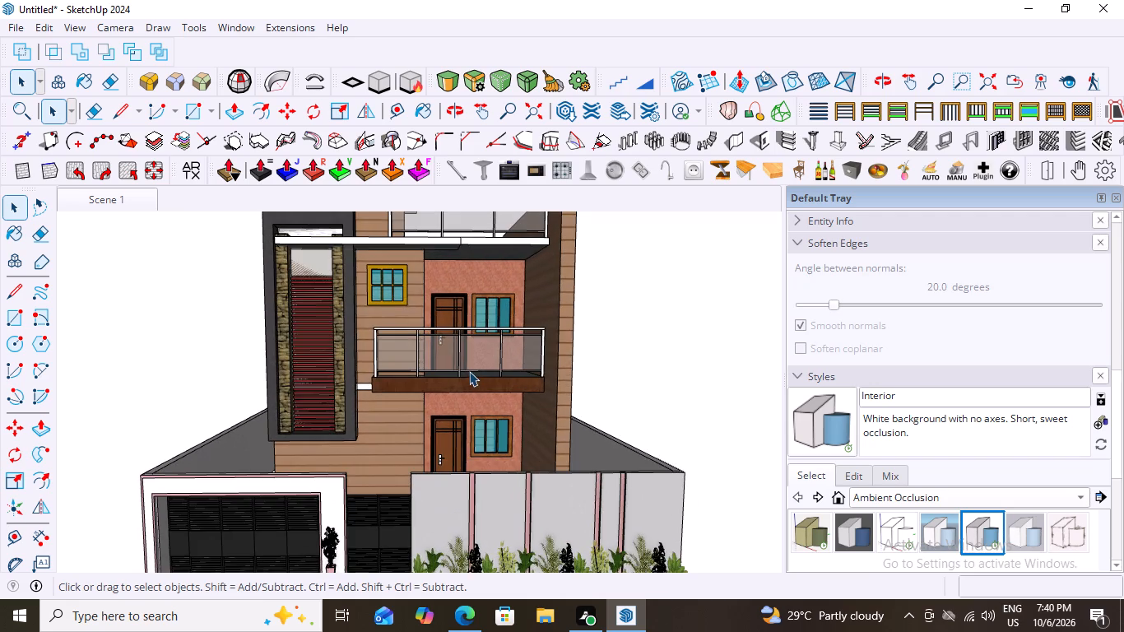
scroll(448, 322, up, 5)
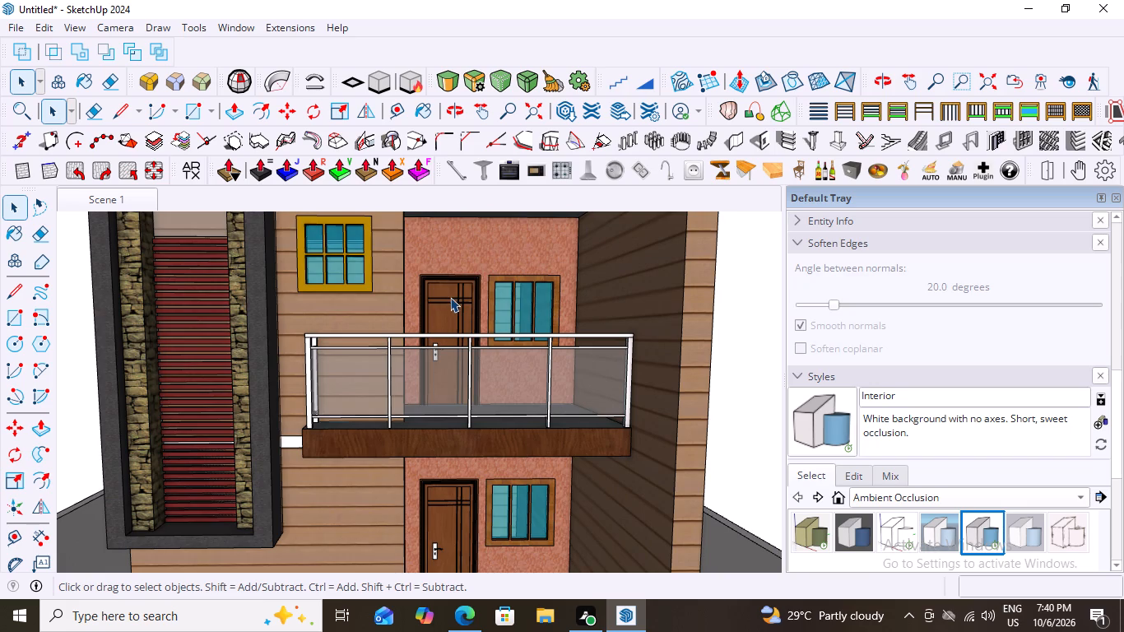
scroll(456, 297, up, 3)
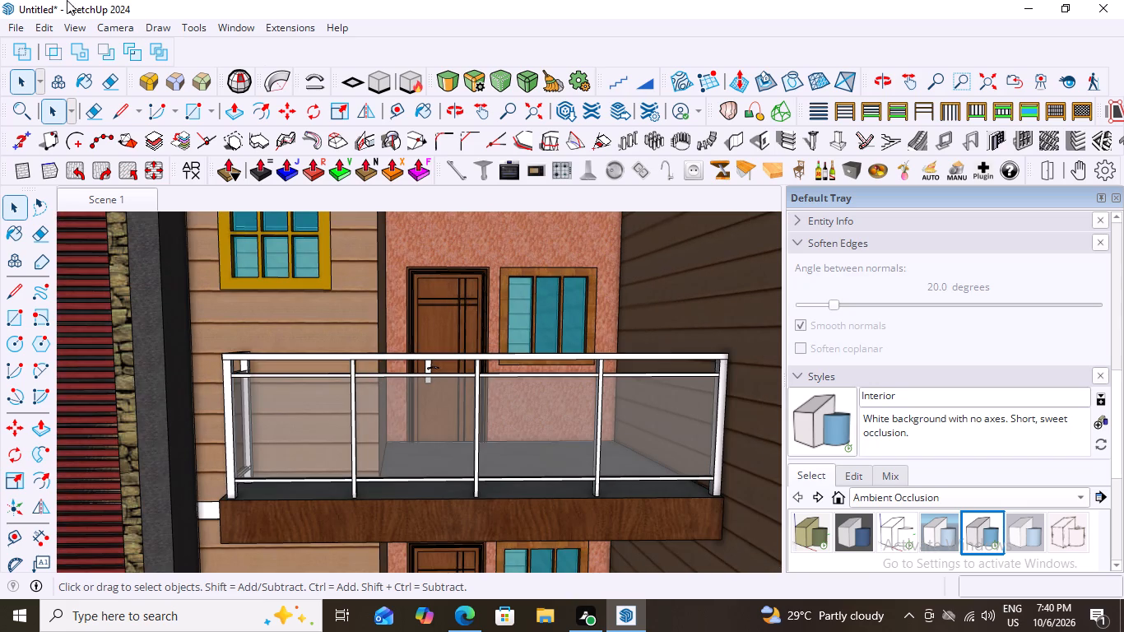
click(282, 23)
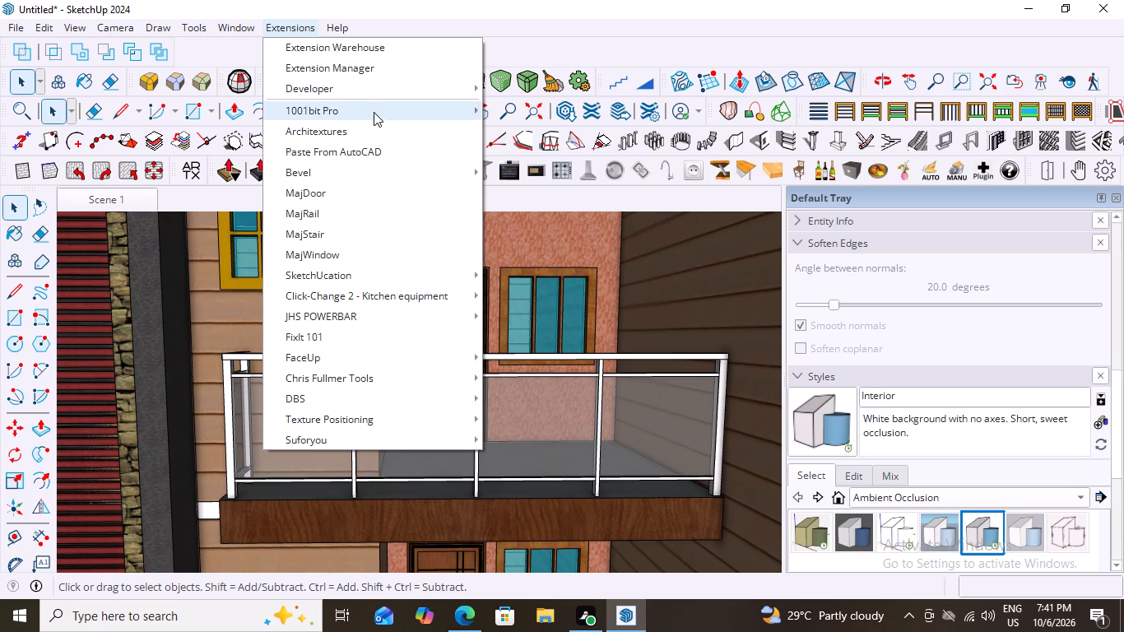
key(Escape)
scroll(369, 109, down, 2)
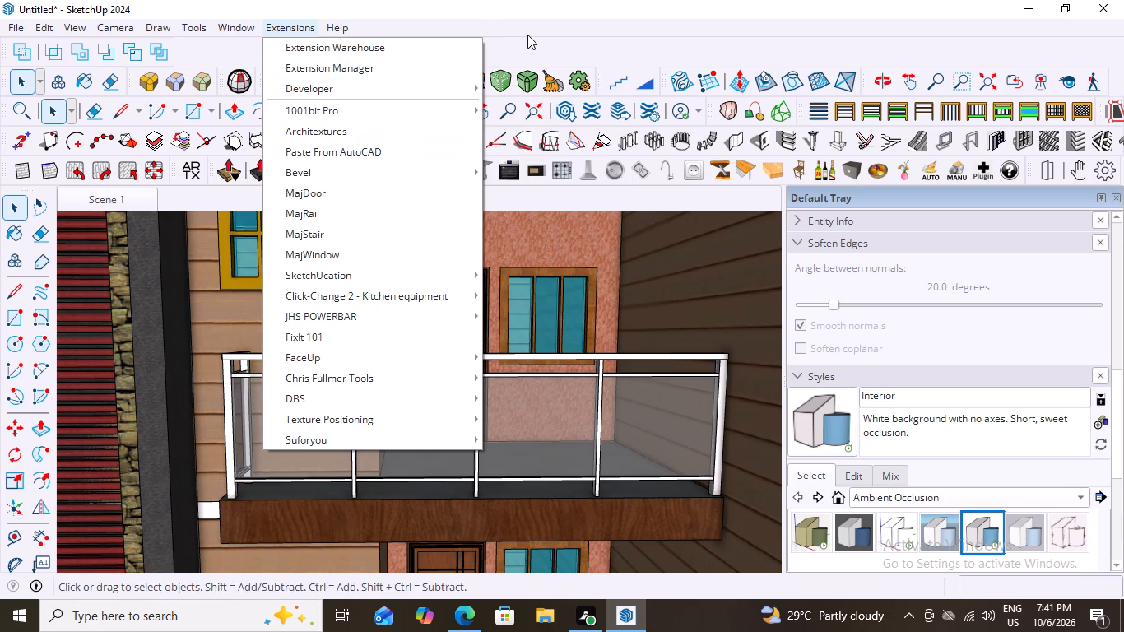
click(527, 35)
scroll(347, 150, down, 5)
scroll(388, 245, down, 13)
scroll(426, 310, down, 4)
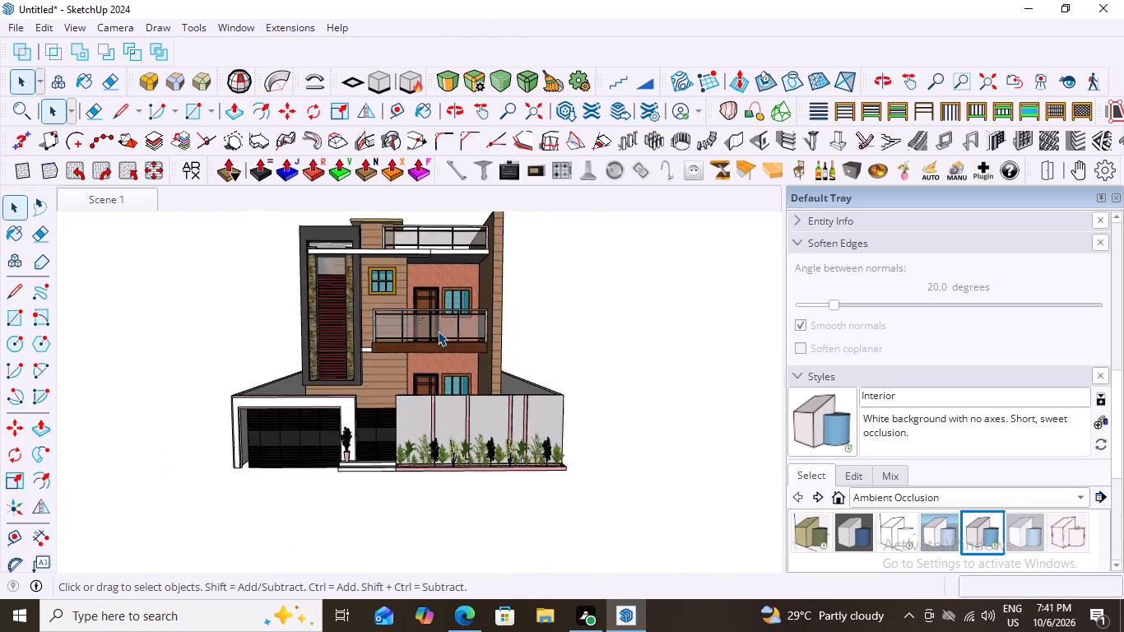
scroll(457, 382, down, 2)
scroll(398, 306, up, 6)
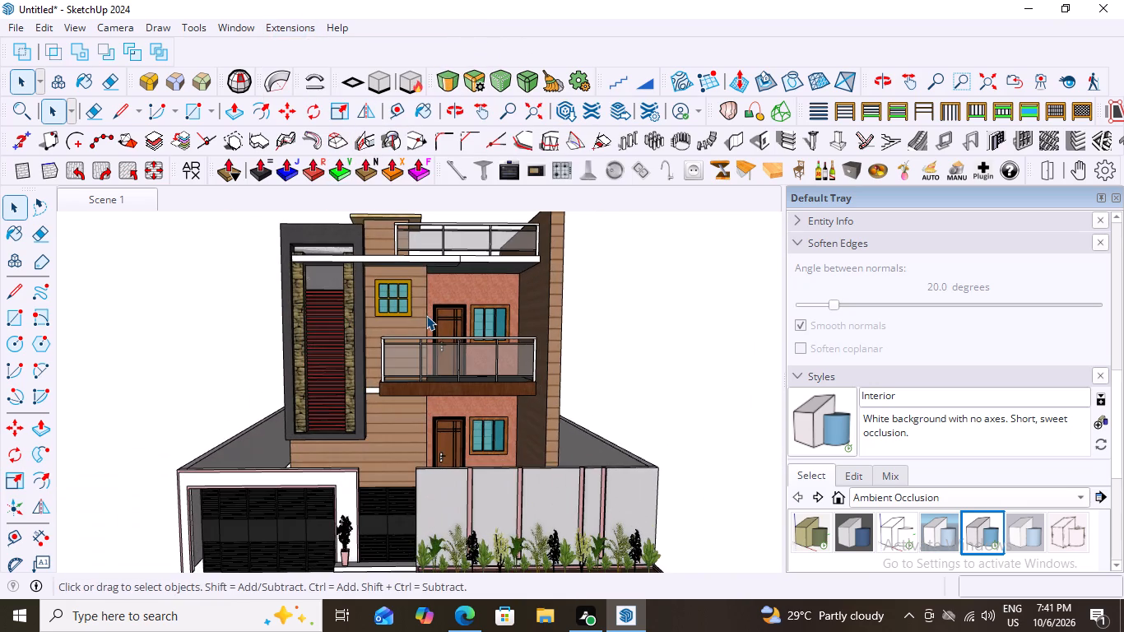
Examine the whole front elevation of the house in the Interior style from closer and farther away.
scroll(412, 308, down, 2)
scroll(452, 358, up, 2)
scroll(453, 358, down, 1)
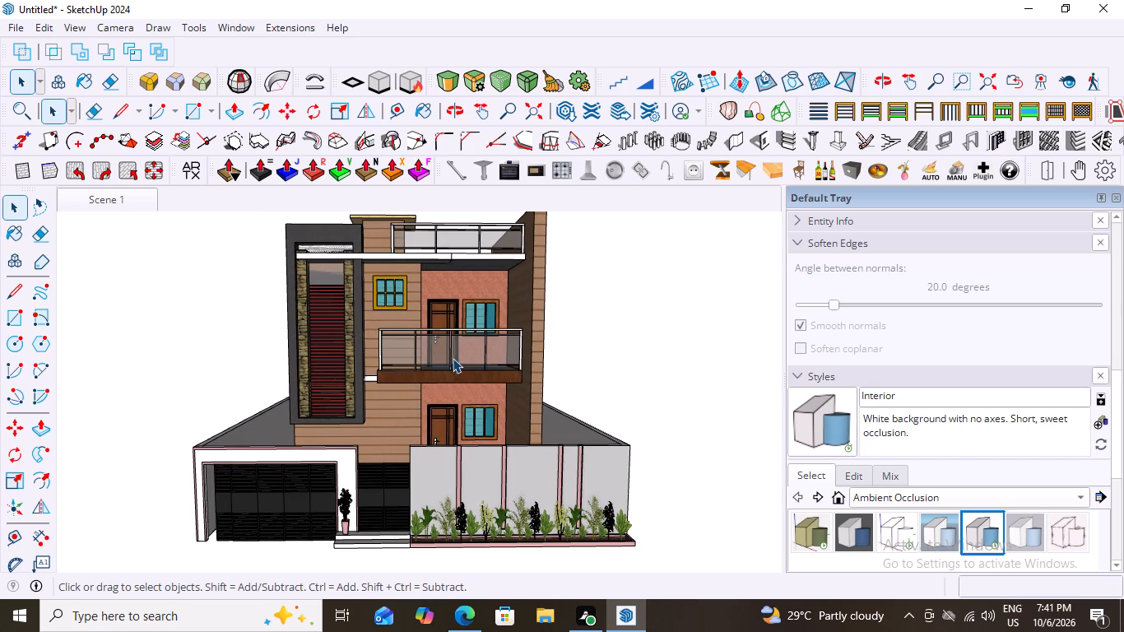
scroll(439, 362, up, 1)
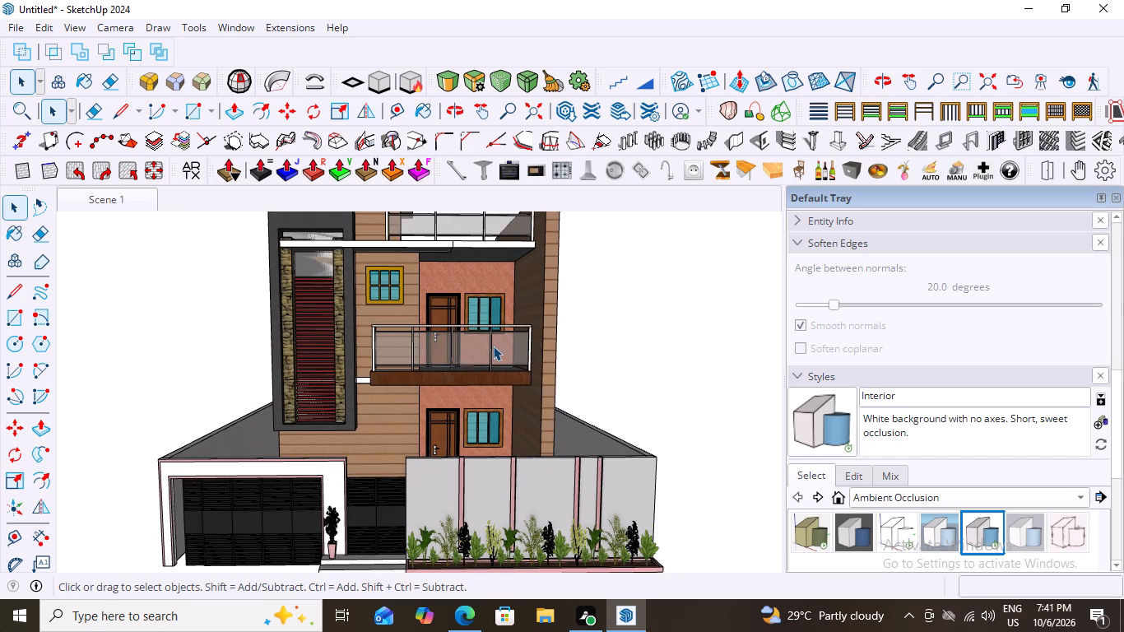
scroll(493, 346, down, 1)
scroll(419, 358, up, 1)
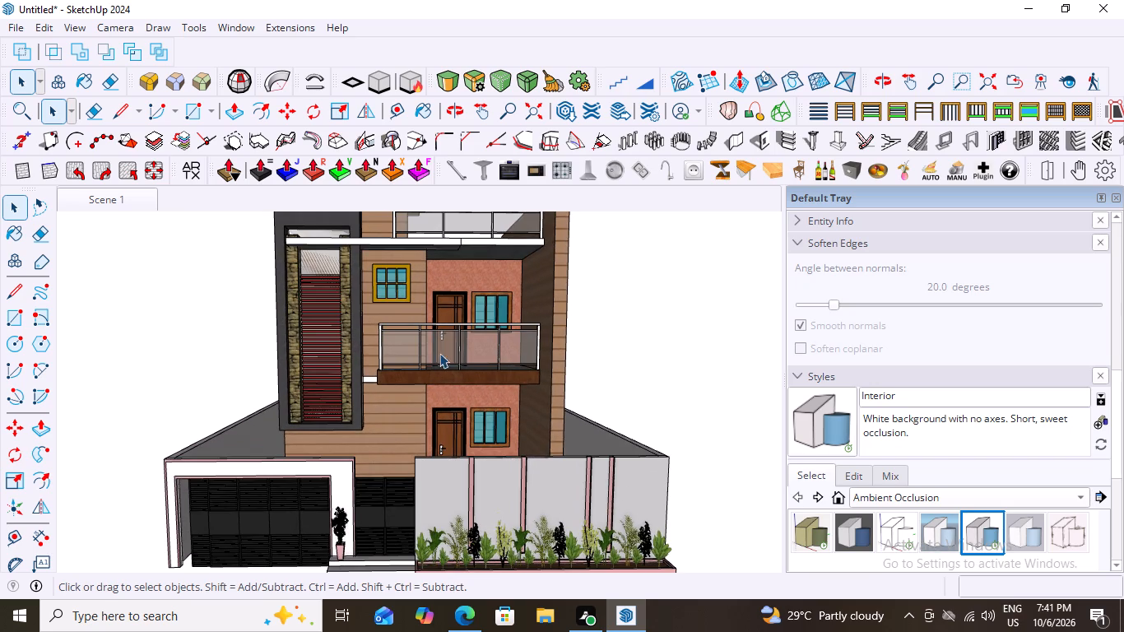
scroll(452, 351, down, 2)
scroll(389, 349, up, 1)
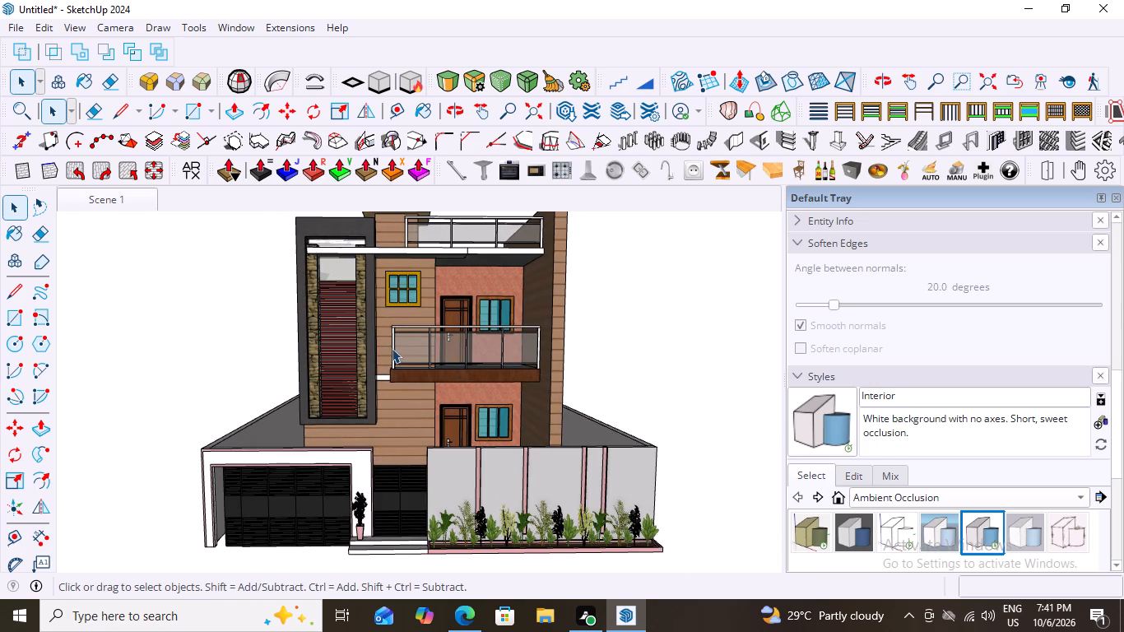
scroll(430, 374, down, 3)
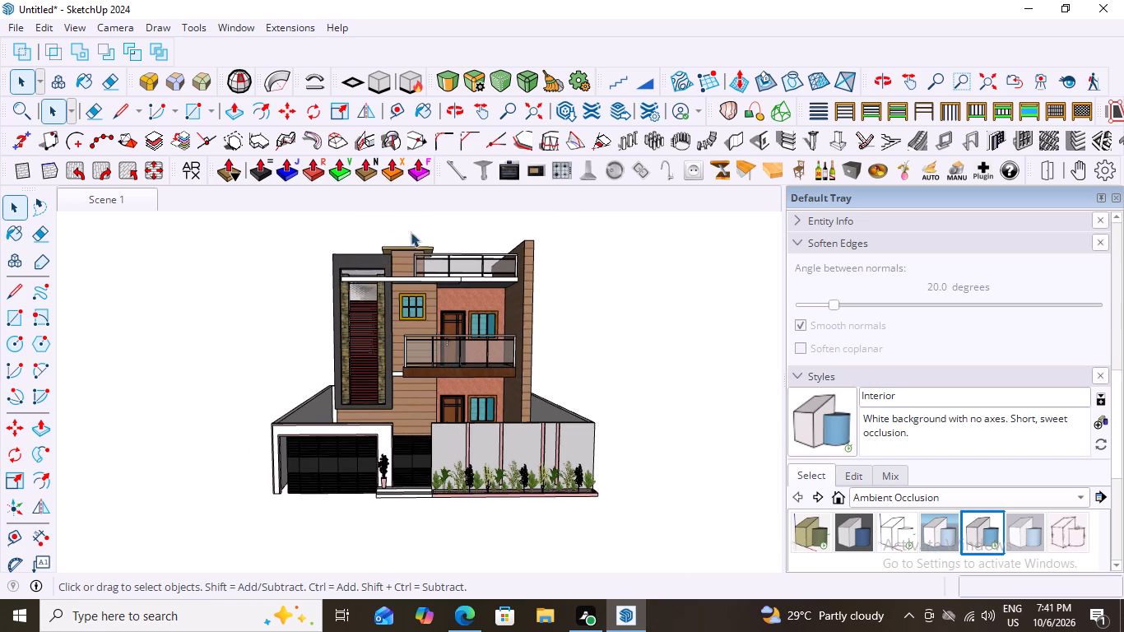
scroll(422, 253, up, 2)
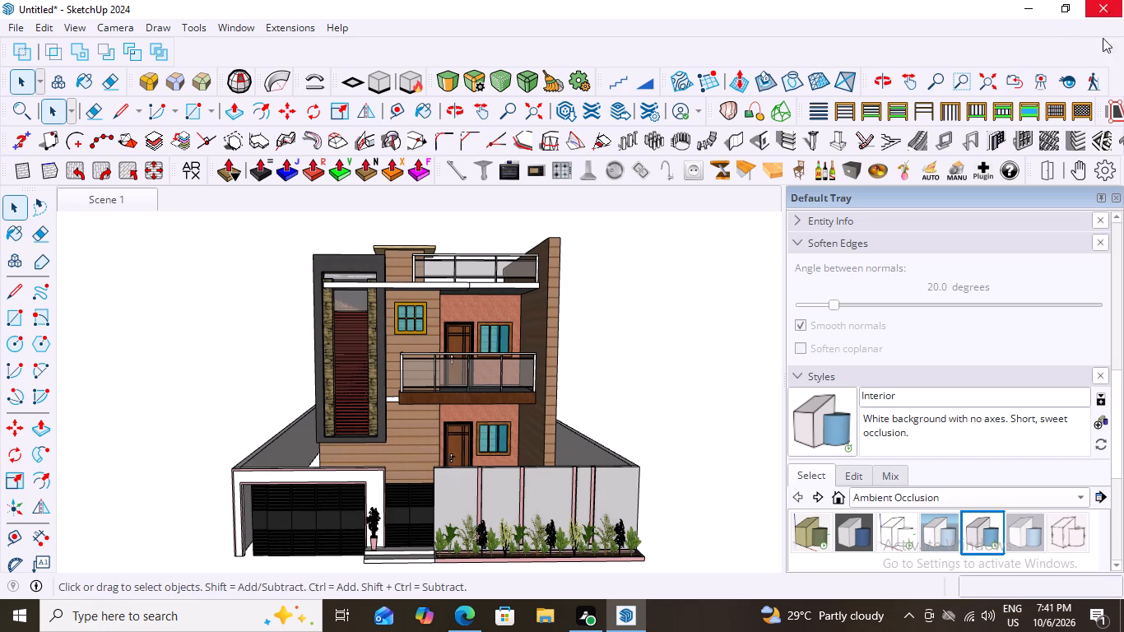
Close the Default Tray and frame the full front of the house in the widened drawing area.
click(1119, 196)
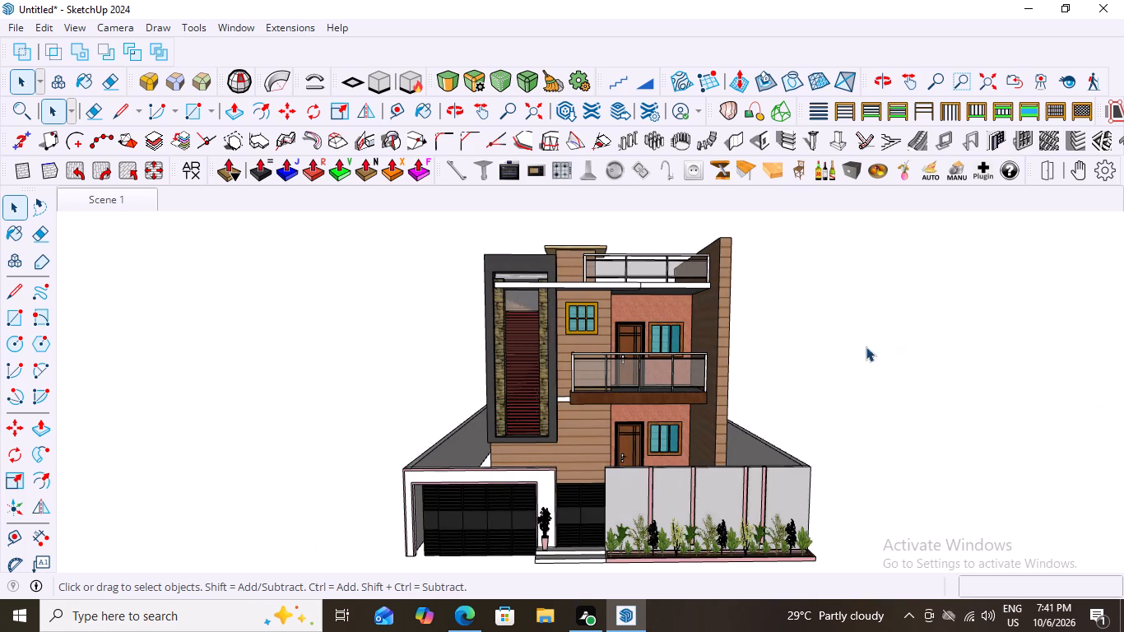
scroll(755, 305, down, 1)
scroll(842, 433, up, 1)
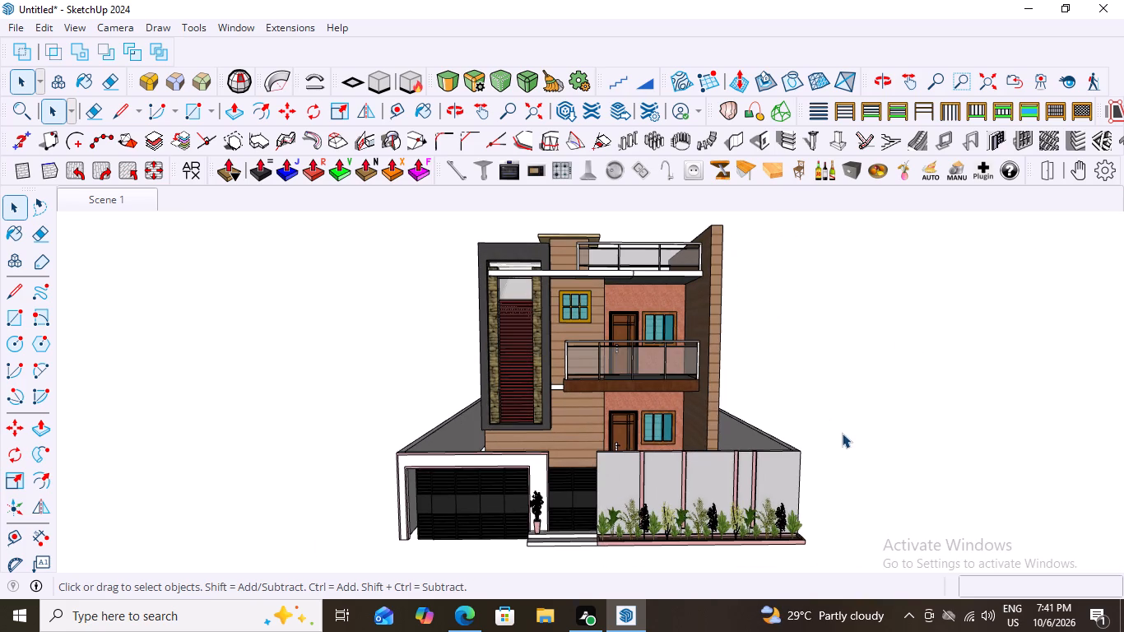
scroll(842, 431, up, 1)
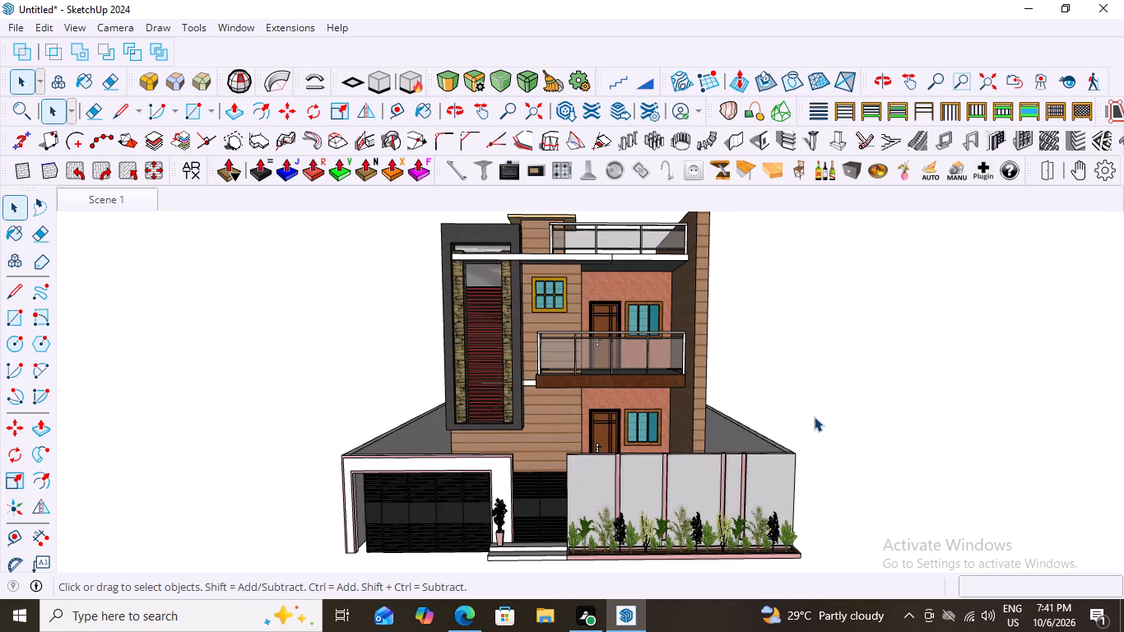
Open a print preview of the current view for Microsoft Print to PDF and examine the house's placement on the page.
key(ctrl+p)
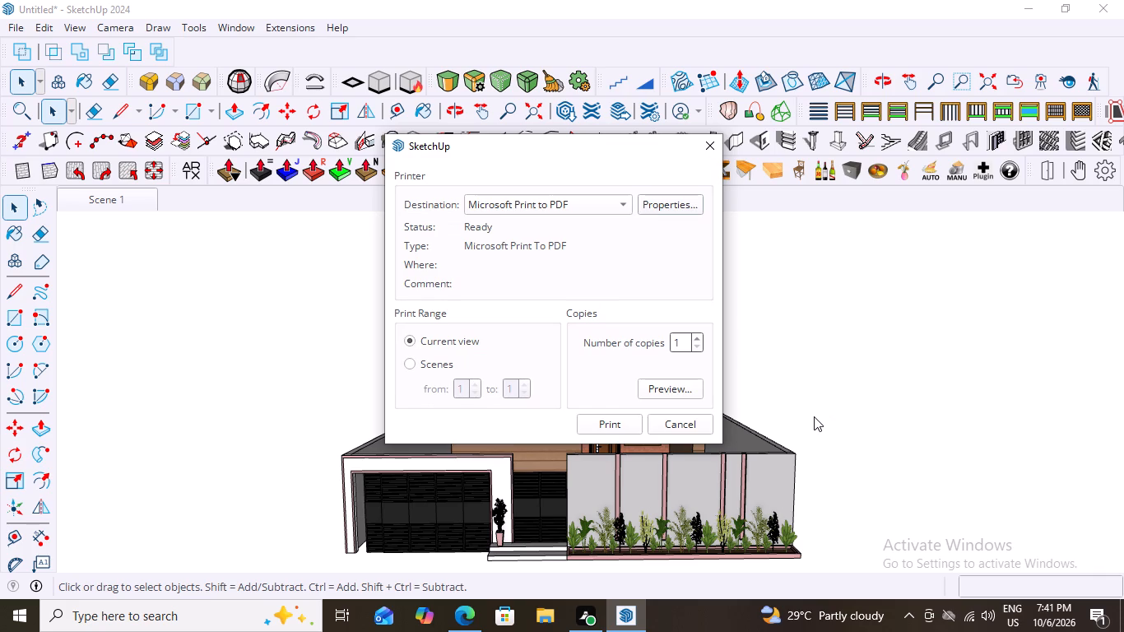
click(687, 390)
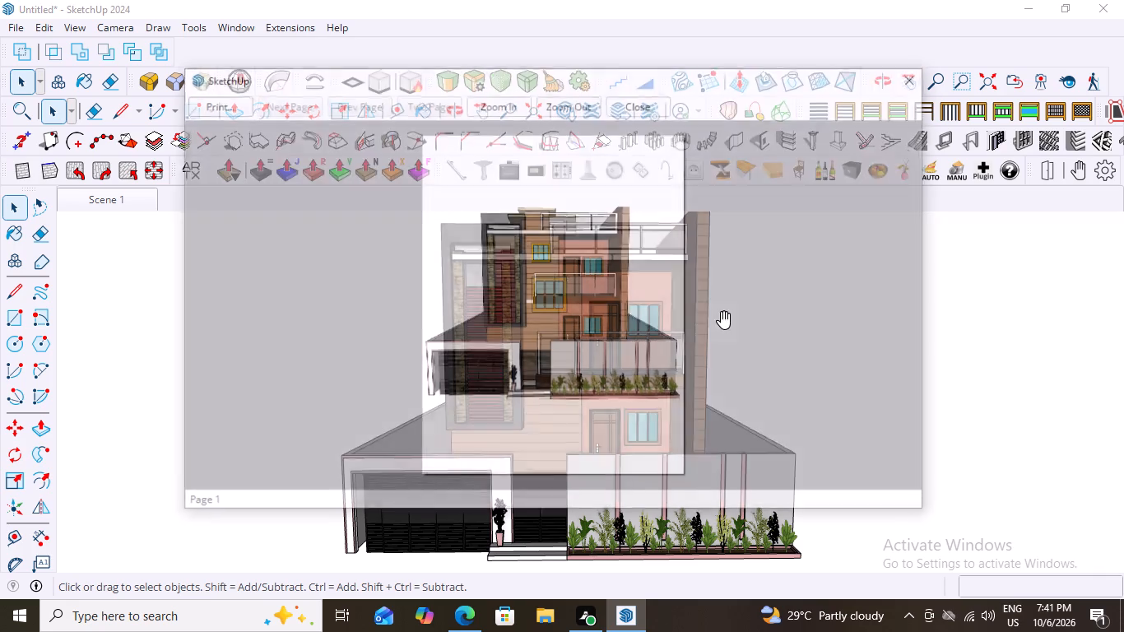
scroll(554, 342, up, 2)
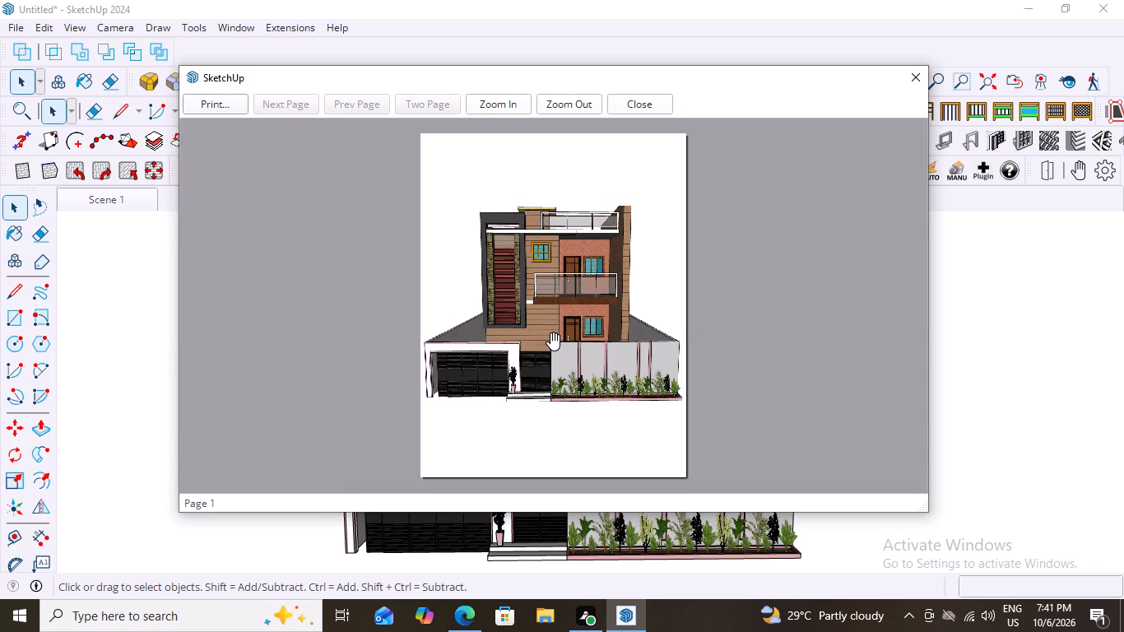
click(500, 107)
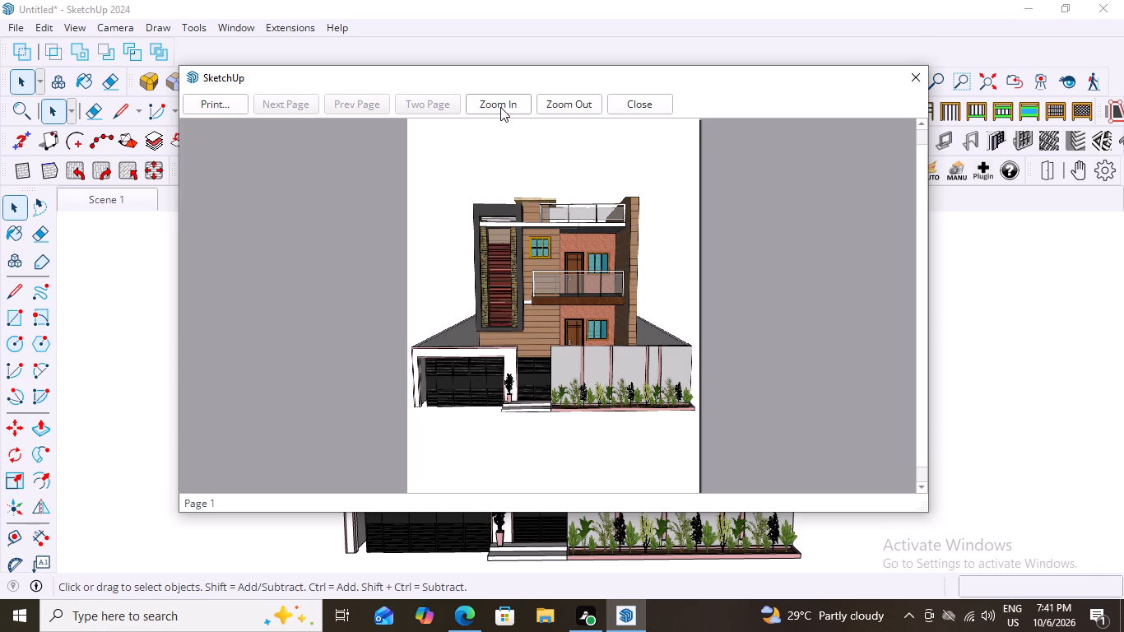
click(500, 107)
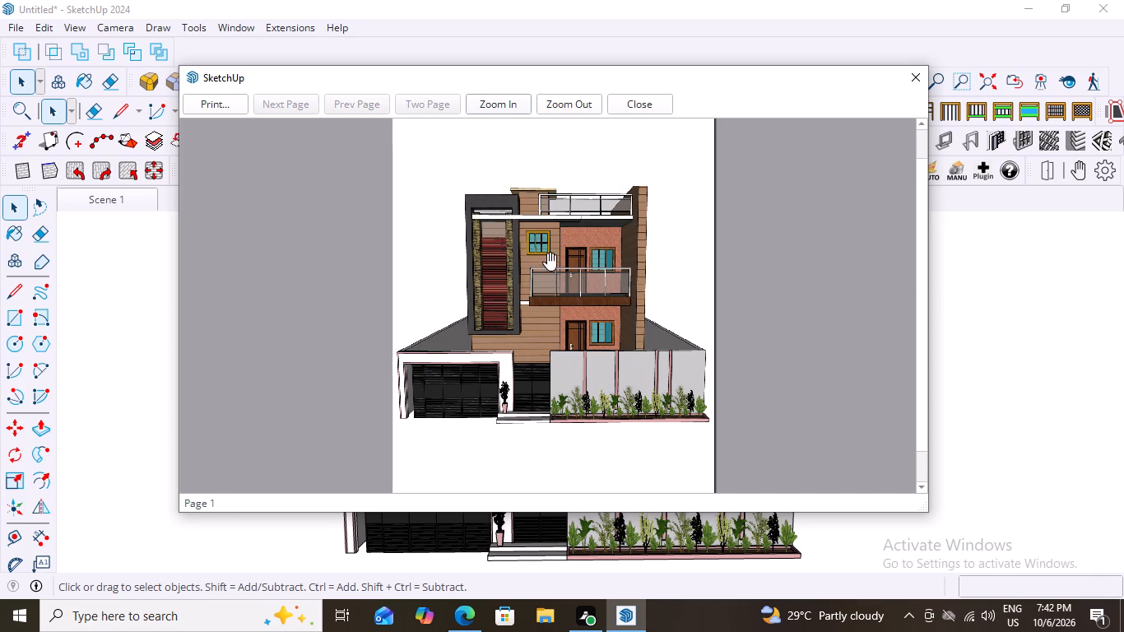
drag(568, 267, 552, 267)
drag(552, 267, 551, 263)
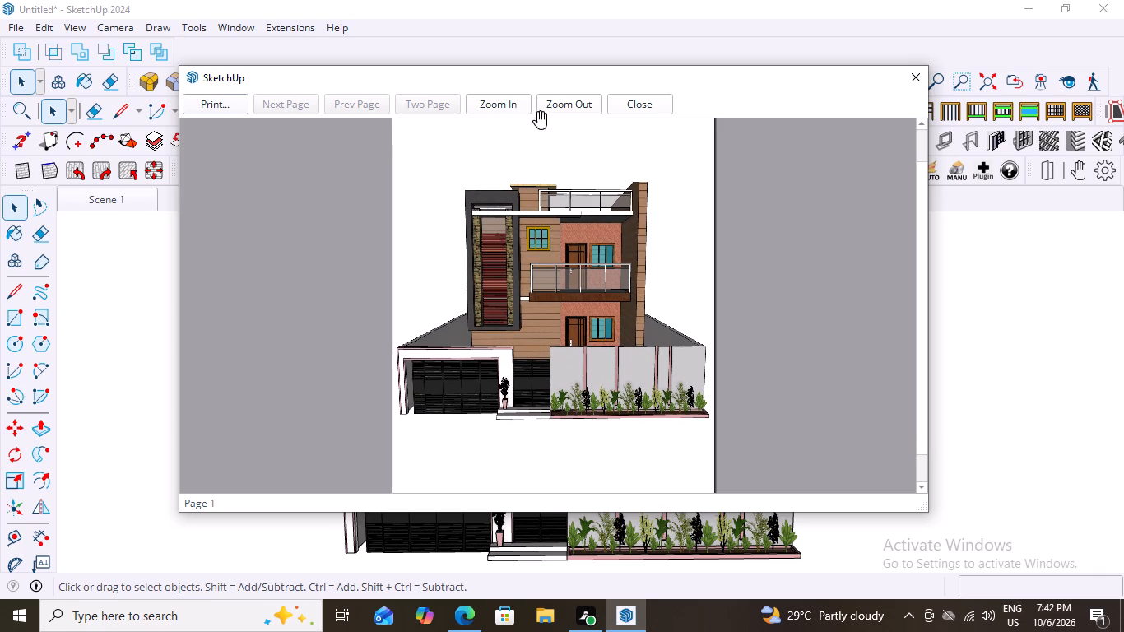
click(569, 102)
click(569, 101)
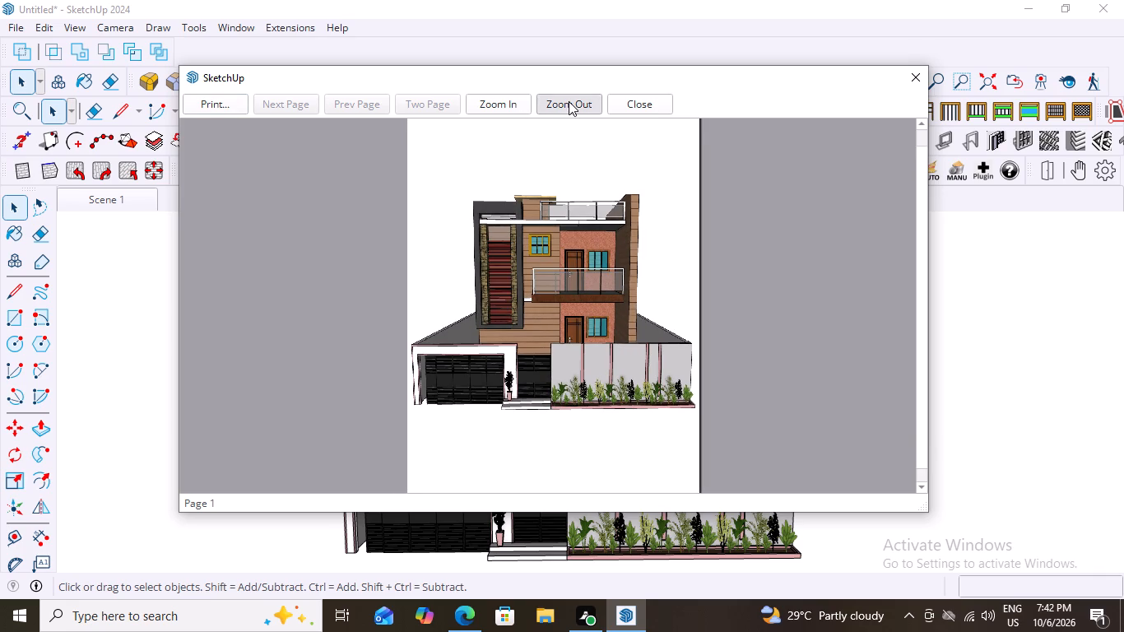
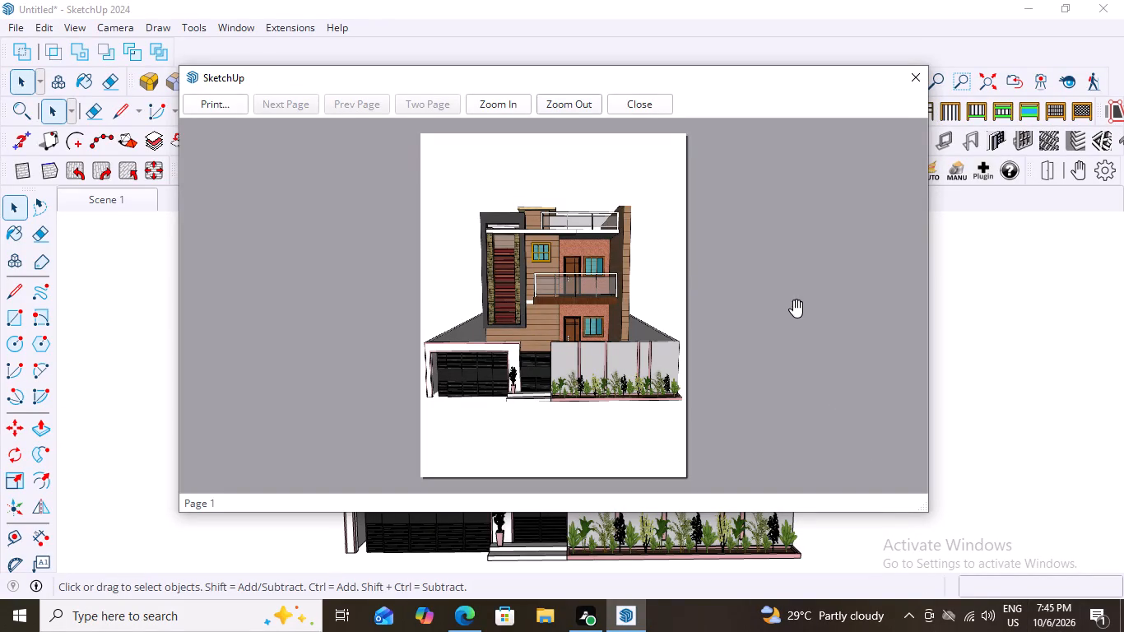
Enlarge the print preview page and examine the house's front elevation from its roof to the compound wall.
scroll(600, 406, up, 4)
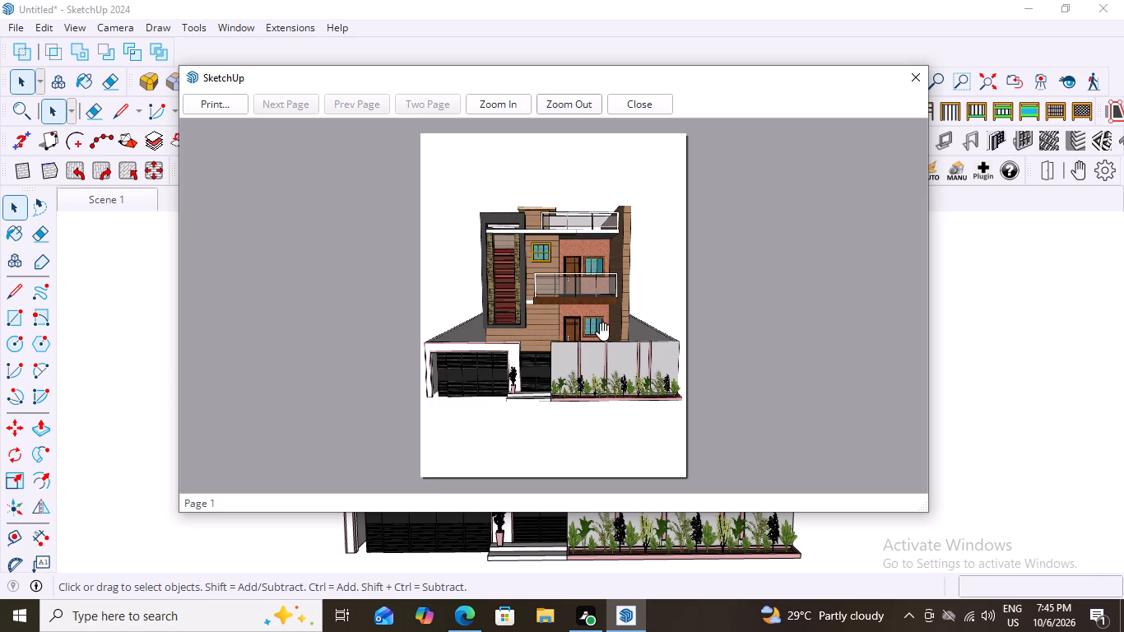
scroll(551, 445, up, 3)
scroll(590, 383, up, 2)
click(499, 98)
double_click(498, 98)
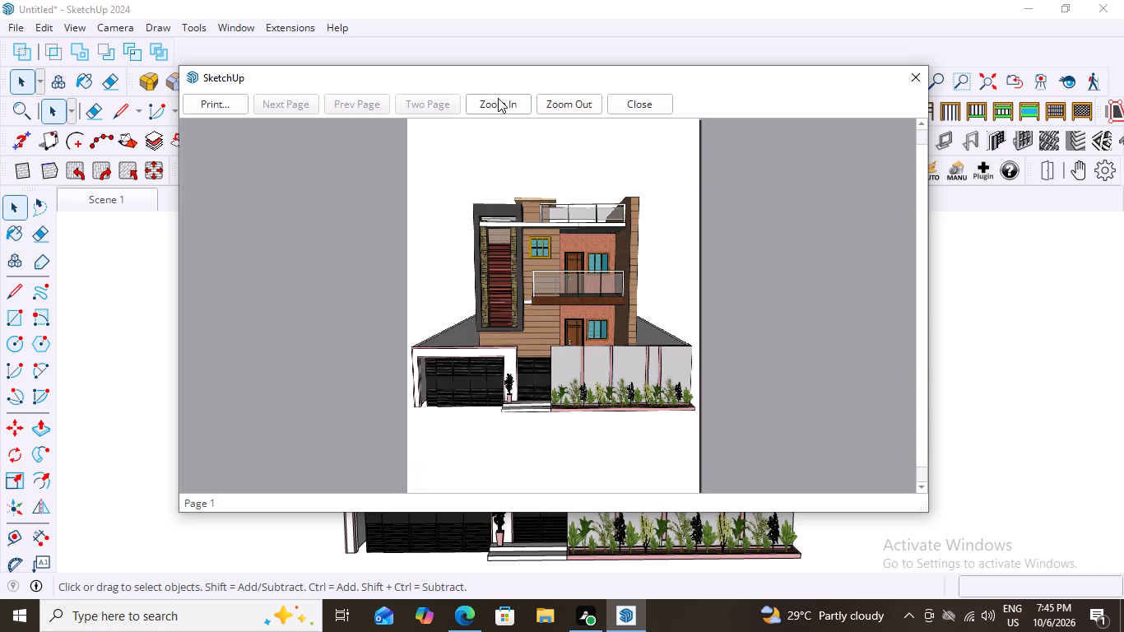
scroll(555, 318, up, 4)
scroll(569, 261, down, 3)
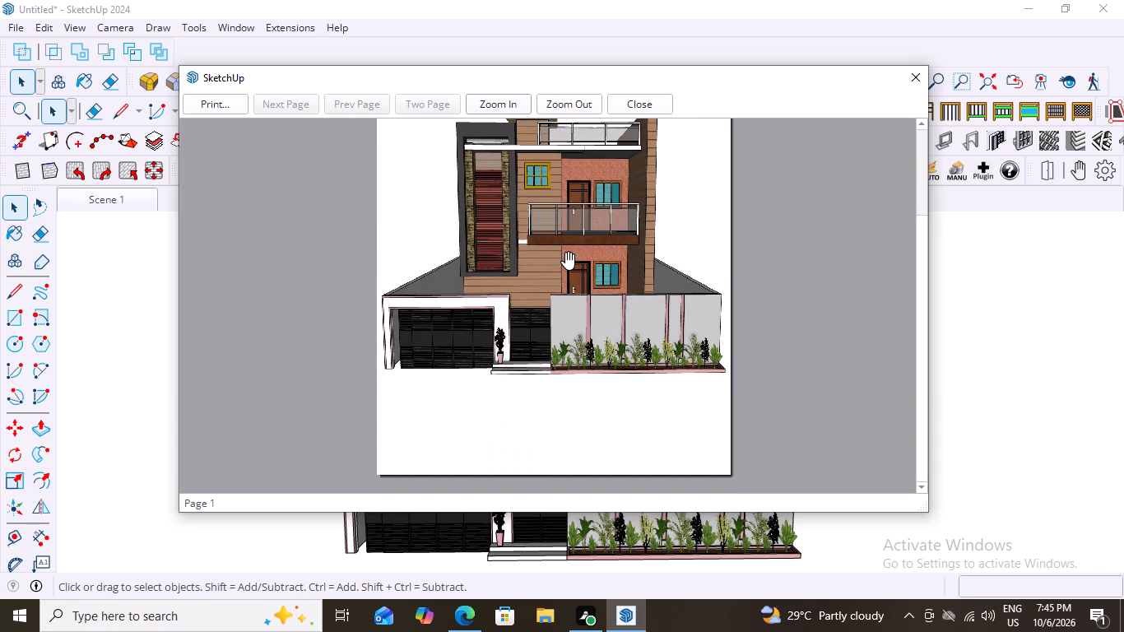
scroll(569, 261, up, 3)
scroll(569, 261, down, 2)
scroll(569, 261, up, 1)
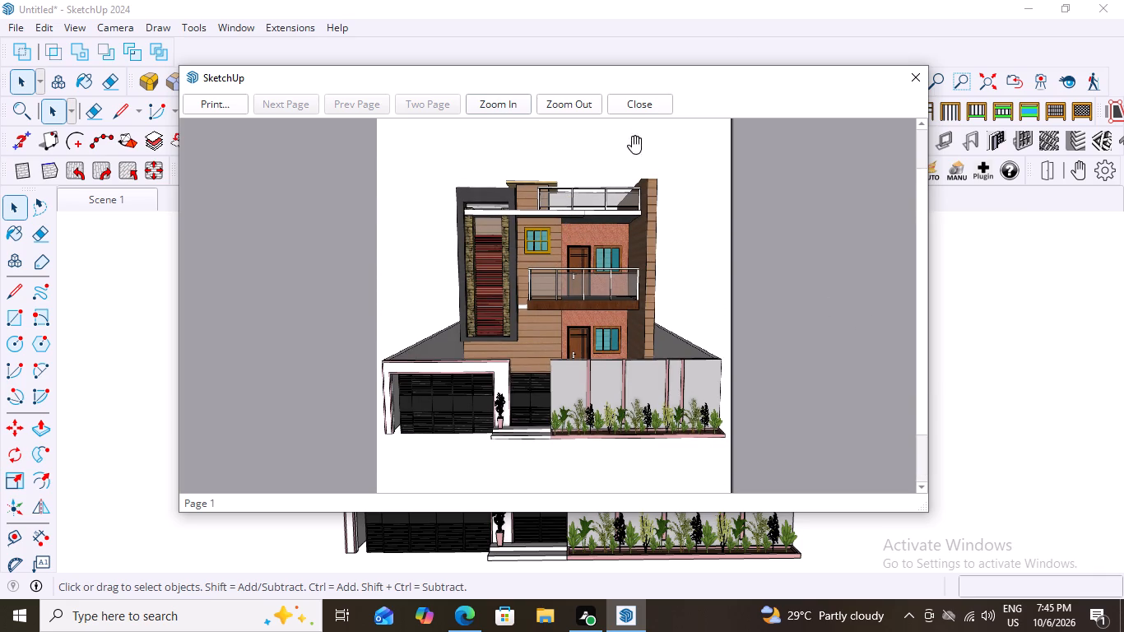
Print the previewed front view to a PDF file named ELEVATION1 in the Documents folder.
click(221, 100)
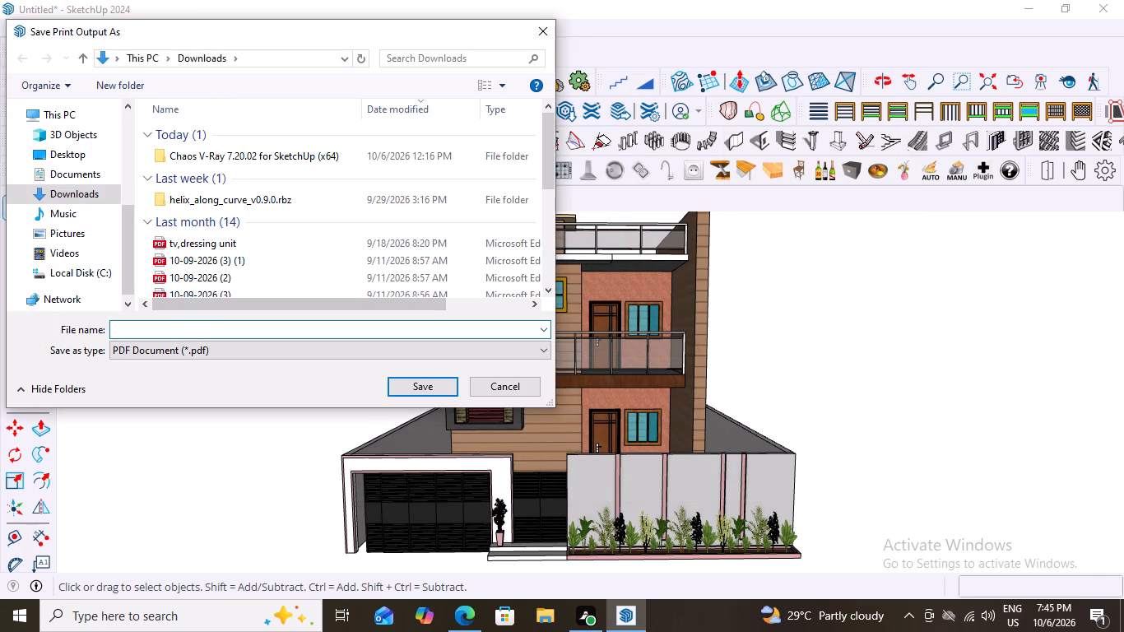
click(137, 328)
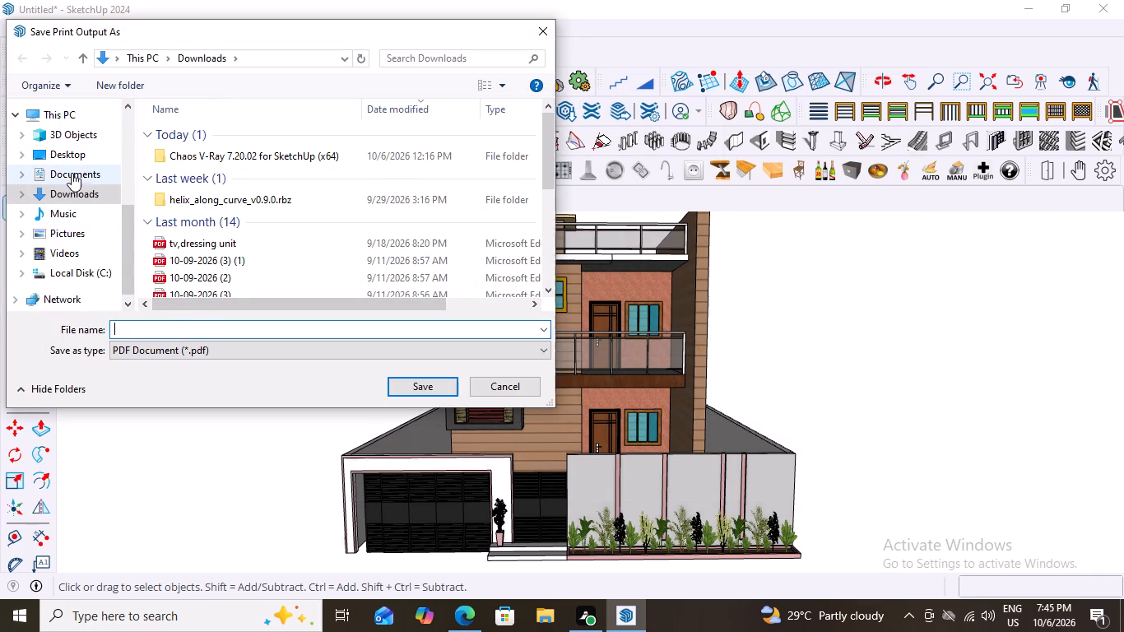
click(74, 170)
click(130, 329)
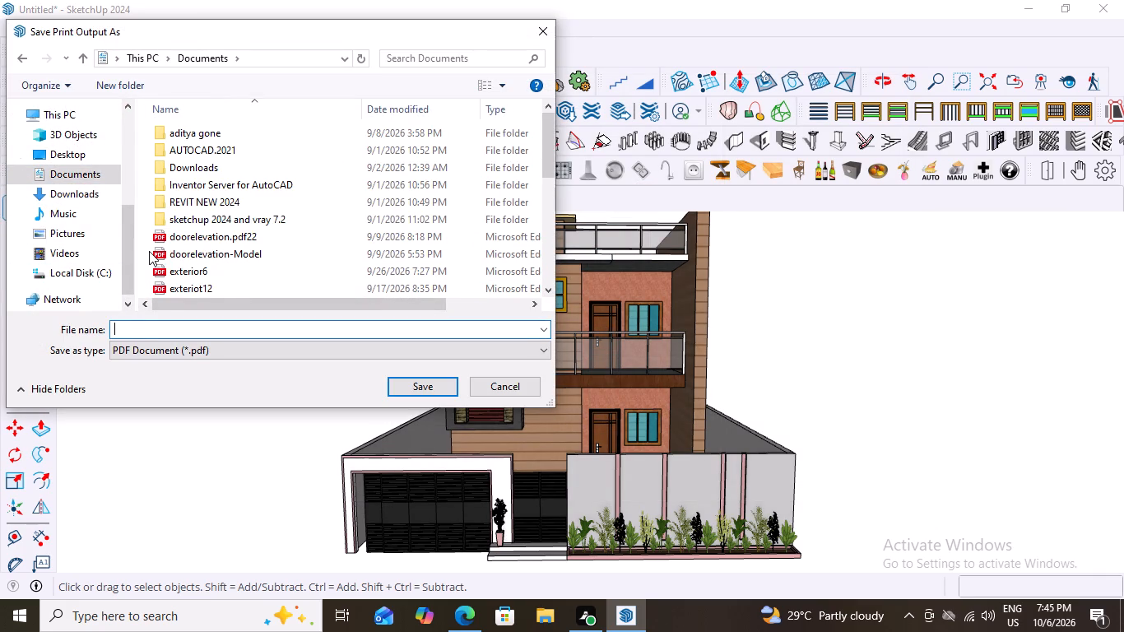
key(e)
text(LE)
text(VATION)
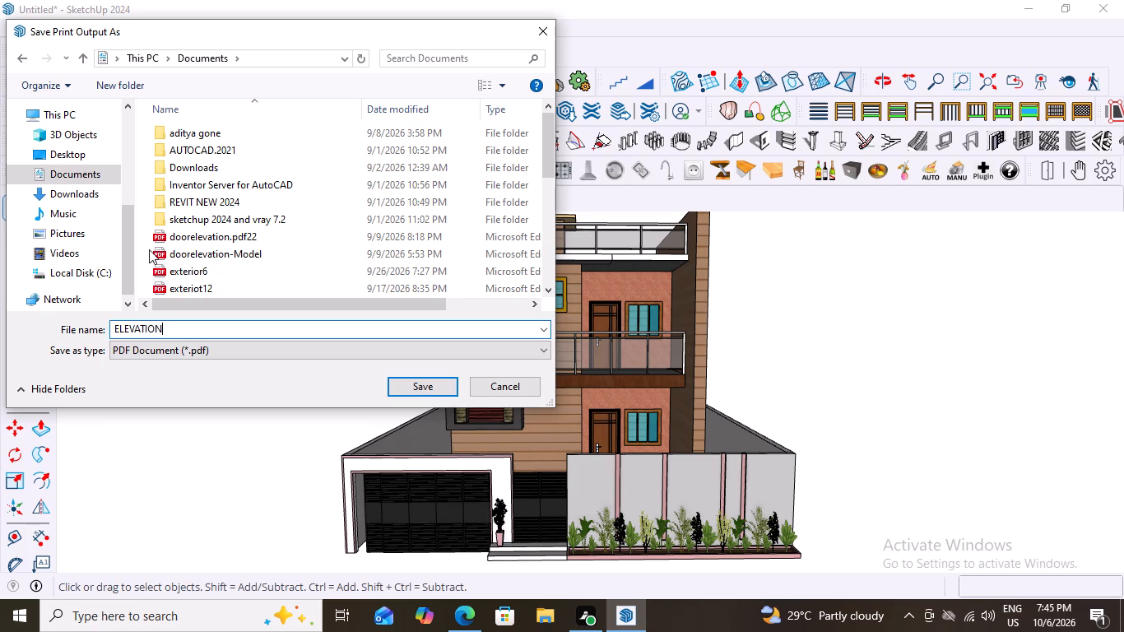
key(1)
click(416, 381)
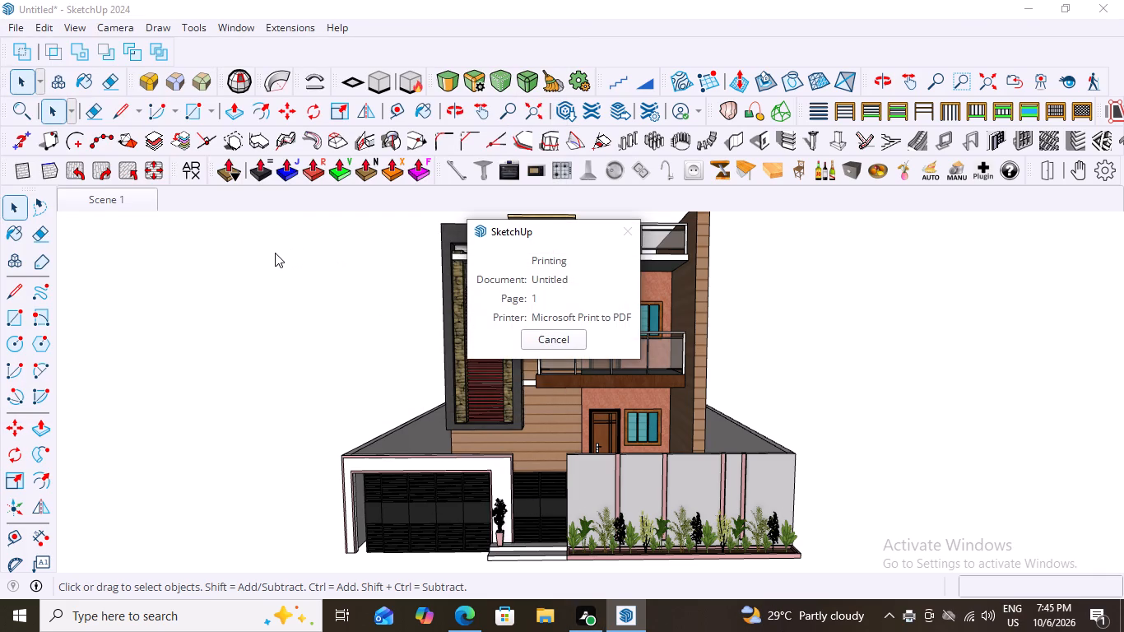
Examine the house's whole front elevation in the model from closer and farther away.
scroll(268, 255, down, 2)
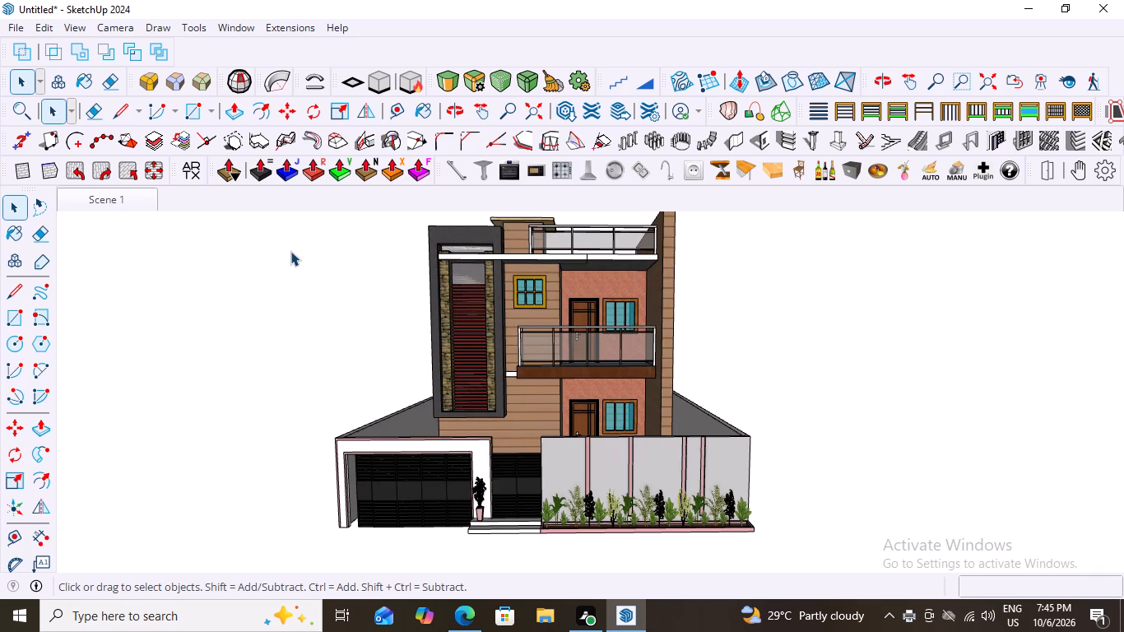
scroll(505, 241, up, 1)
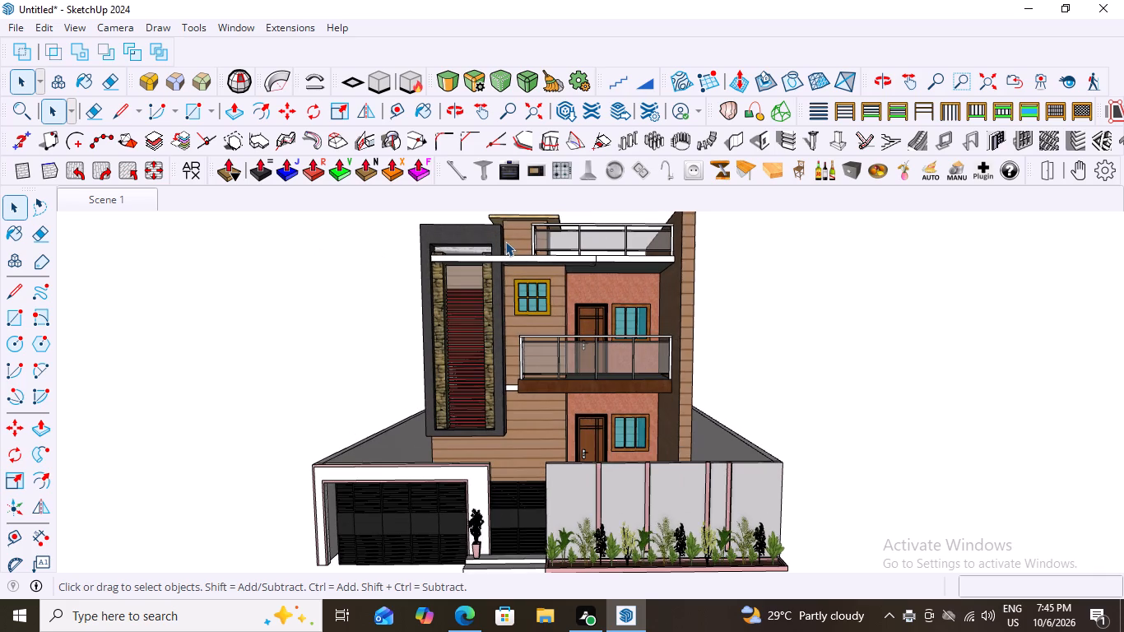
scroll(505, 241, down, 6)
scroll(445, 213, up, 4)
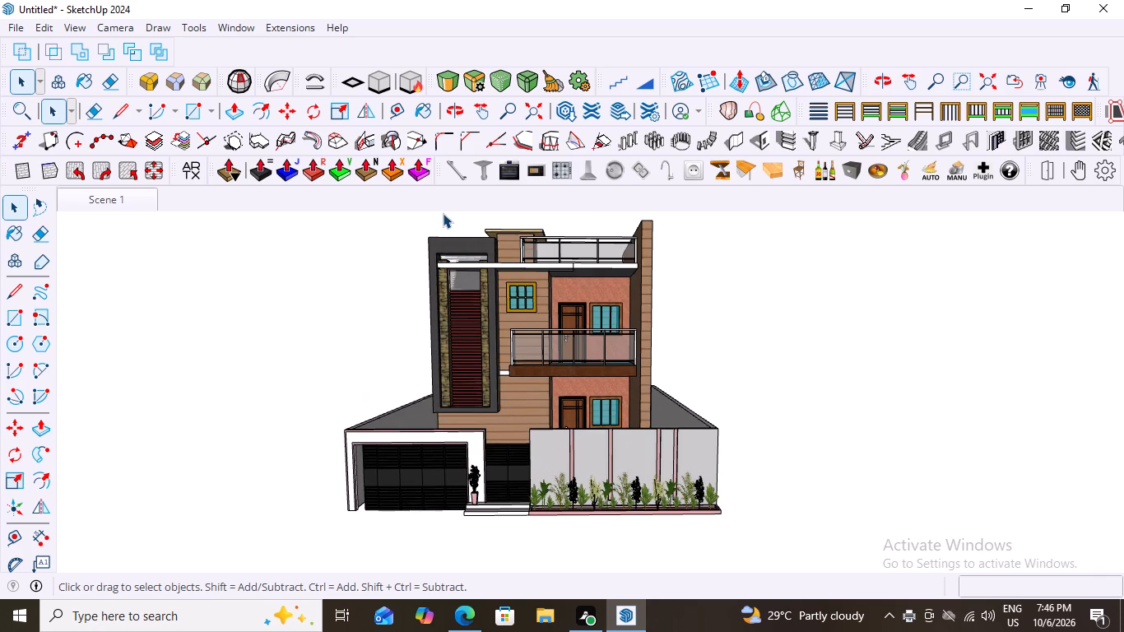
scroll(443, 213, up, 1)
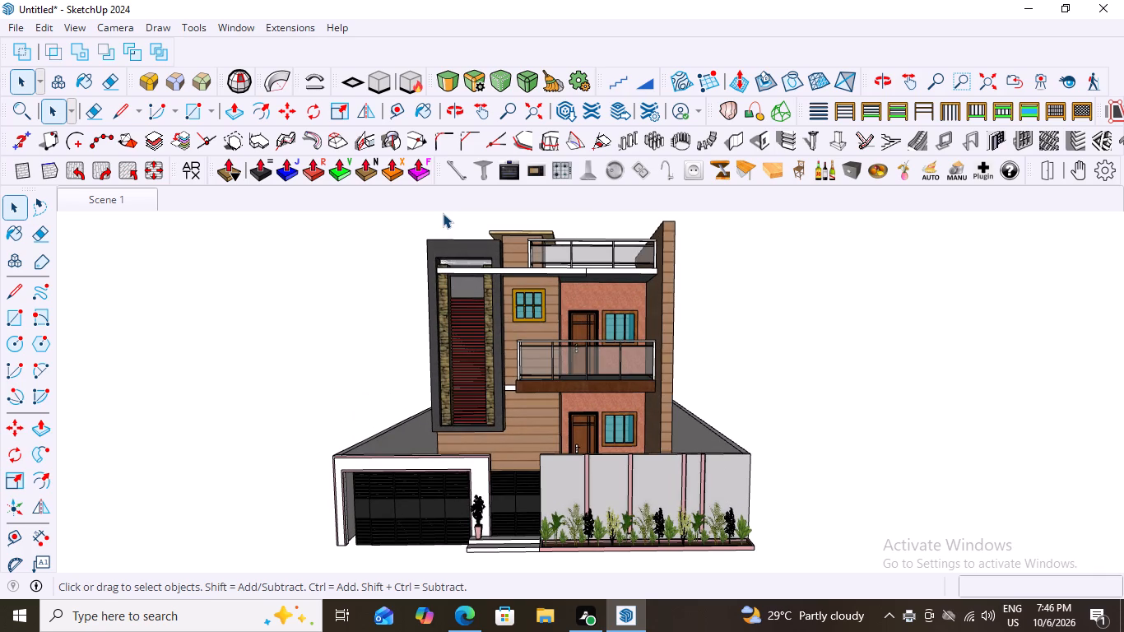
Save the model in the Documents folder as a SketchUp file named ELEVATION1.
key(ctrl+p)
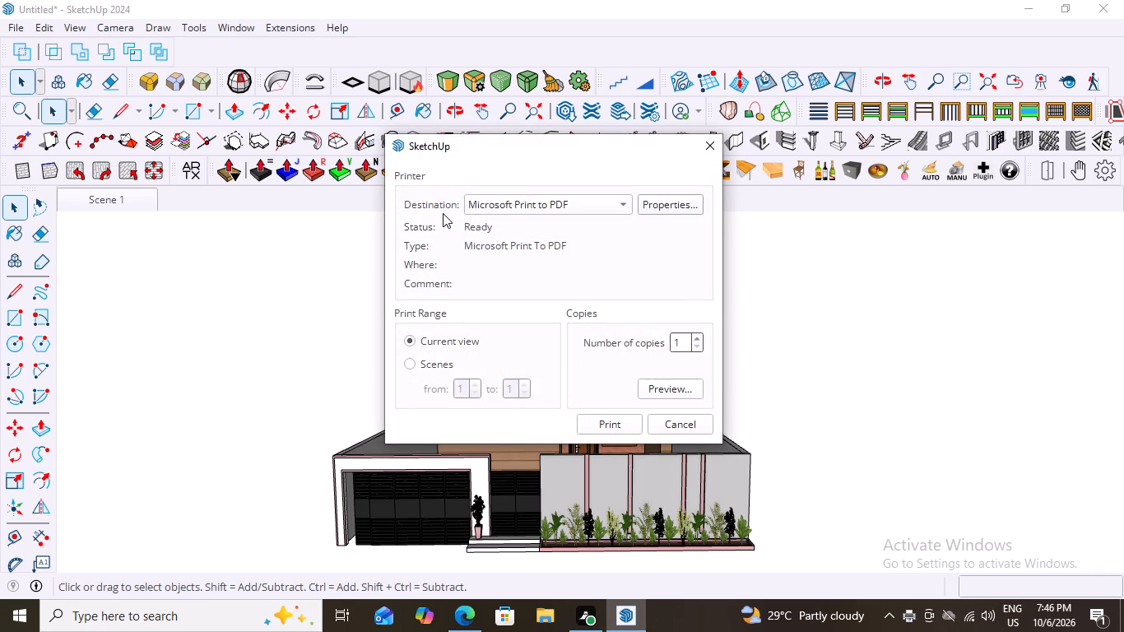
key(Escape)
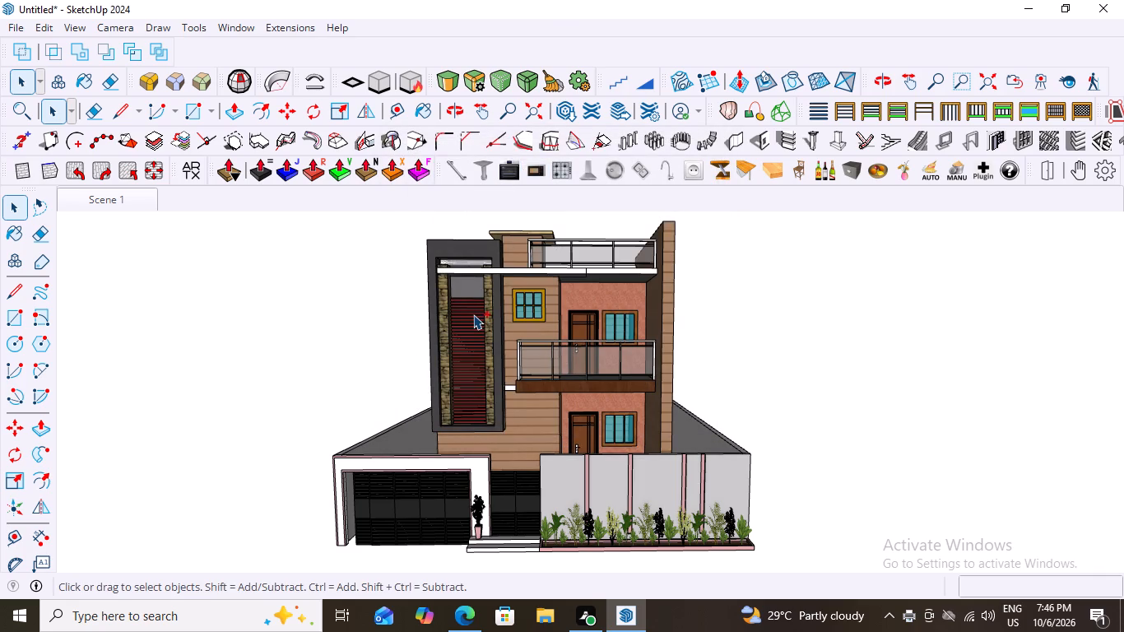
key(ctrl+s)
click(160, 332)
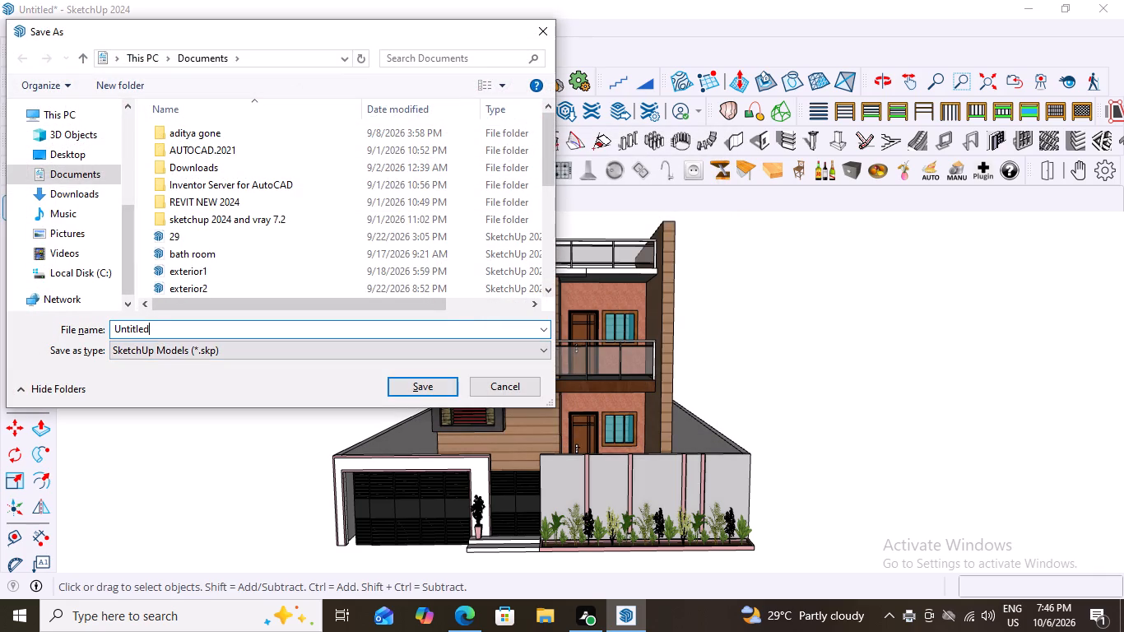
key(BackSpace)
key(BackSpace)
key(BackSpace)
key(BackSpace)
key(BackSpace)
key(BackSpace)
key(BackSpace)
key(BackSpace)
key(BackSpace)
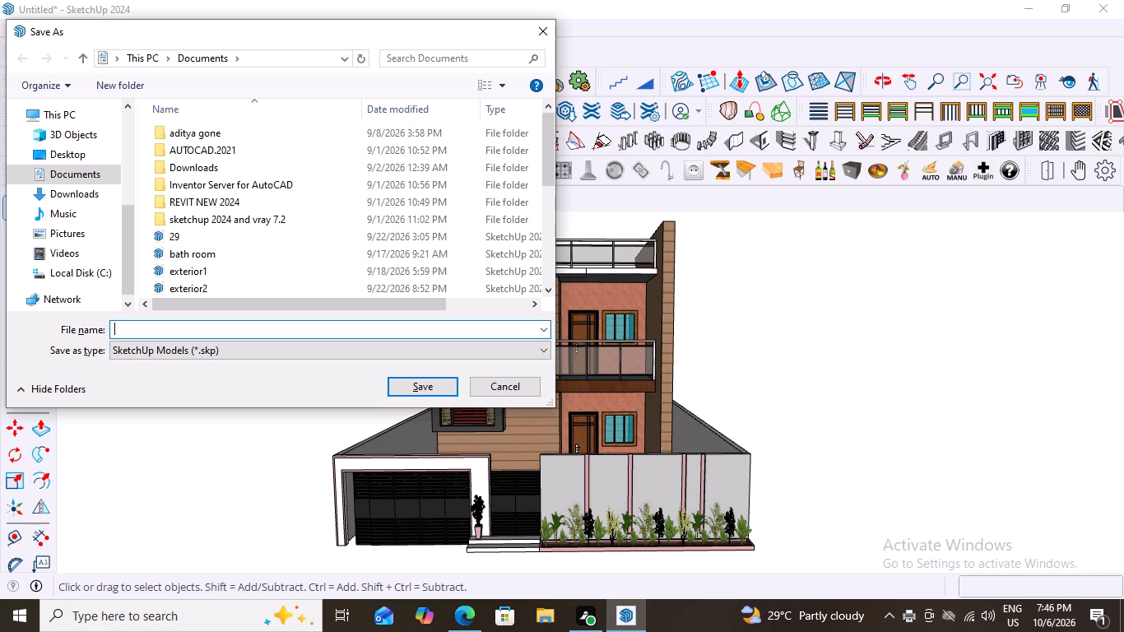
key(BackSpace)
text(ELEVAT)
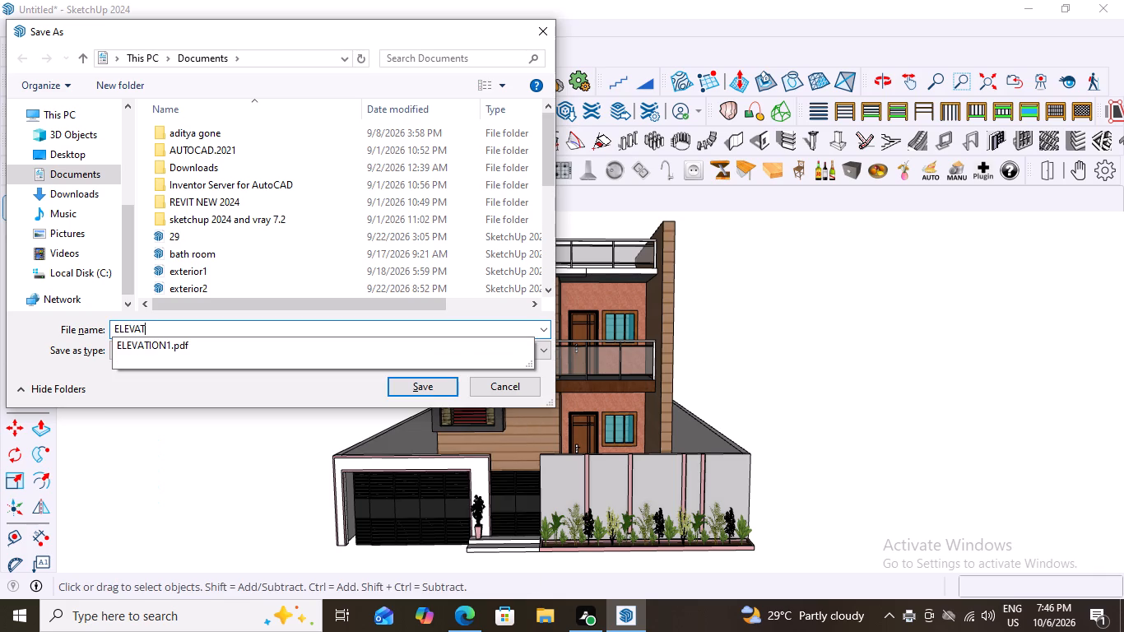
text(ION)
key(1)
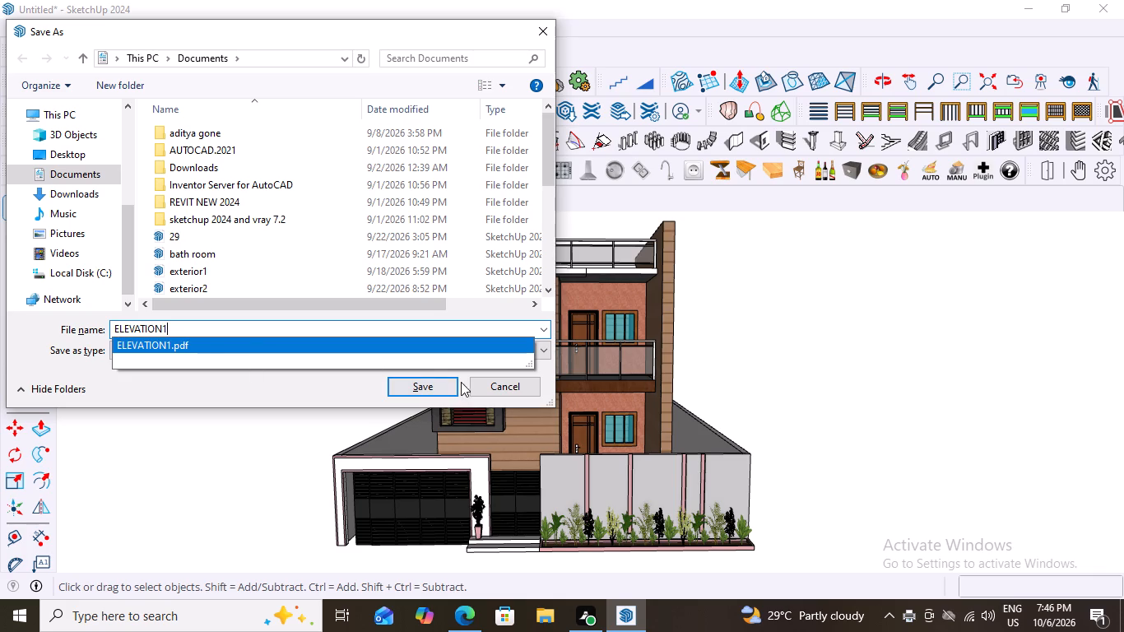
click(197, 328)
click(155, 326)
double_click(189, 328)
click(189, 328)
click(410, 384)
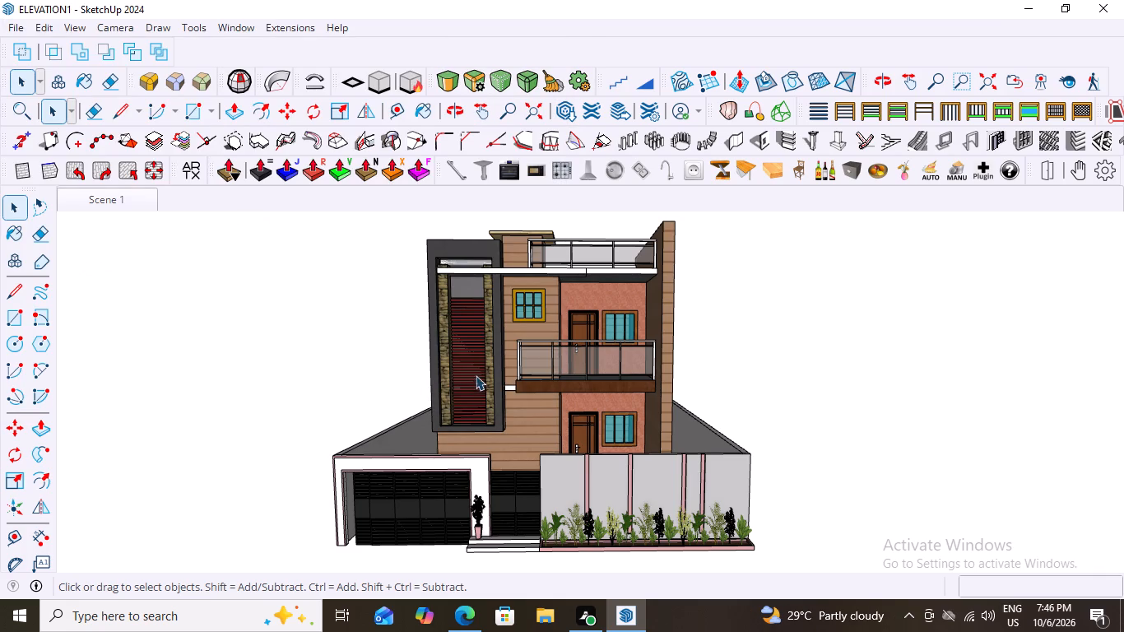
Start the Paint Bucket tool with the Colors material collection for the house front.
scroll(527, 377, down, 1)
scroll(591, 404, up, 2)
scroll(591, 404, down, 1)
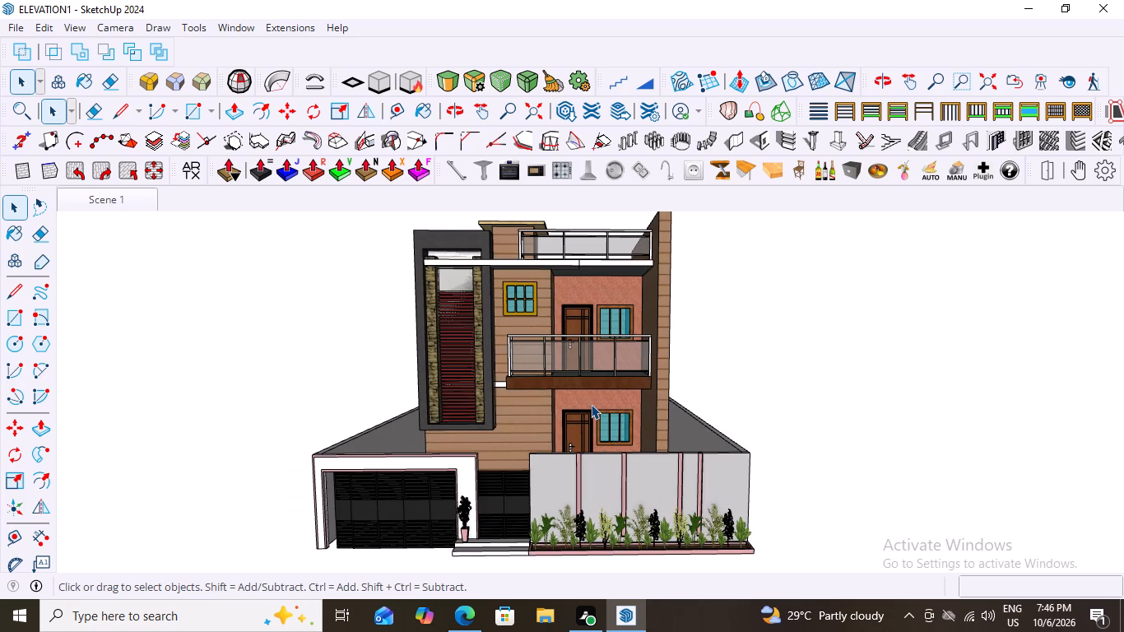
key(b)
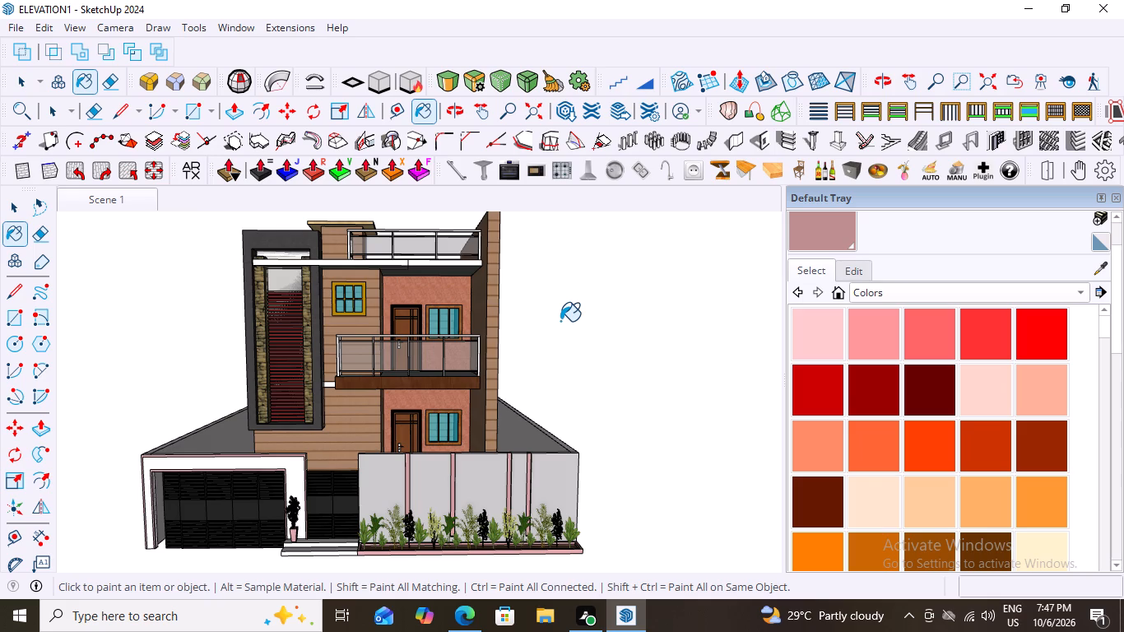
scroll(595, 397, up, 1)
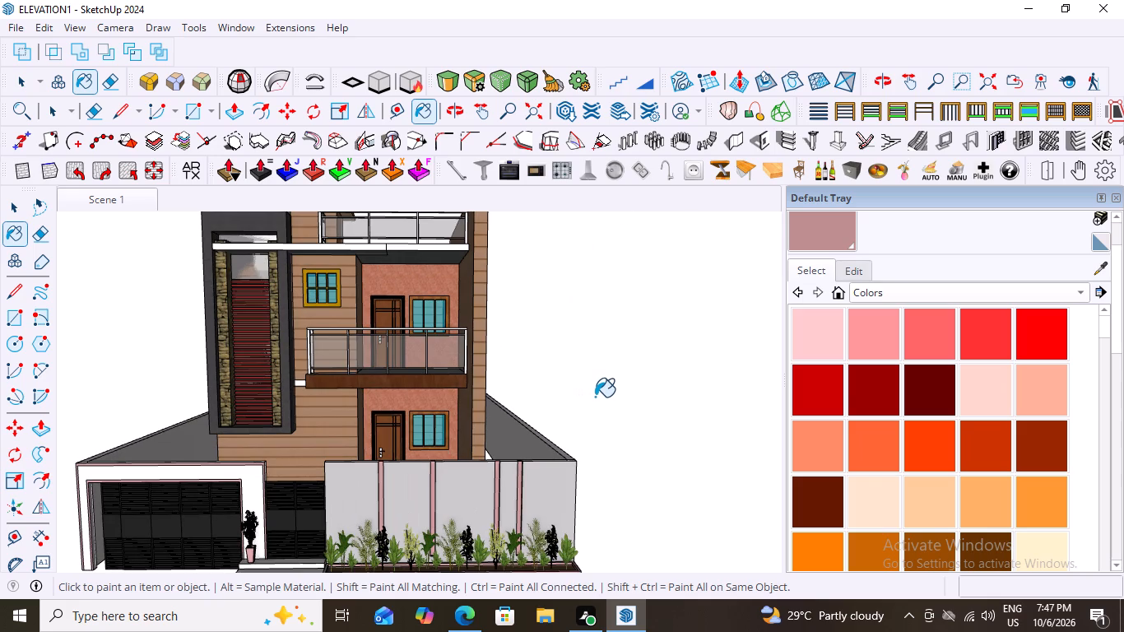
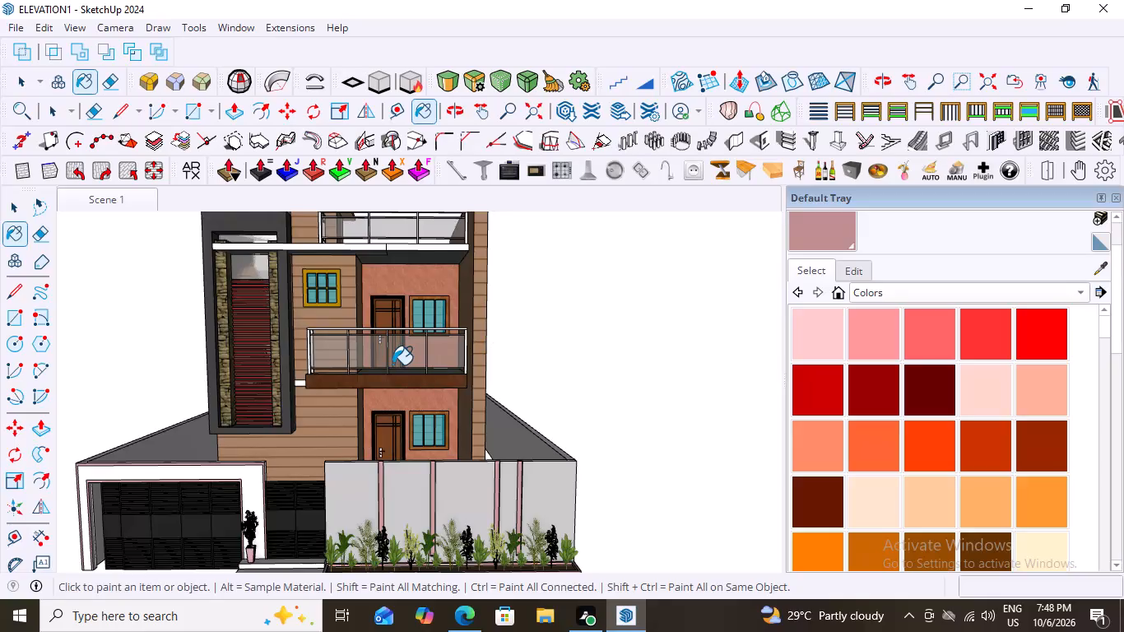
Examine the house's front elevation and compound wall from closer and farther away, ending with the Paint Bucket tool put away.
scroll(392, 365, up, 3)
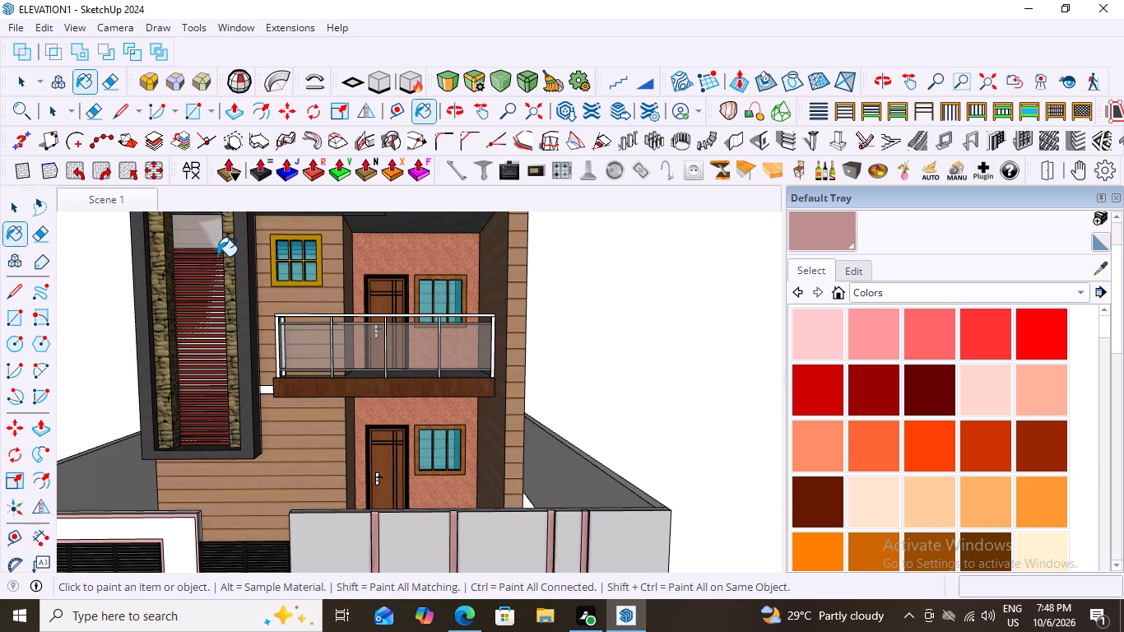
scroll(407, 302, down, 8)
scroll(472, 475, up, 4)
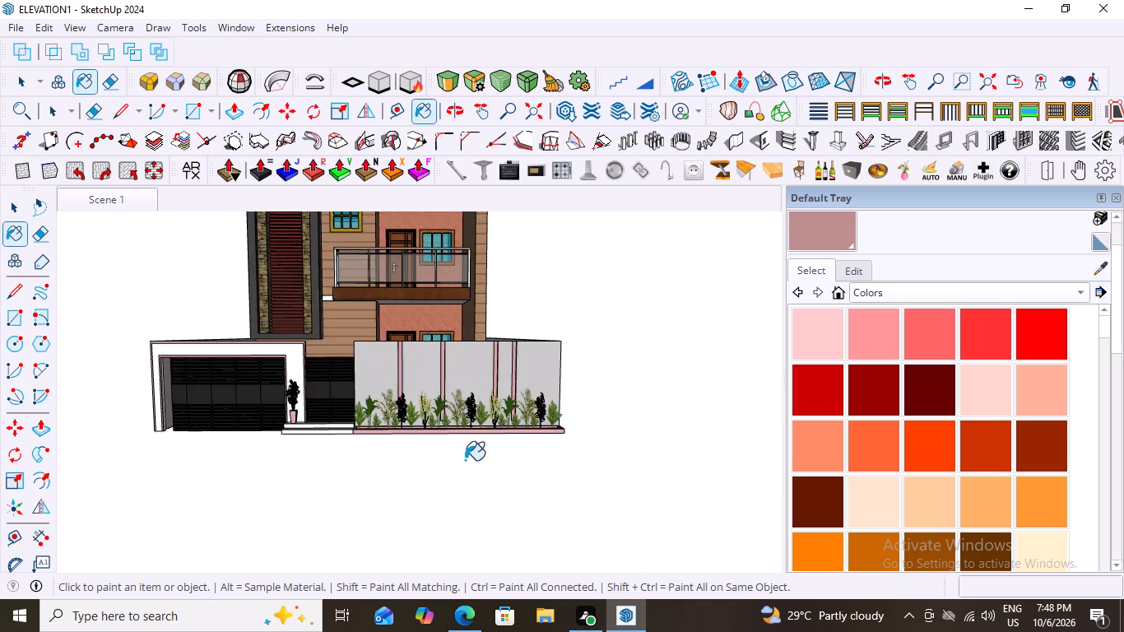
scroll(495, 431, down, 8)
scroll(464, 292, up, 4)
scroll(467, 290, down, 1)
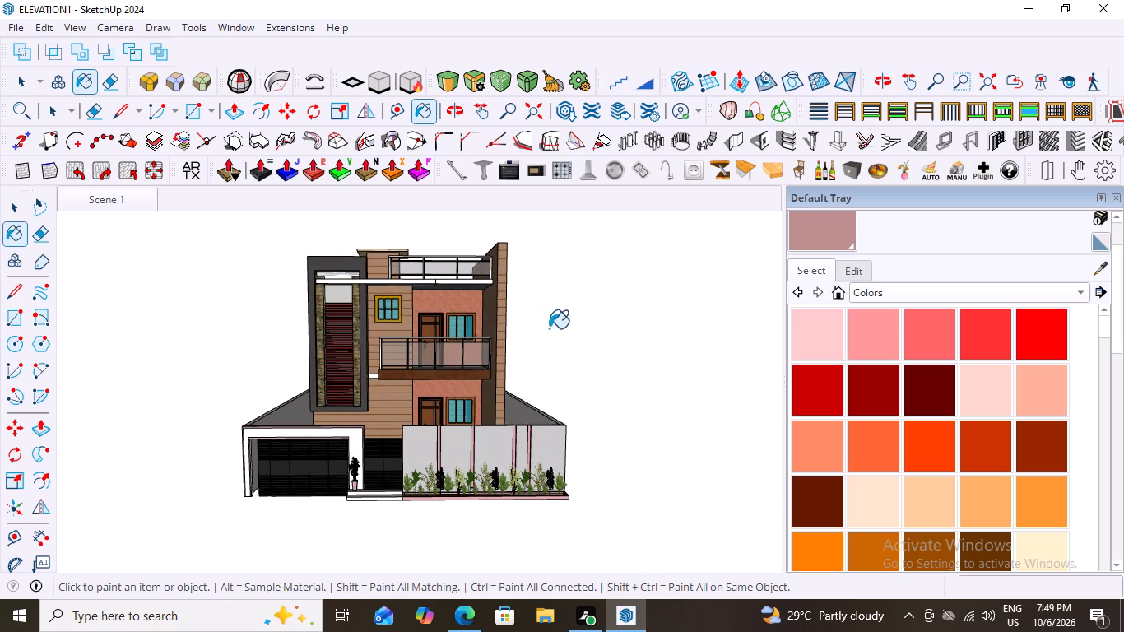
scroll(549, 328, up, 2)
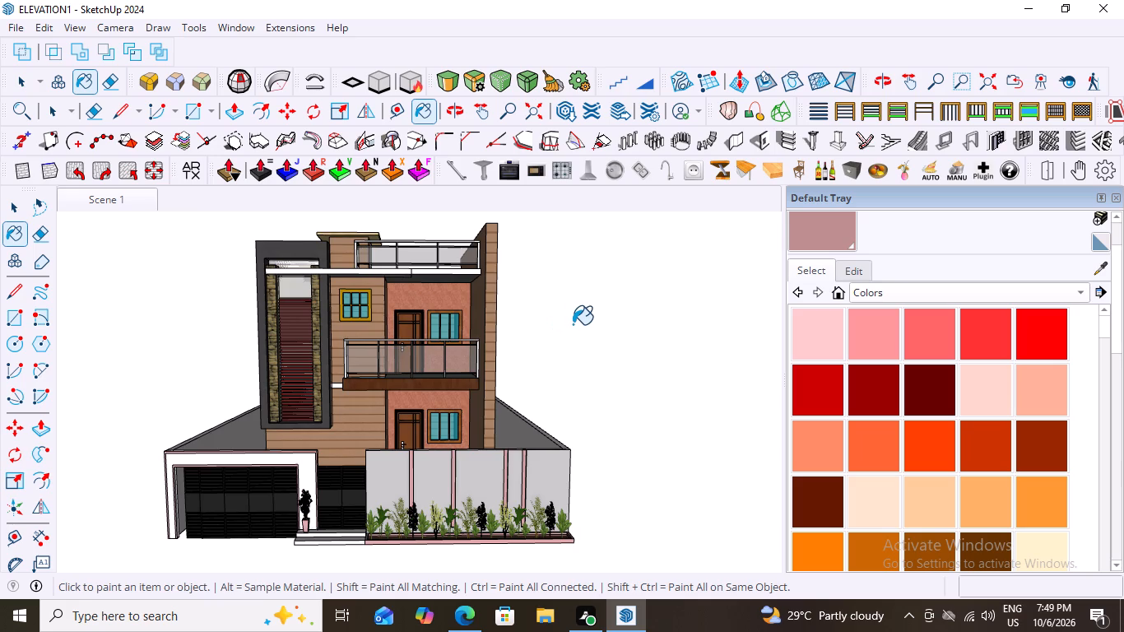
scroll(576, 323, down, 2)
scroll(387, 503, up, 3)
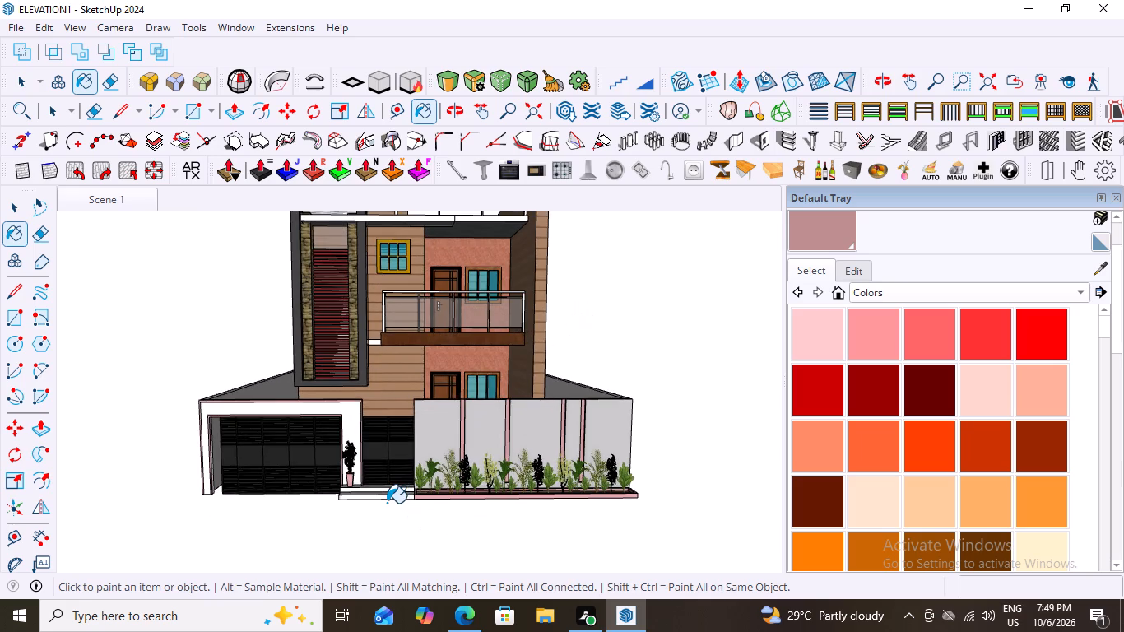
scroll(387, 503, down, 3)
key(space)
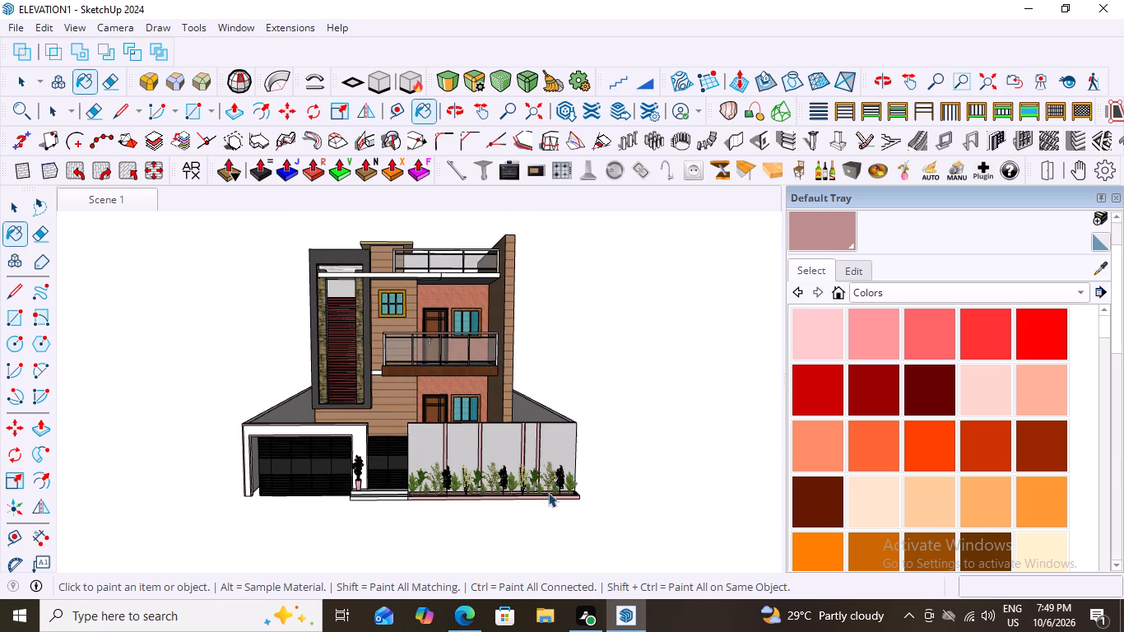
Add a scene showing the house in an angled perspective with its front, garage side and compound wall in view.
middle_drag(481, 379, 598, 383)
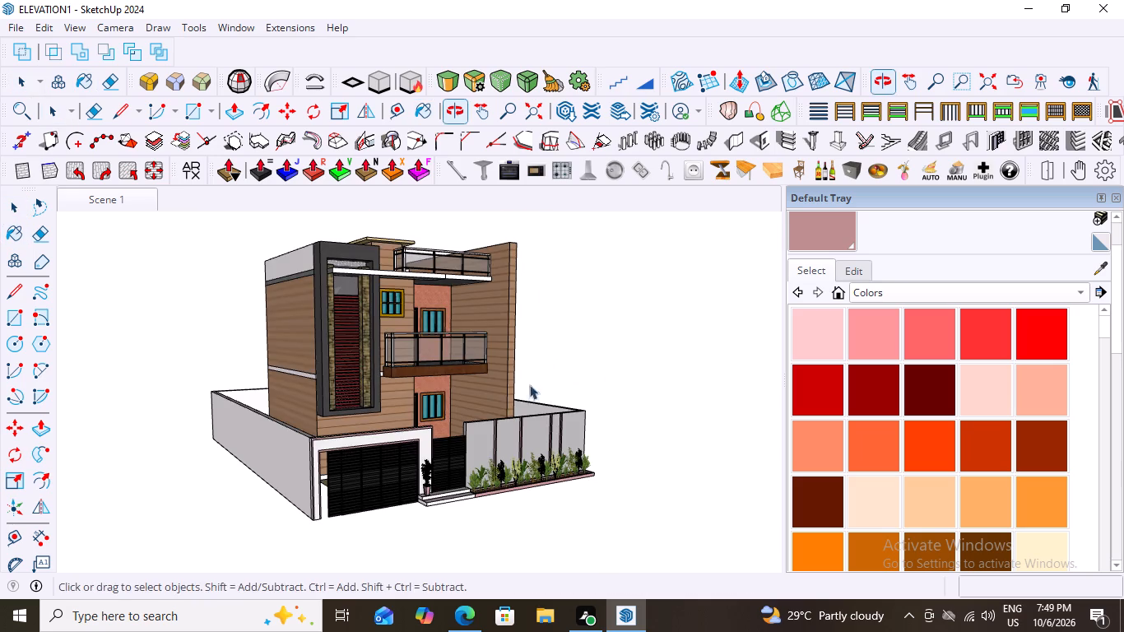
middle_drag(476, 387, 481, 444)
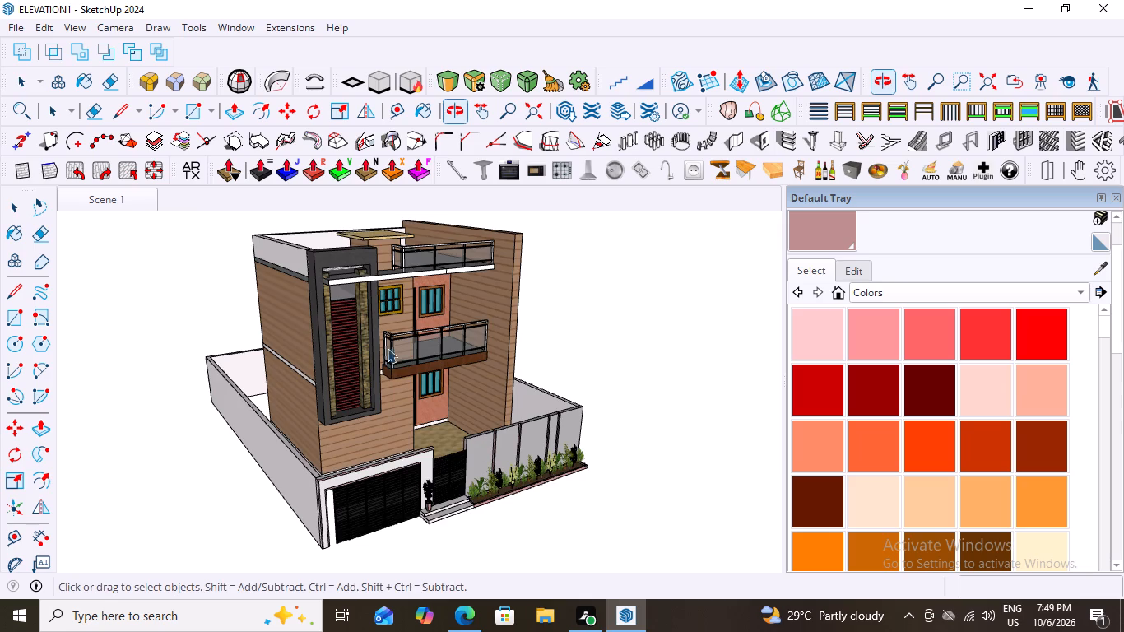
scroll(382, 345, up, 2)
scroll(383, 345, down, 4)
middle_drag(344, 340, 346, 337)
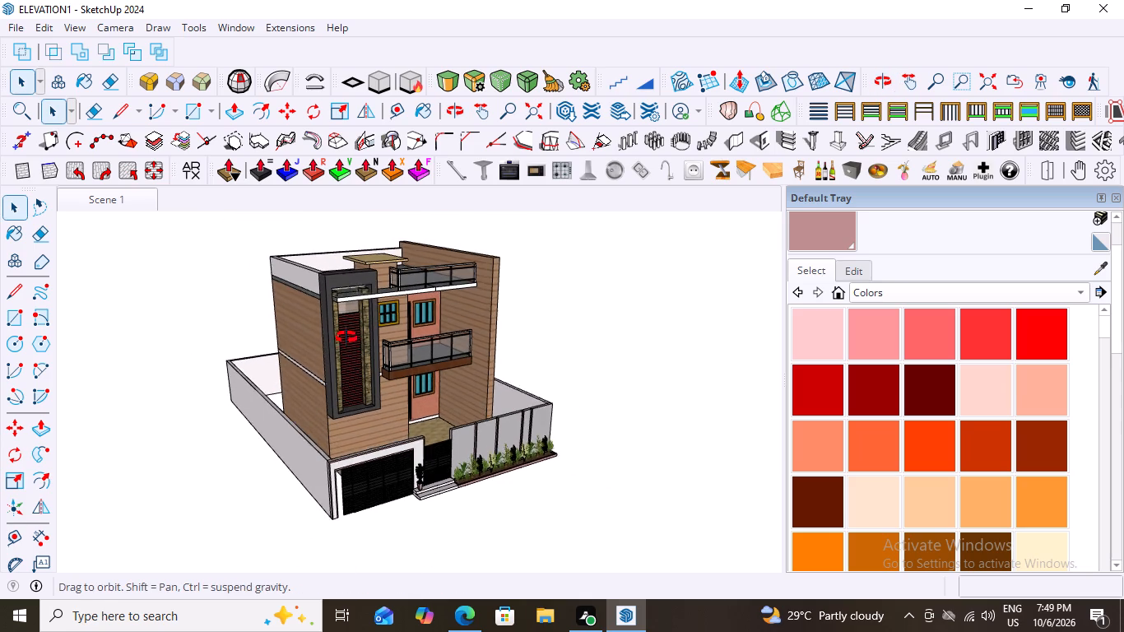
middle_drag(346, 337, 332, 310)
scroll(332, 310, up, 3)
middle_click(379, 328)
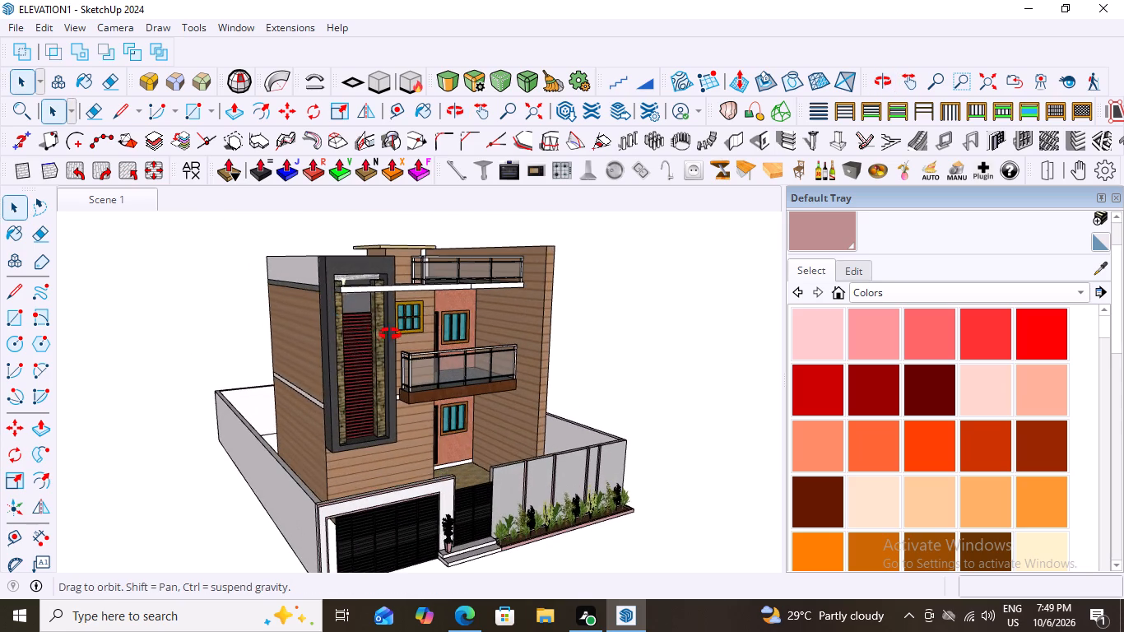
scroll(392, 320, down, 2)
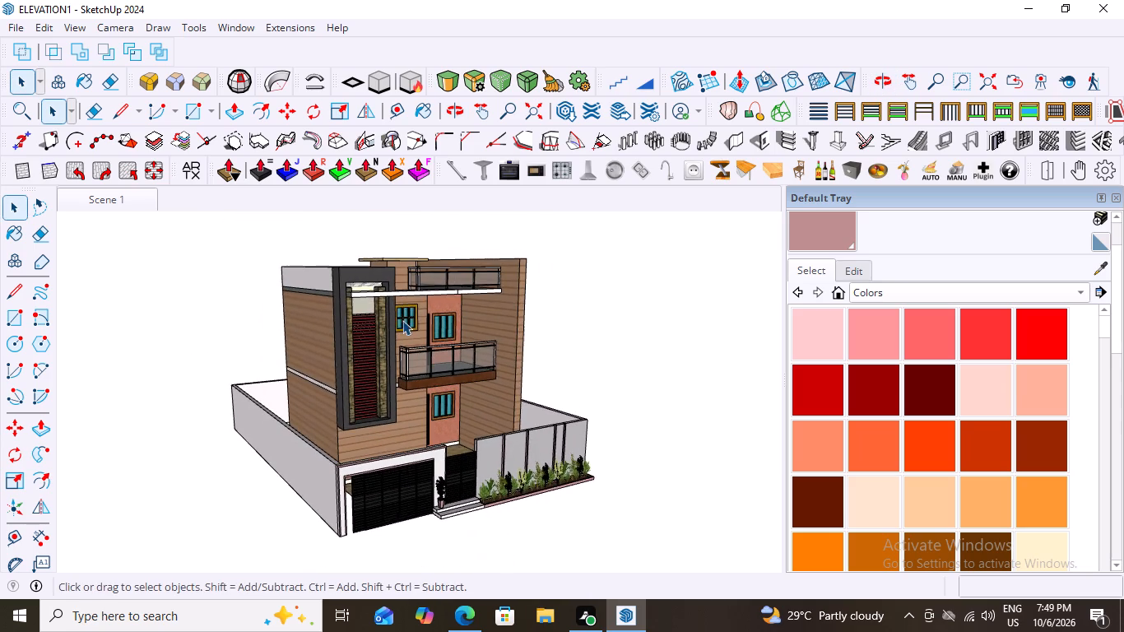
scroll(392, 355, up, 2)
scroll(392, 355, down, 2)
scroll(340, 407, up, 2)
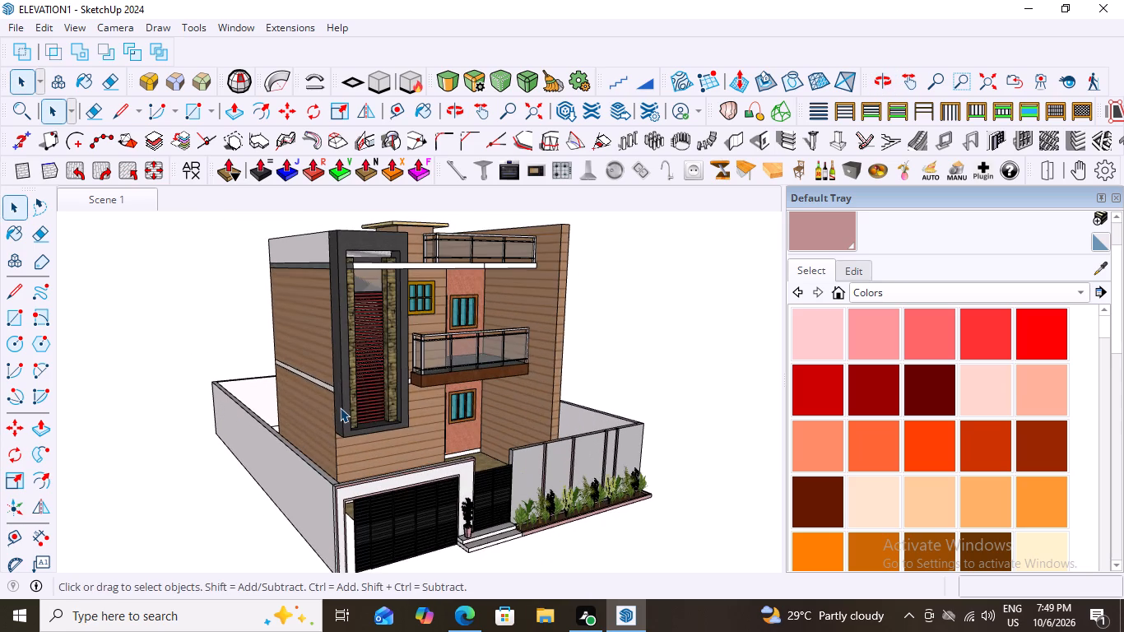
scroll(346, 404, down, 1)
scroll(234, 456, up, 1)
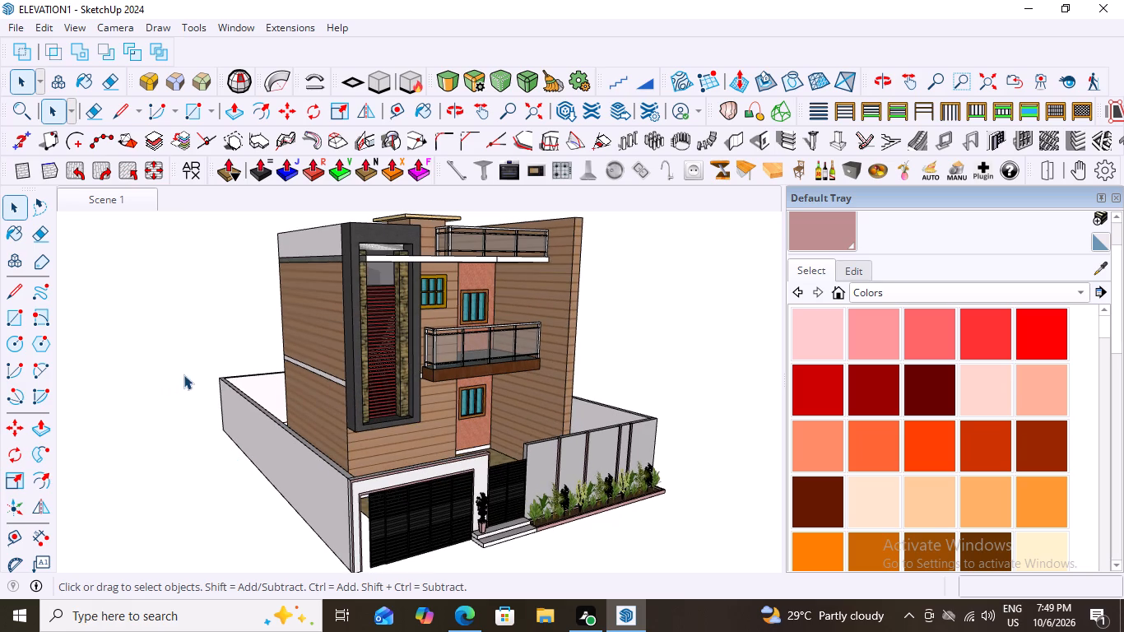
right_click(132, 201)
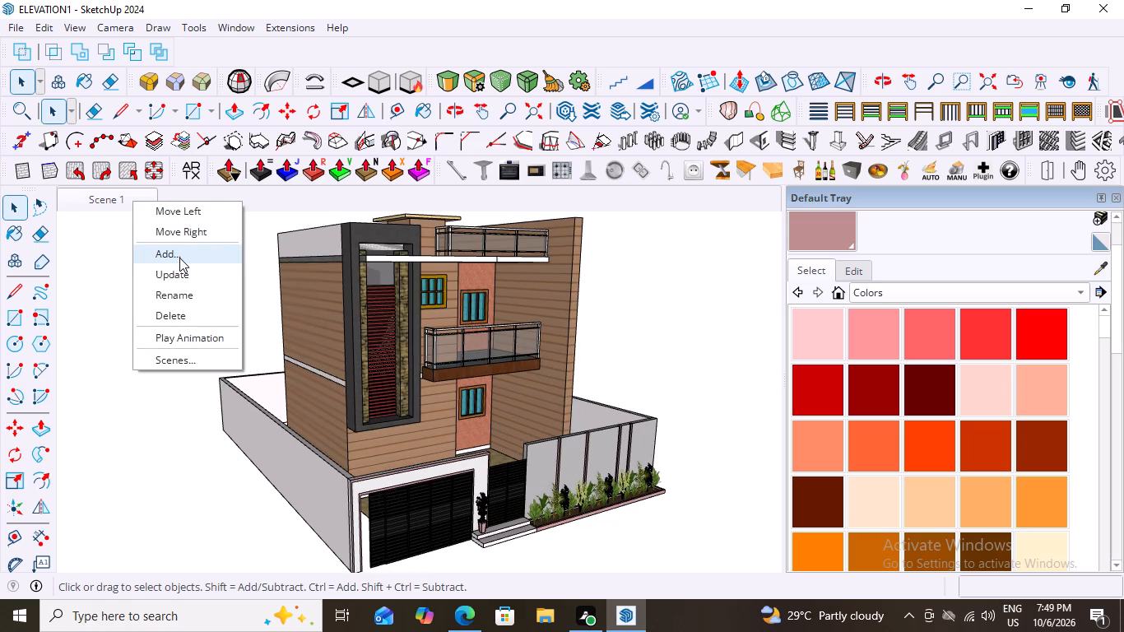
click(179, 258)
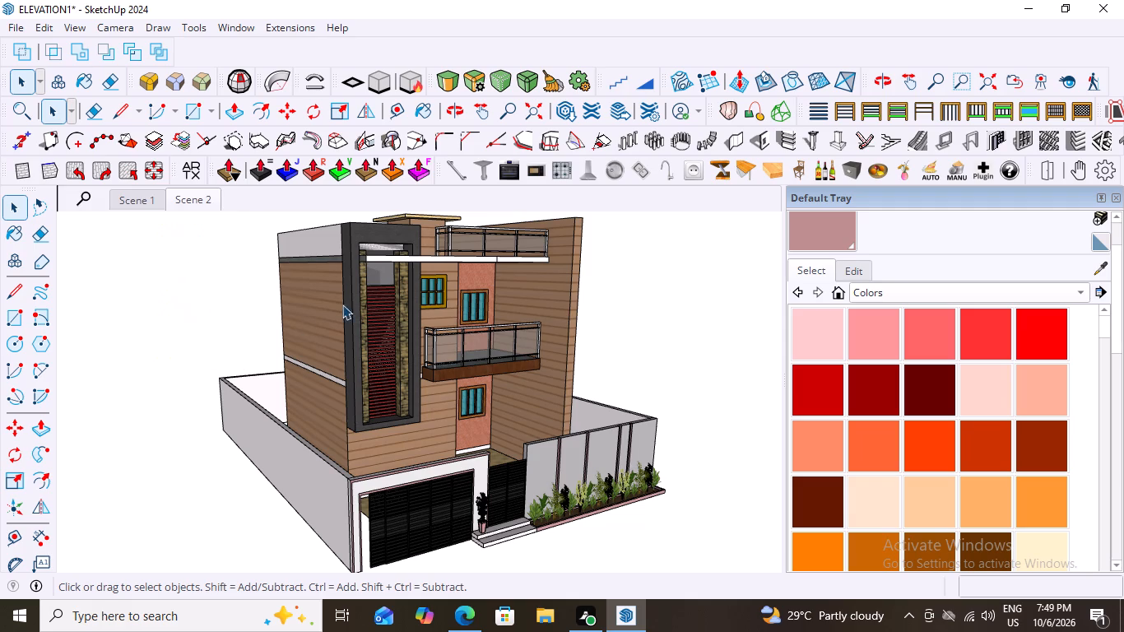
Compare the views stored in Scene 1 and Scene 2.
click(198, 195)
double_click(208, 202)
click(126, 193)
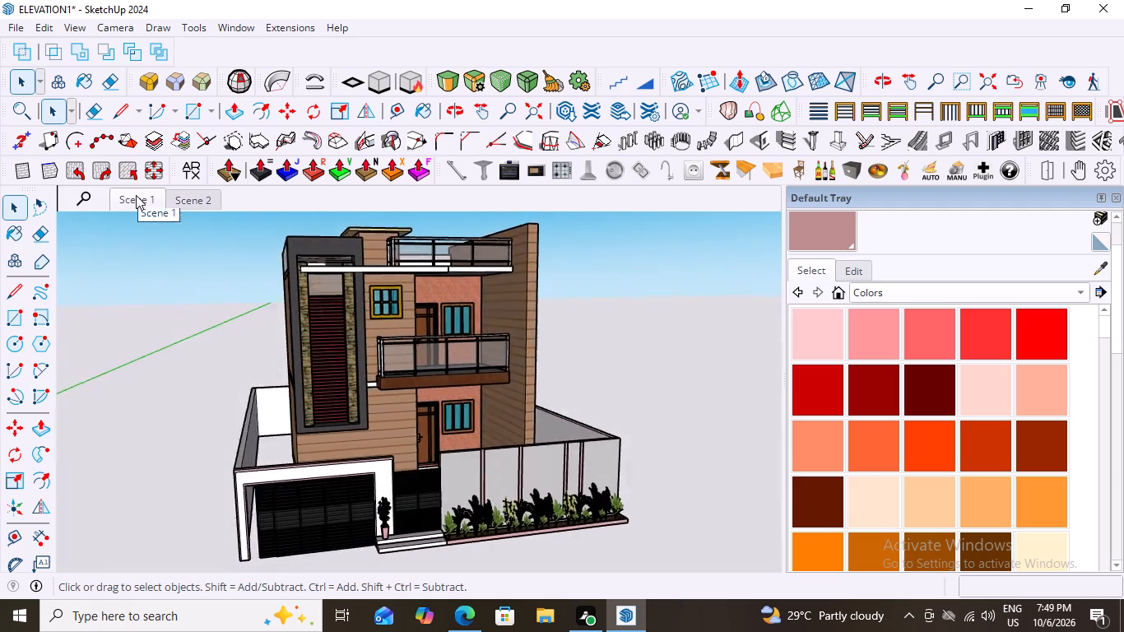
click(188, 197)
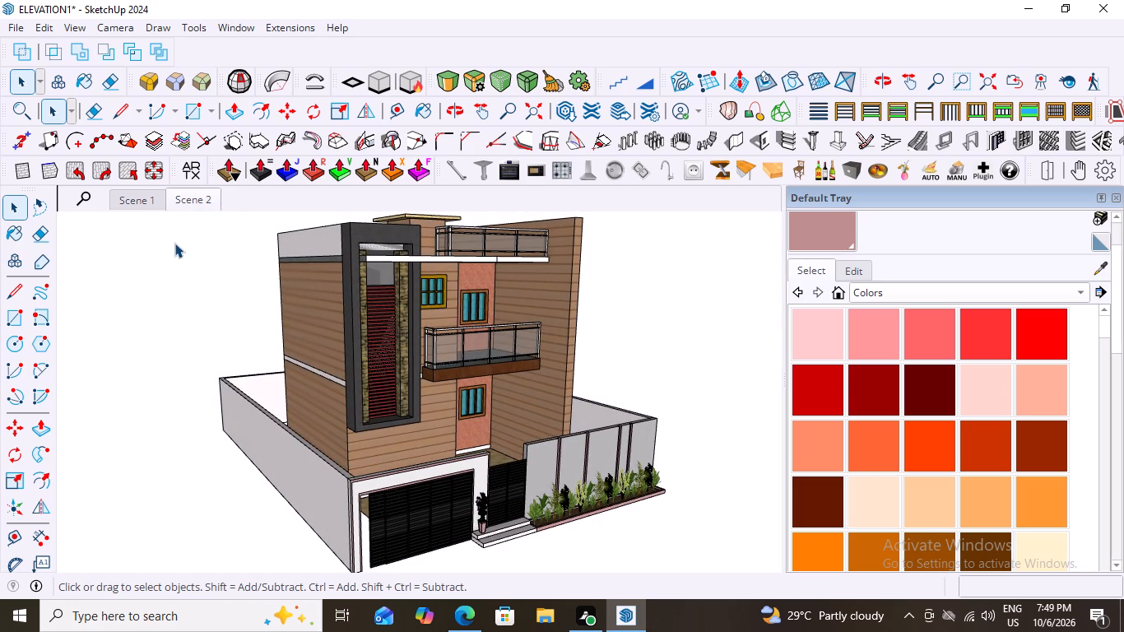
Add another scene from the angled perspective view of Scene 2.
right_click(202, 202)
click(244, 254)
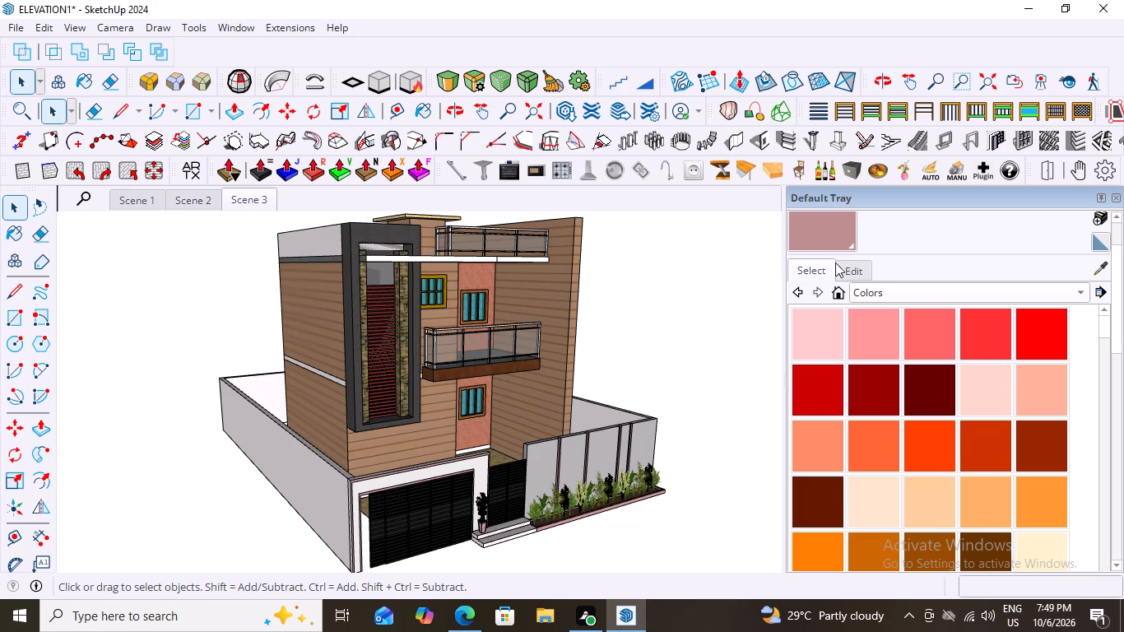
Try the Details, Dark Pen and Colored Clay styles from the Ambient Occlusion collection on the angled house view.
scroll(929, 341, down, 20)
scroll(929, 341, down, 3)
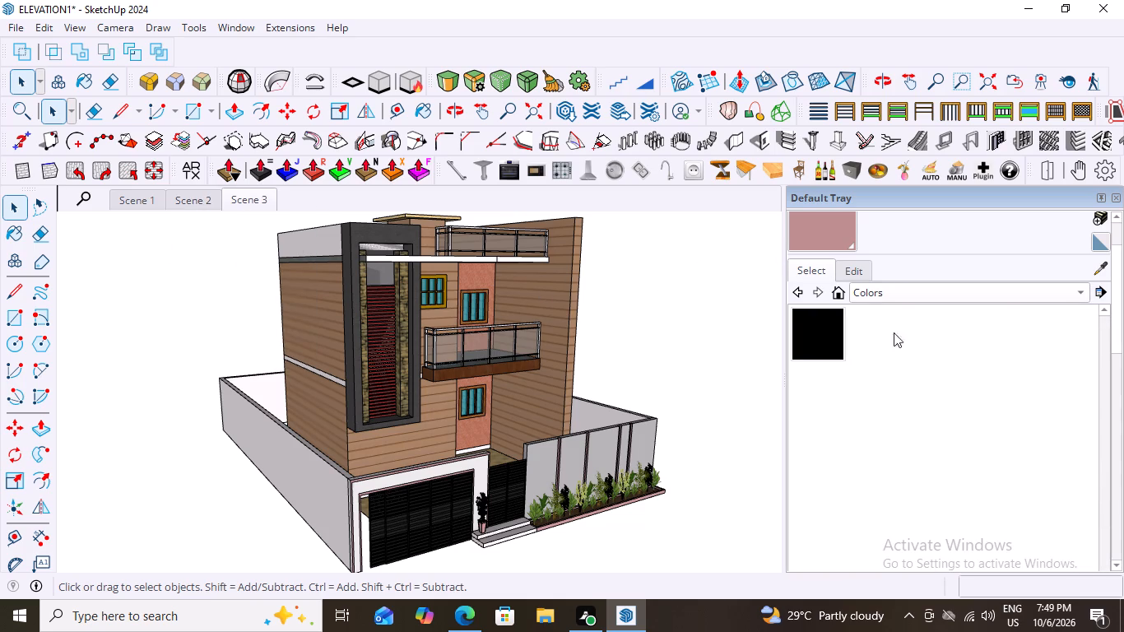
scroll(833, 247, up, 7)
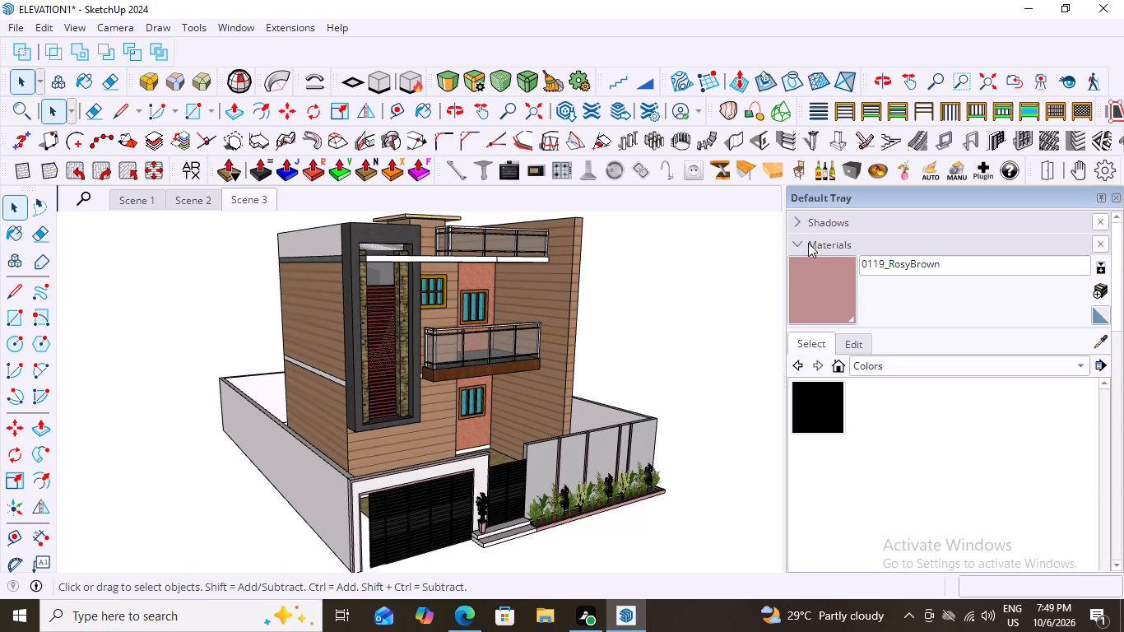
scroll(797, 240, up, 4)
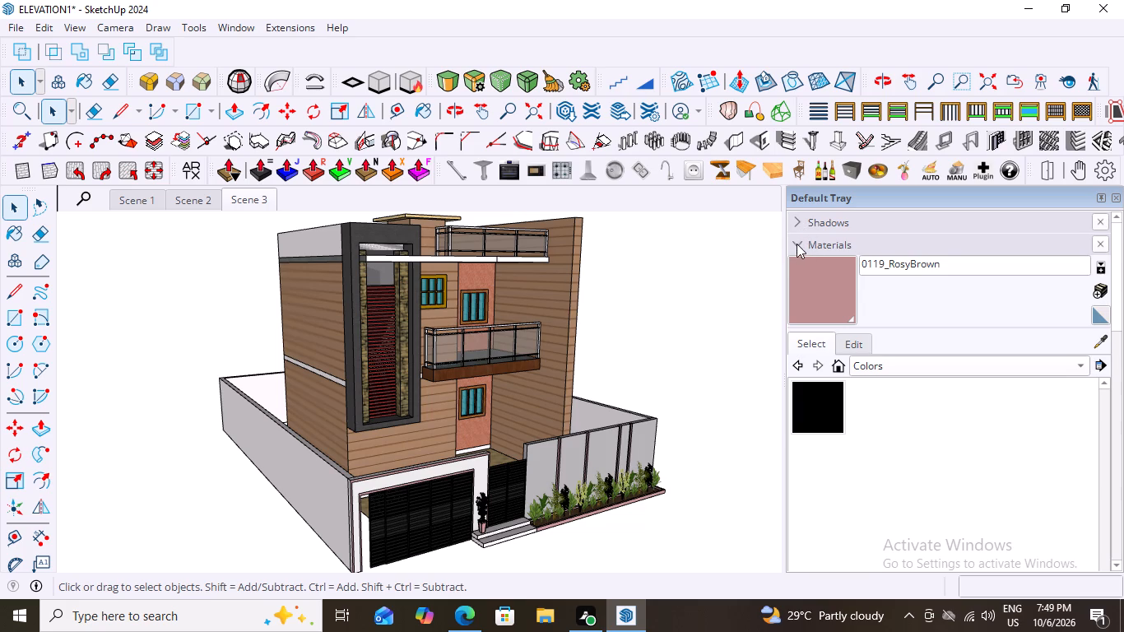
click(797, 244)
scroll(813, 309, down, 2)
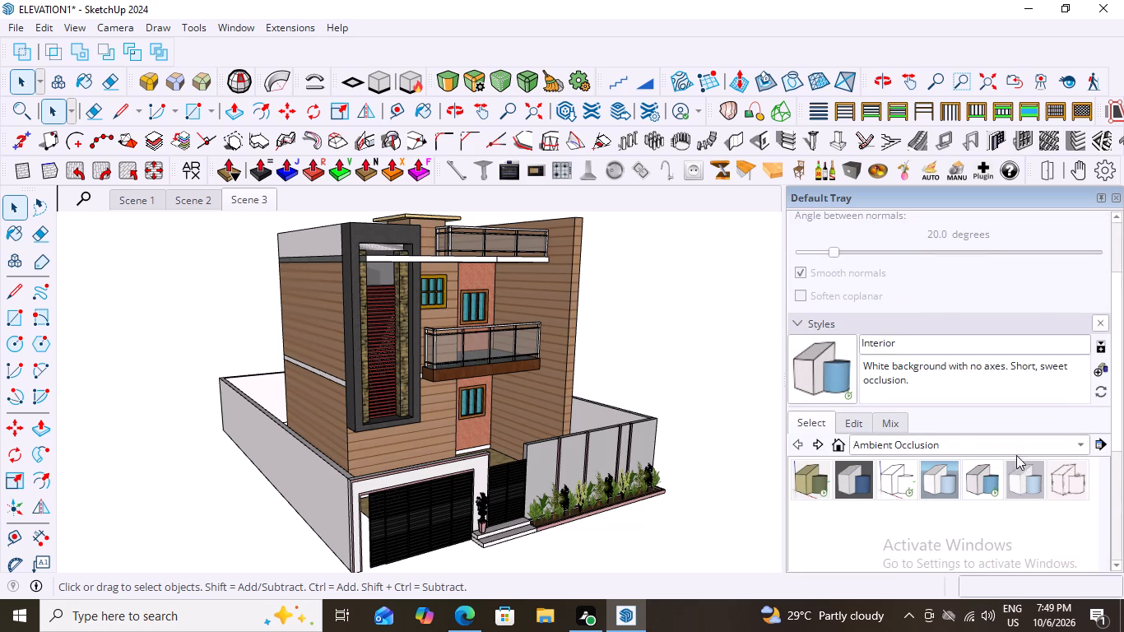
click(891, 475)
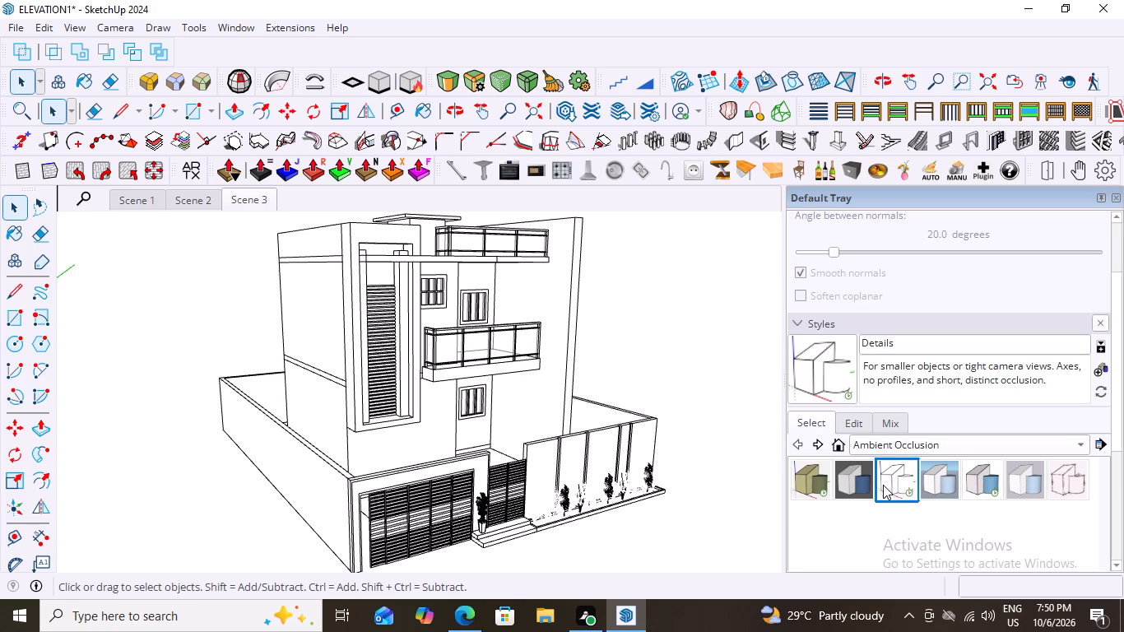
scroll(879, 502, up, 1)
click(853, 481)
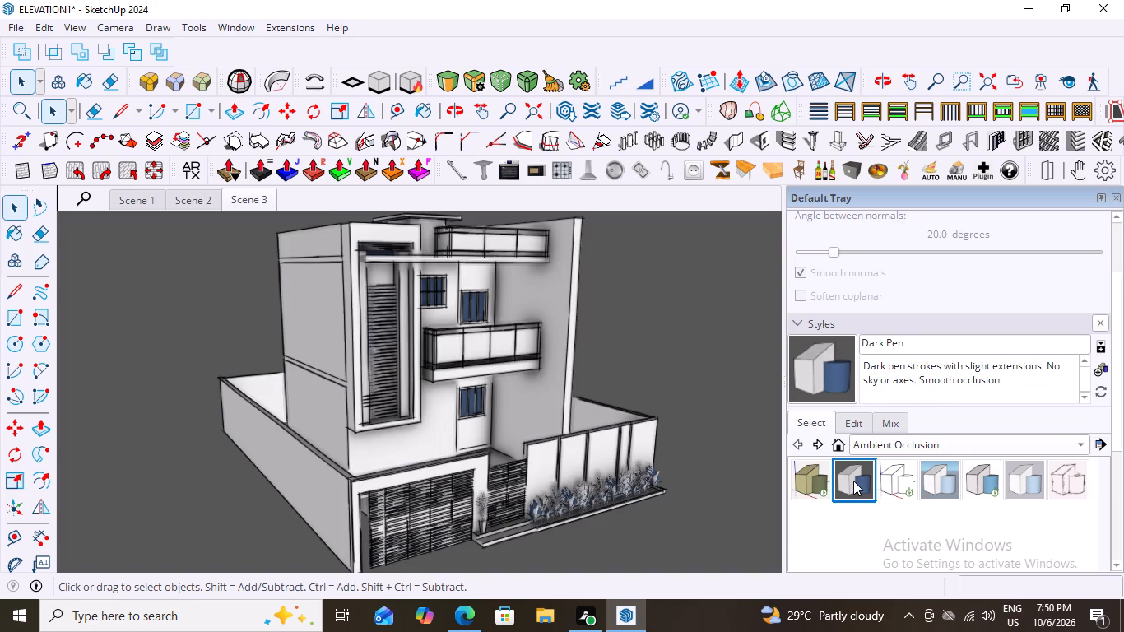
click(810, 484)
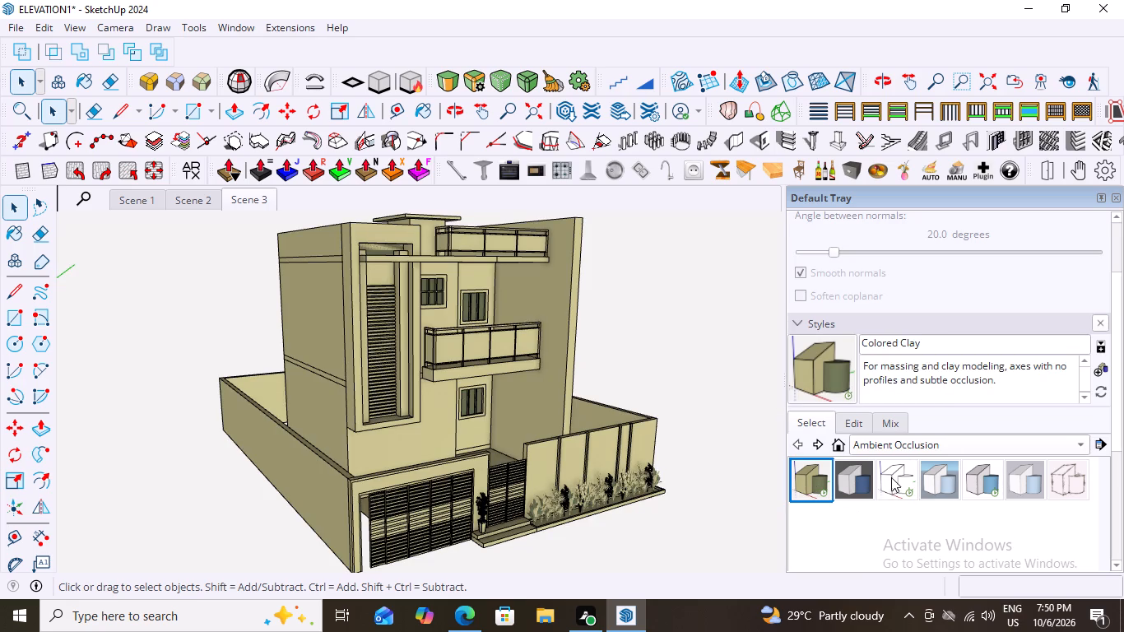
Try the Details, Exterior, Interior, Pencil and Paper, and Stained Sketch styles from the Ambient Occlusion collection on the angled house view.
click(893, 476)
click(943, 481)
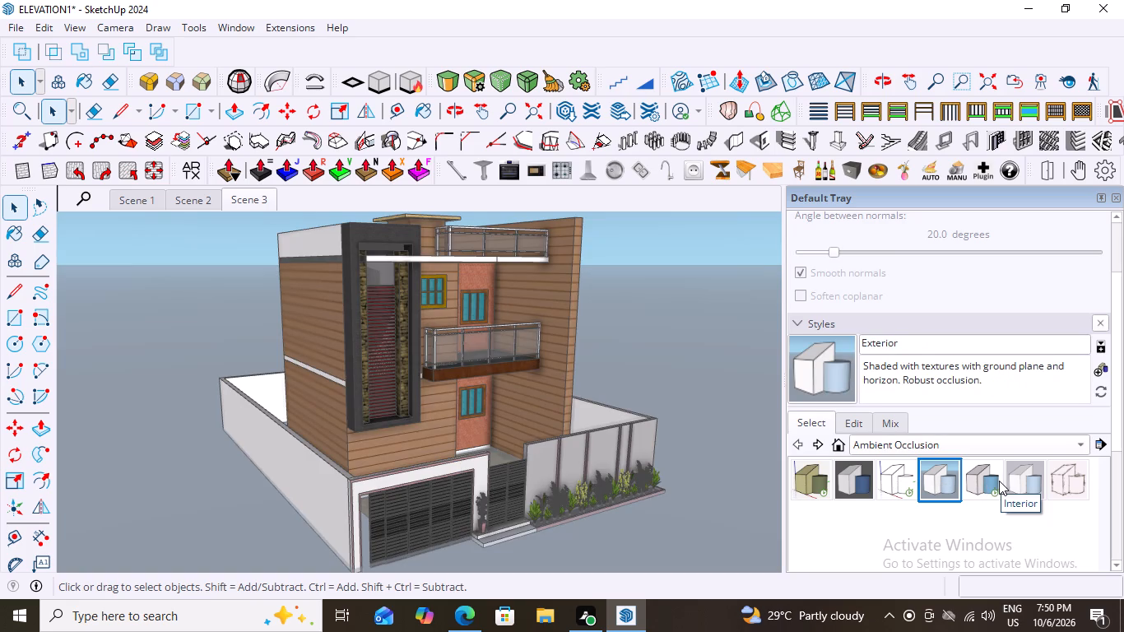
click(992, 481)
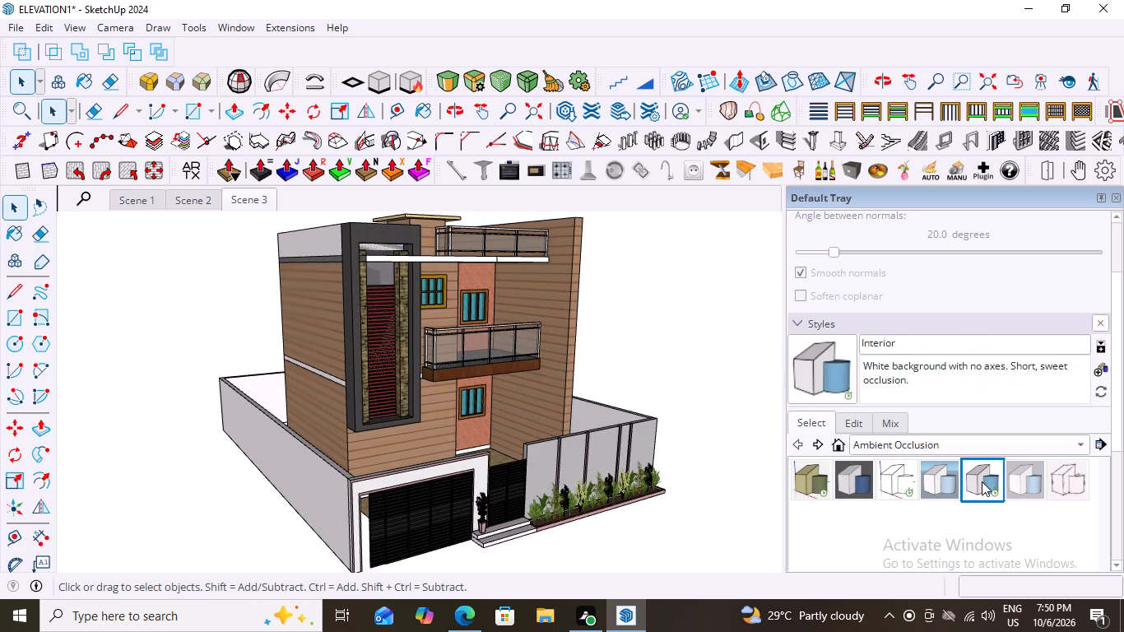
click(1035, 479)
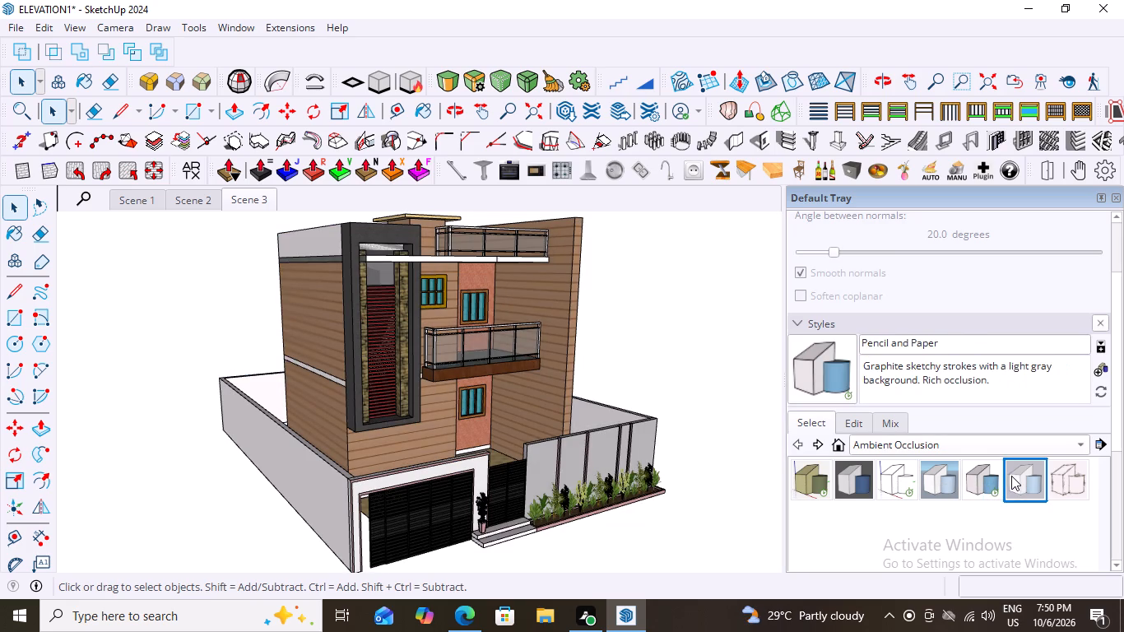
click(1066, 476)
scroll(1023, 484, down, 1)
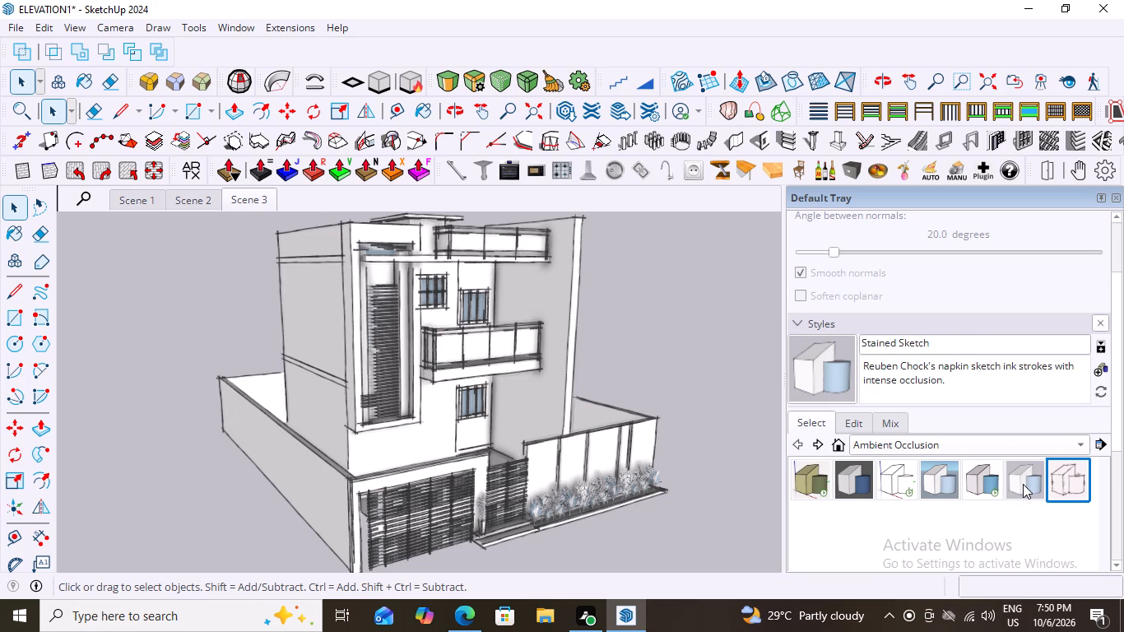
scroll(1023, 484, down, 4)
Apply the Straight Lines 08pix style from the Straight Lines collection to the angled house view.
click(1084, 441)
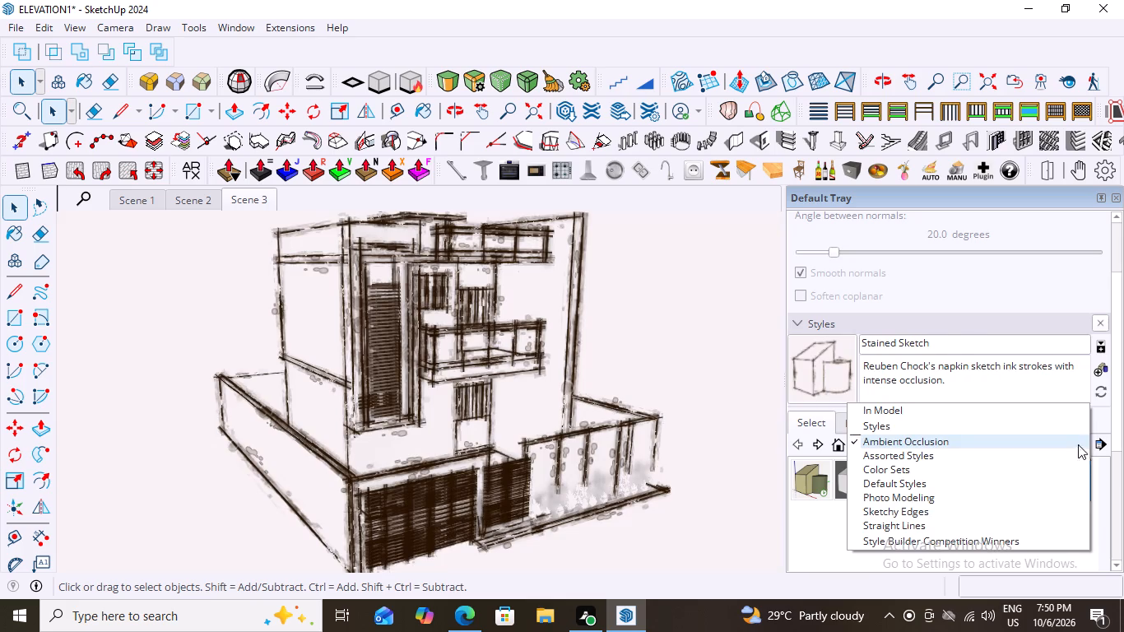
click(889, 524)
scroll(973, 513, down, 1)
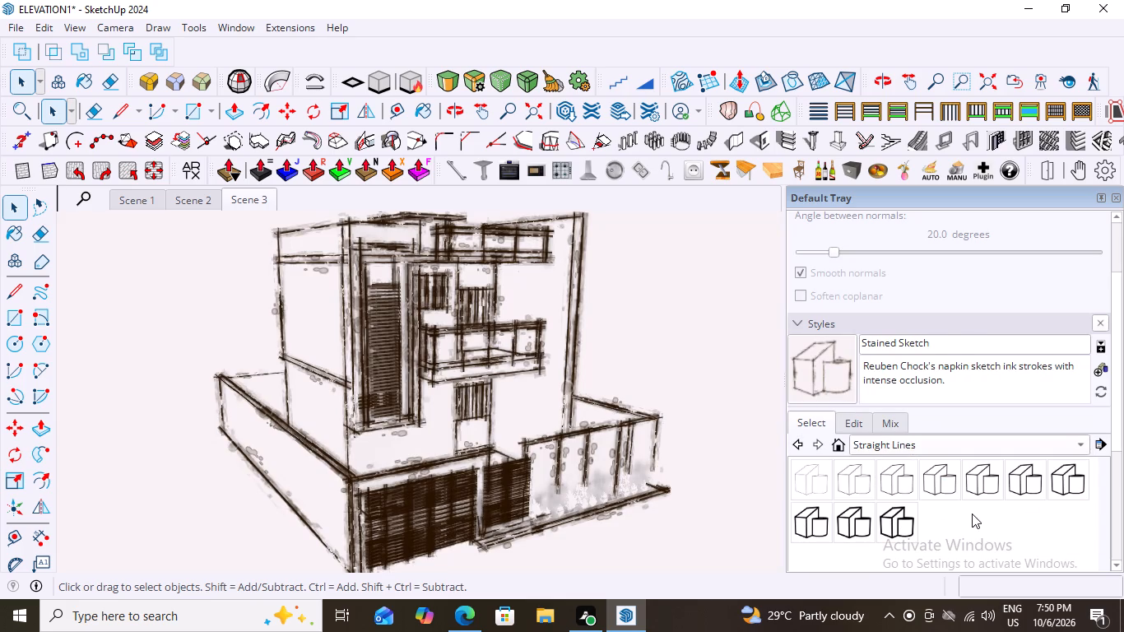
scroll(972, 513, down, 1)
click(823, 523)
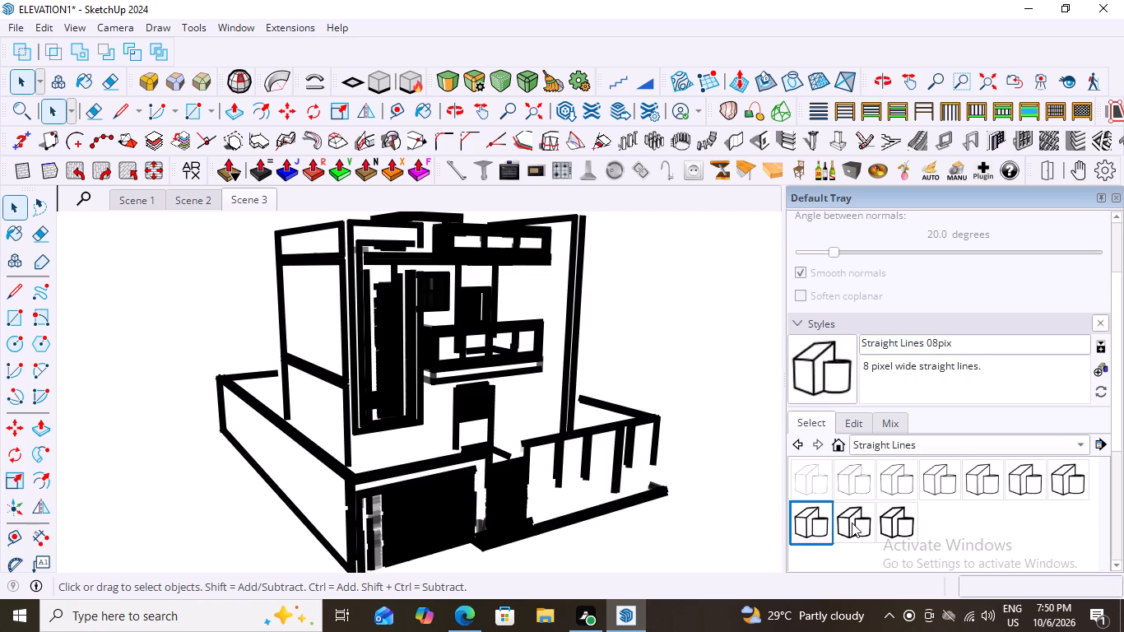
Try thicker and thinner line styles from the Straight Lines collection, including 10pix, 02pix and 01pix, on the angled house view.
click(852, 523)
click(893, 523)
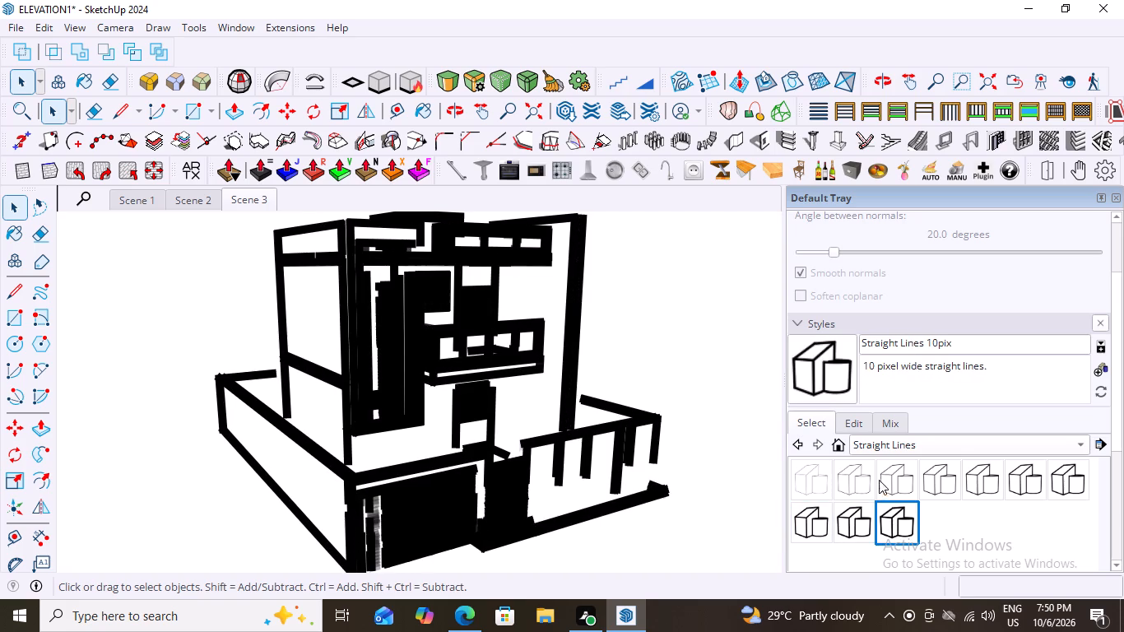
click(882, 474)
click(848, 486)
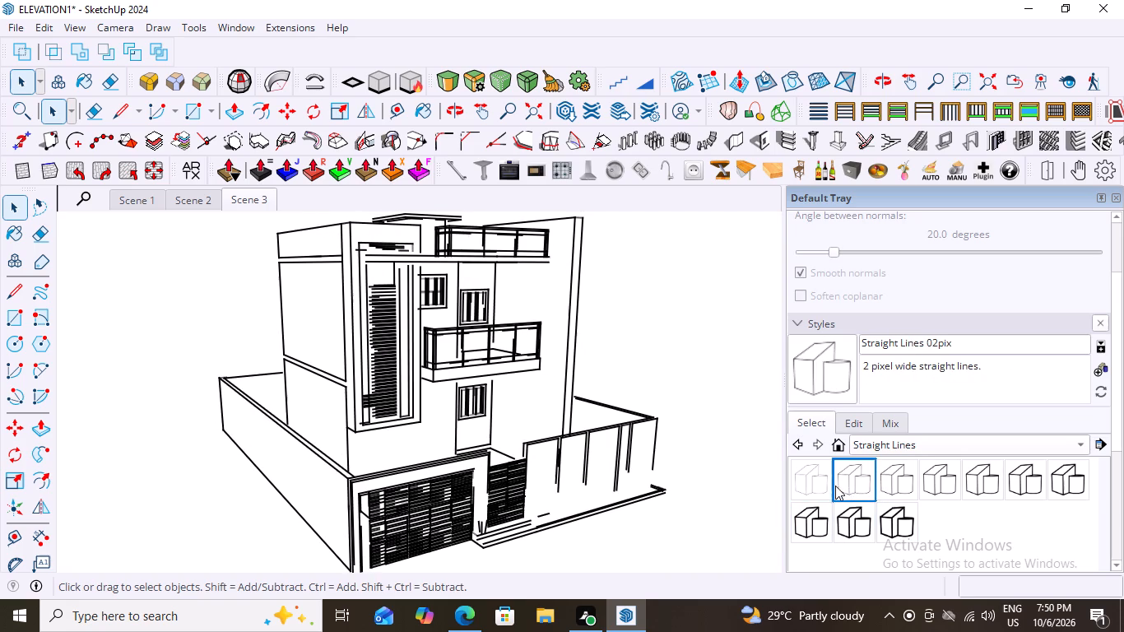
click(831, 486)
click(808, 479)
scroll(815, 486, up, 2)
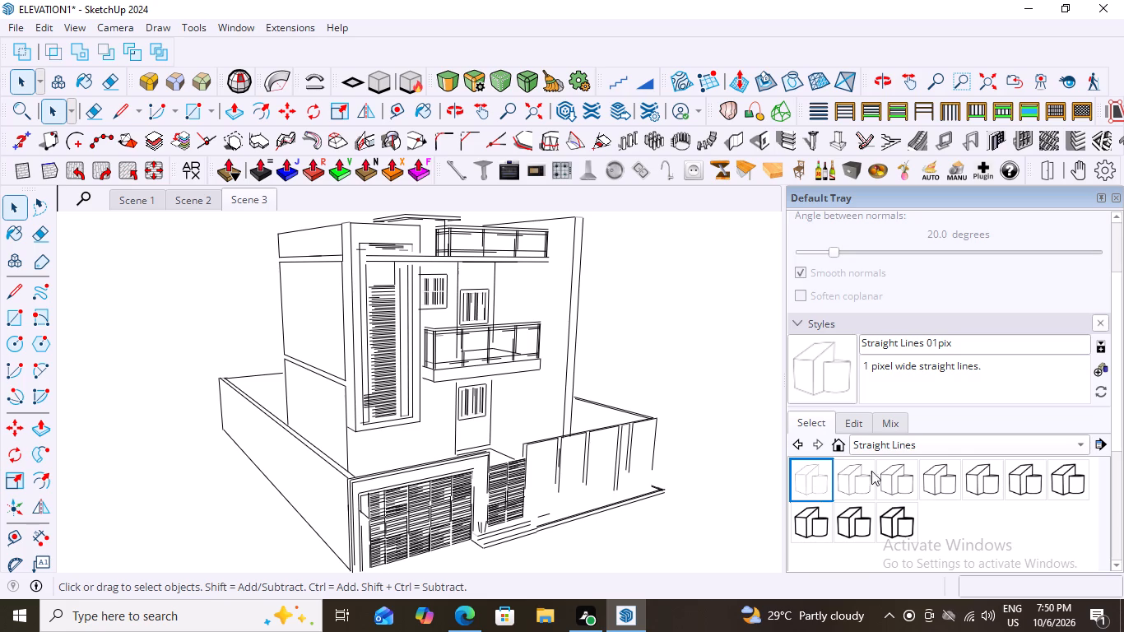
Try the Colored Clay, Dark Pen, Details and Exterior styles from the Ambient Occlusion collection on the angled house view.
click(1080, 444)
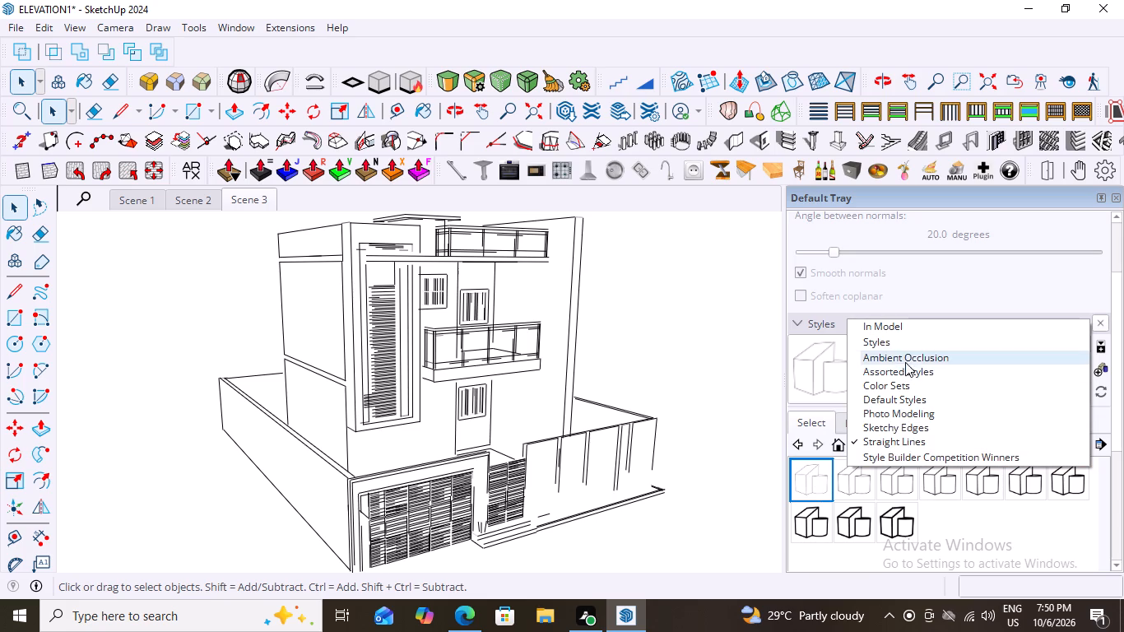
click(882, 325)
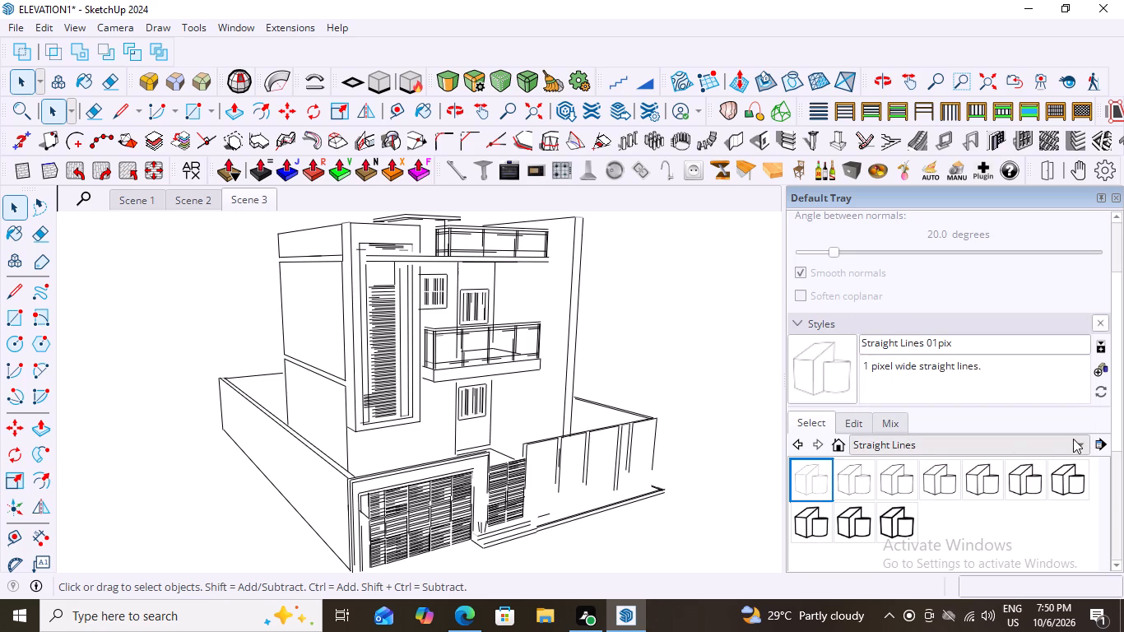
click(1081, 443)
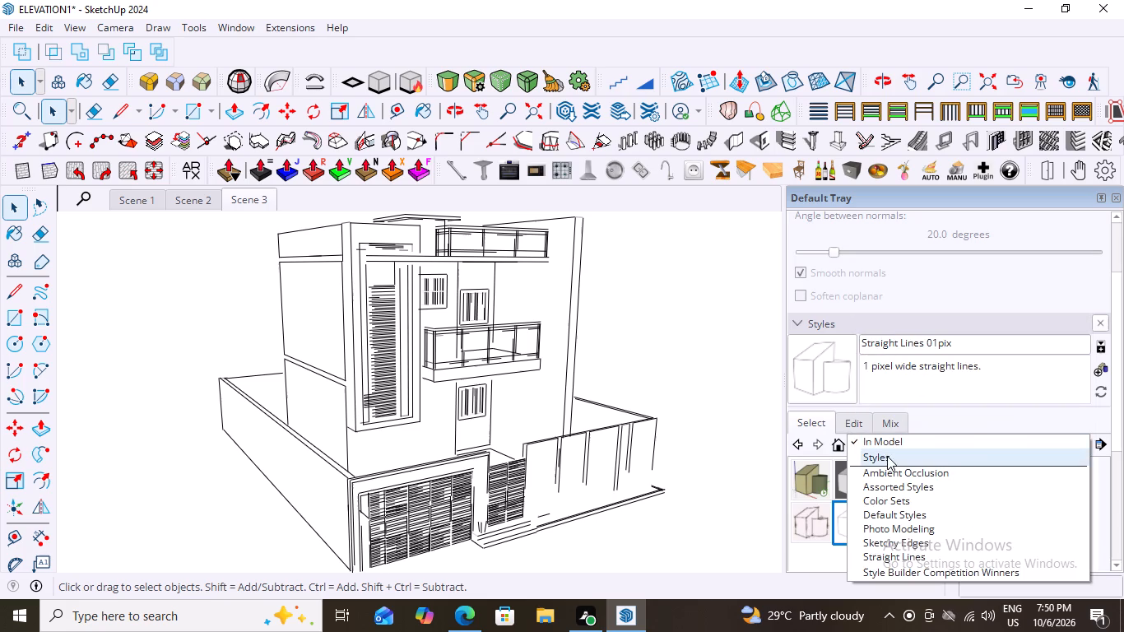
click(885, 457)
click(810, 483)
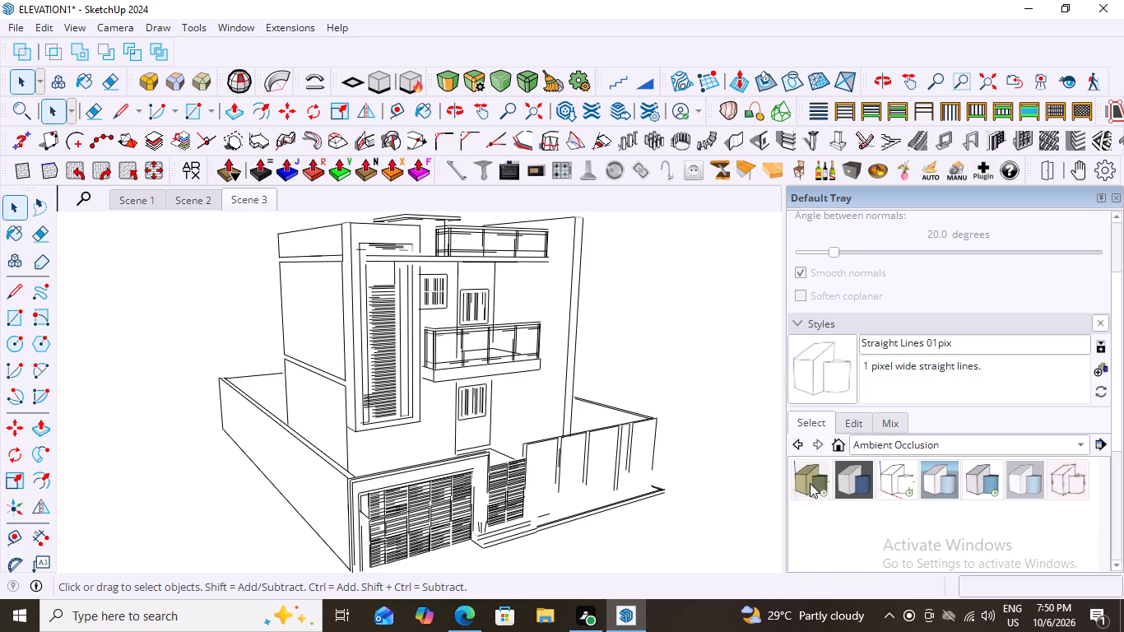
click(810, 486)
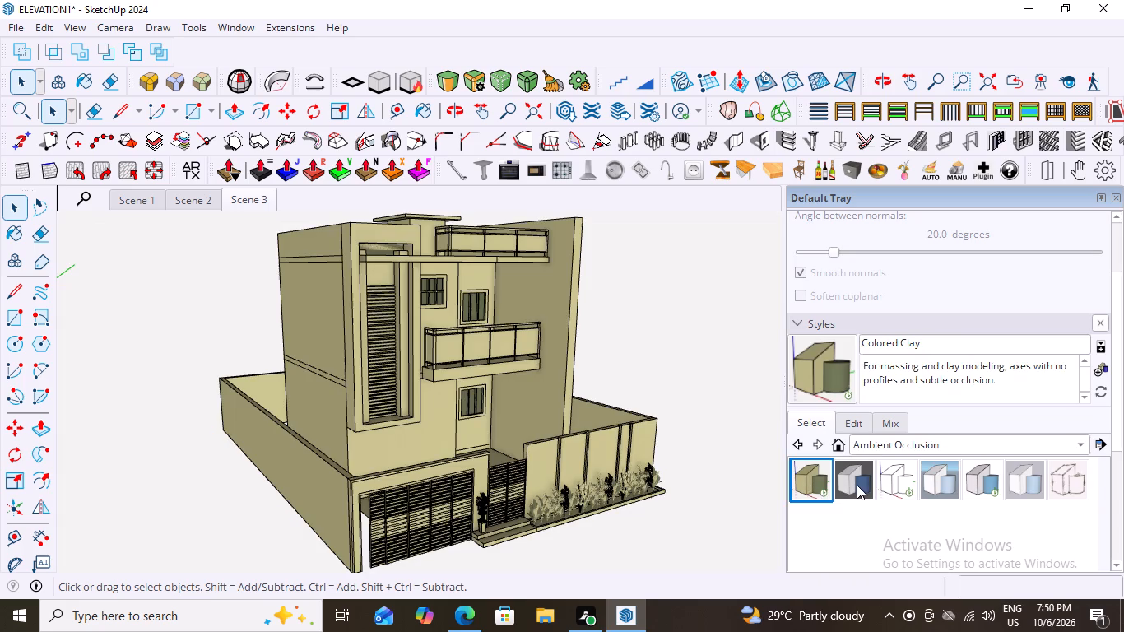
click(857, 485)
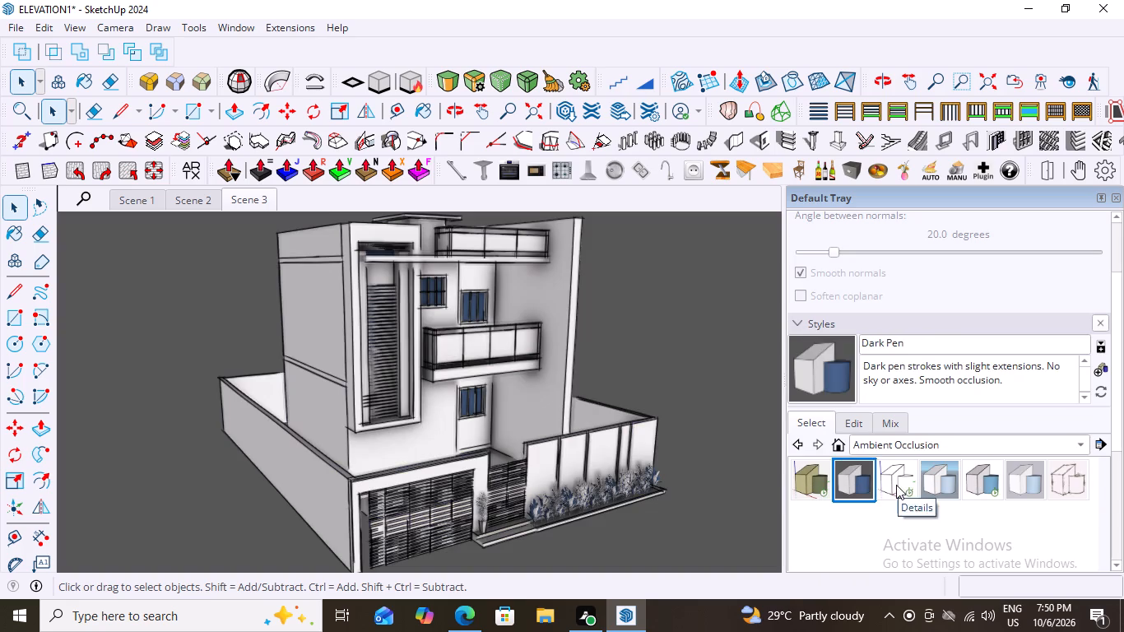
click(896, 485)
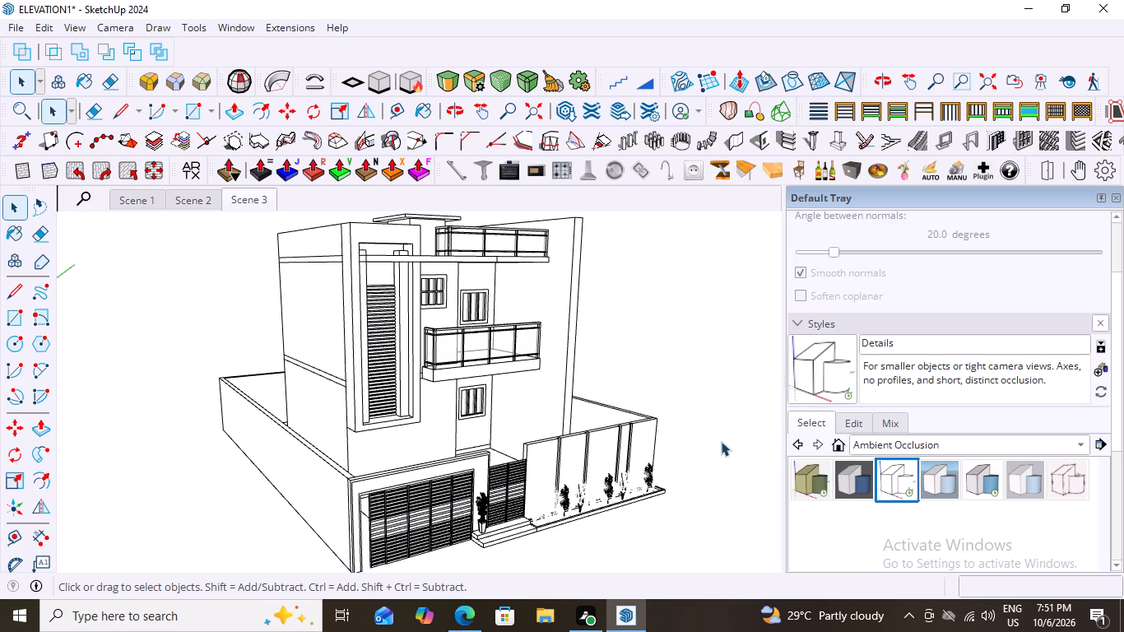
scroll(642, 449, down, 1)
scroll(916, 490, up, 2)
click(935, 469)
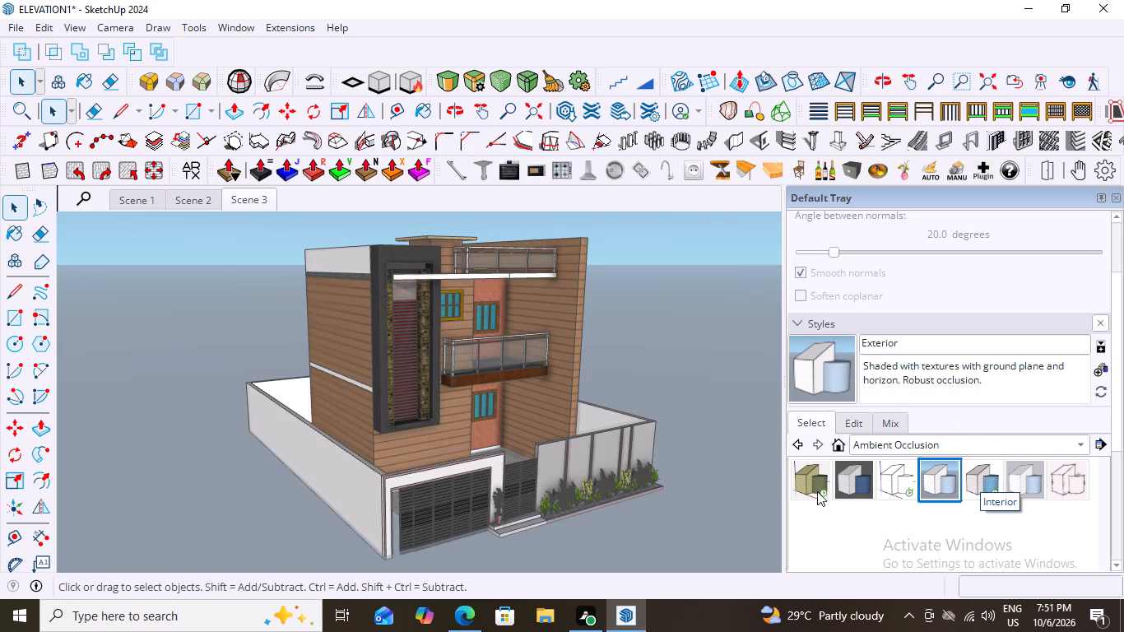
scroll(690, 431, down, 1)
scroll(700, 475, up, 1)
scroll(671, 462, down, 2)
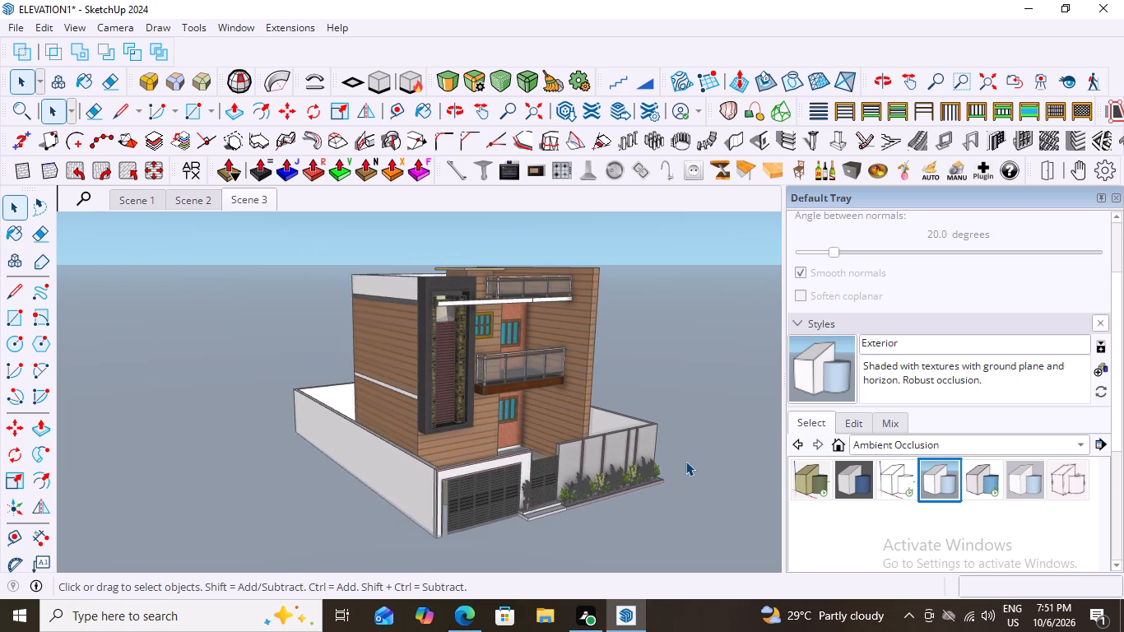
Turn the house to a near-frontal view and apply the Details style from the Ambient Occlusion collection.
middle_drag(685, 461, 565, 460)
scroll(562, 506, up, 3)
scroll(504, 376, down, 5)
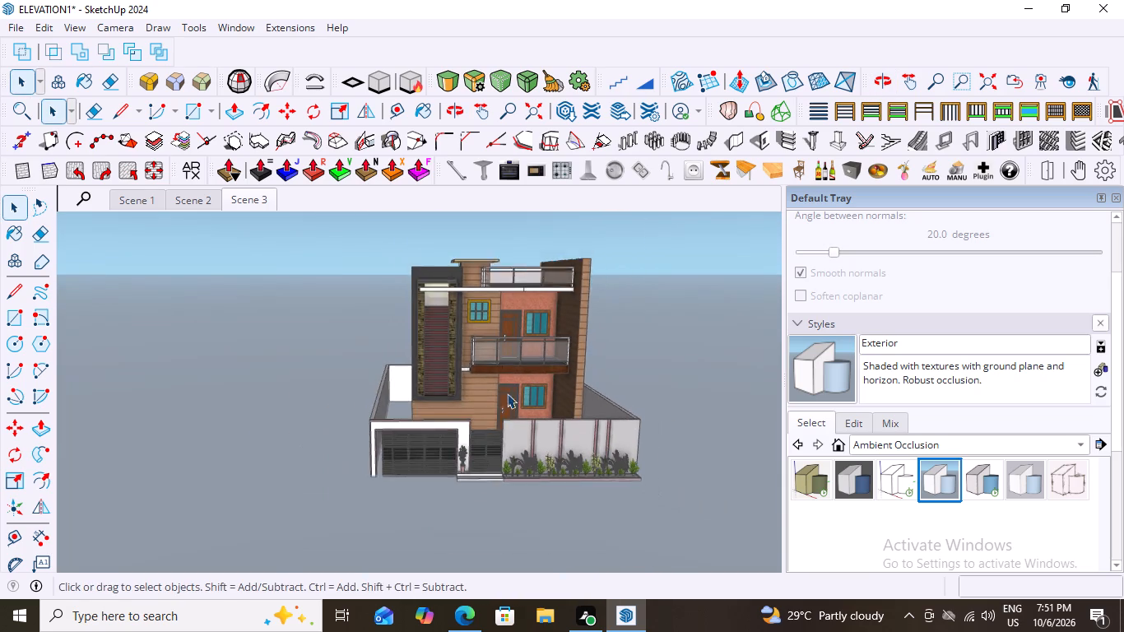
scroll(569, 497, up, 2)
scroll(571, 494, down, 2)
scroll(552, 348, up, 1)
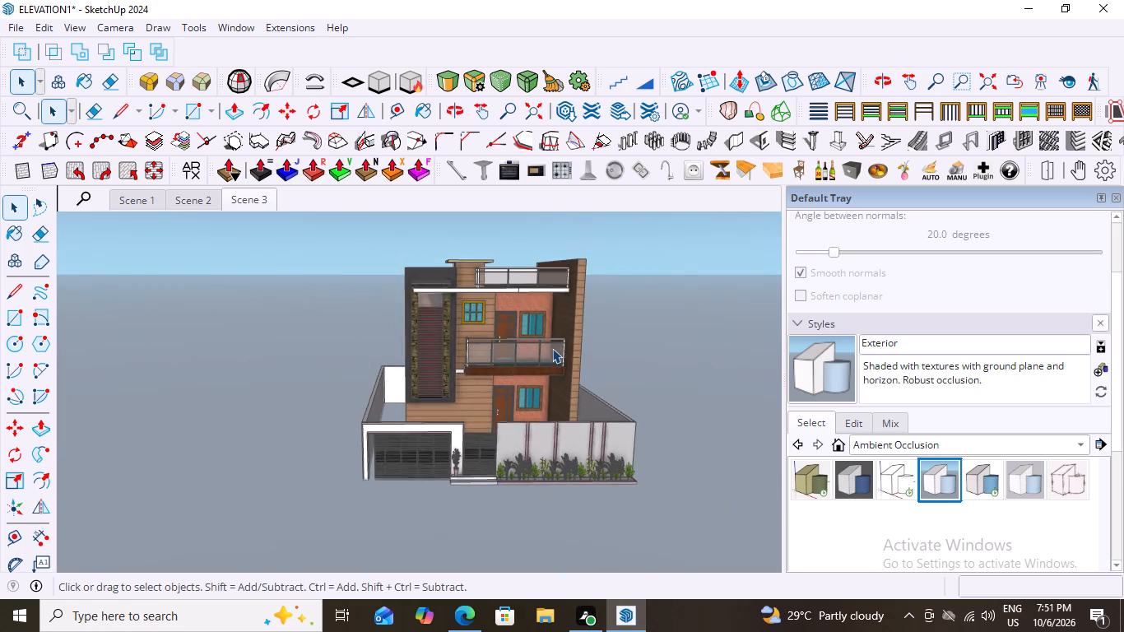
scroll(552, 348, up, 1)
click(894, 481)
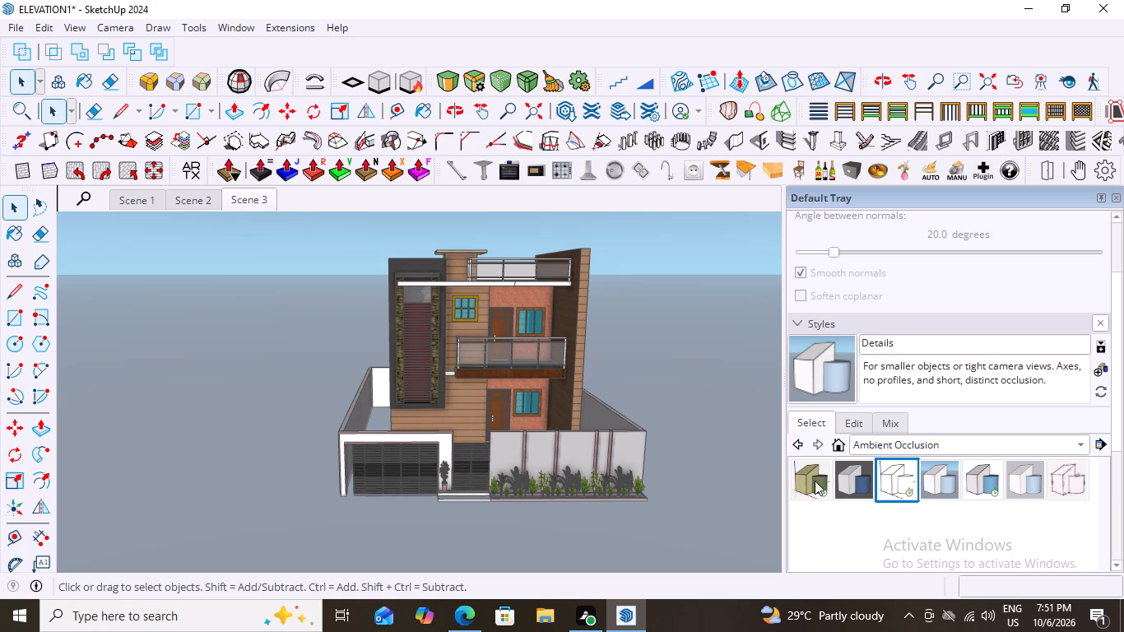
Frame the whole house in a near-frontal perspective and update Scene 3 with this view and the Details style.
scroll(575, 443, up, 1)
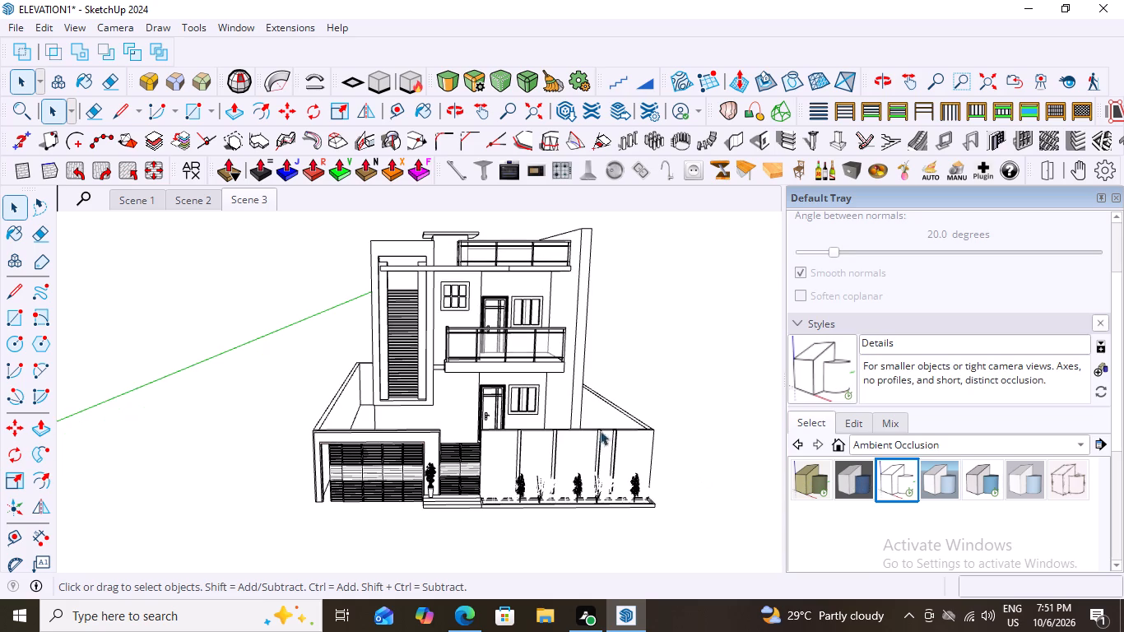
scroll(601, 426, down, 6)
middle_drag(601, 448, 508, 442)
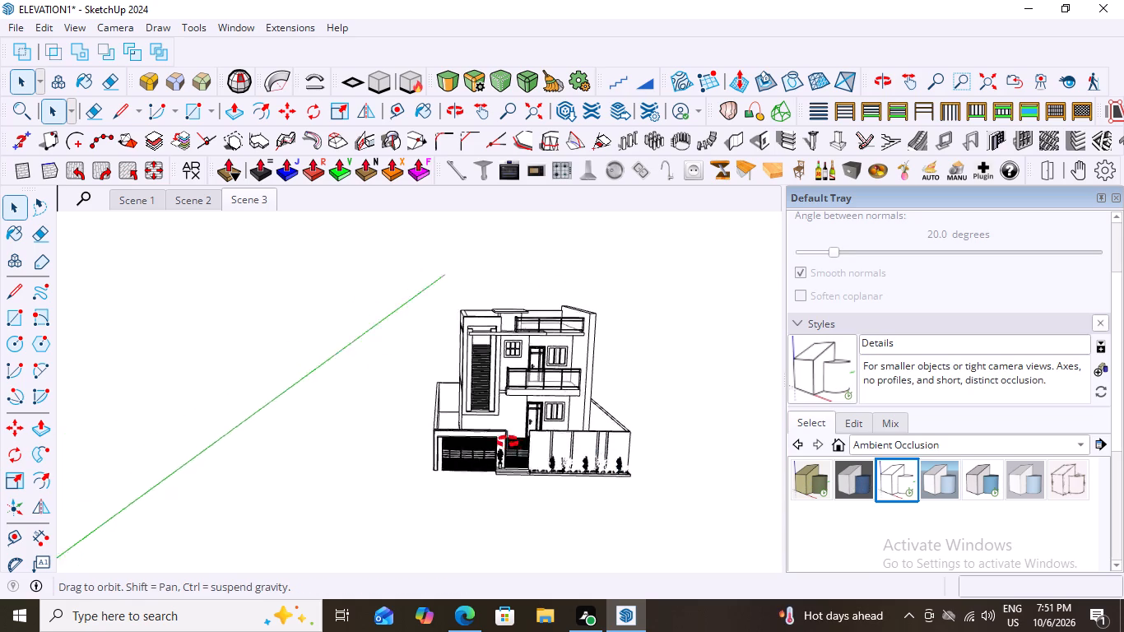
middle_drag(508, 442, 546, 424)
scroll(611, 451, up, 5)
middle_drag(620, 455, 660, 455)
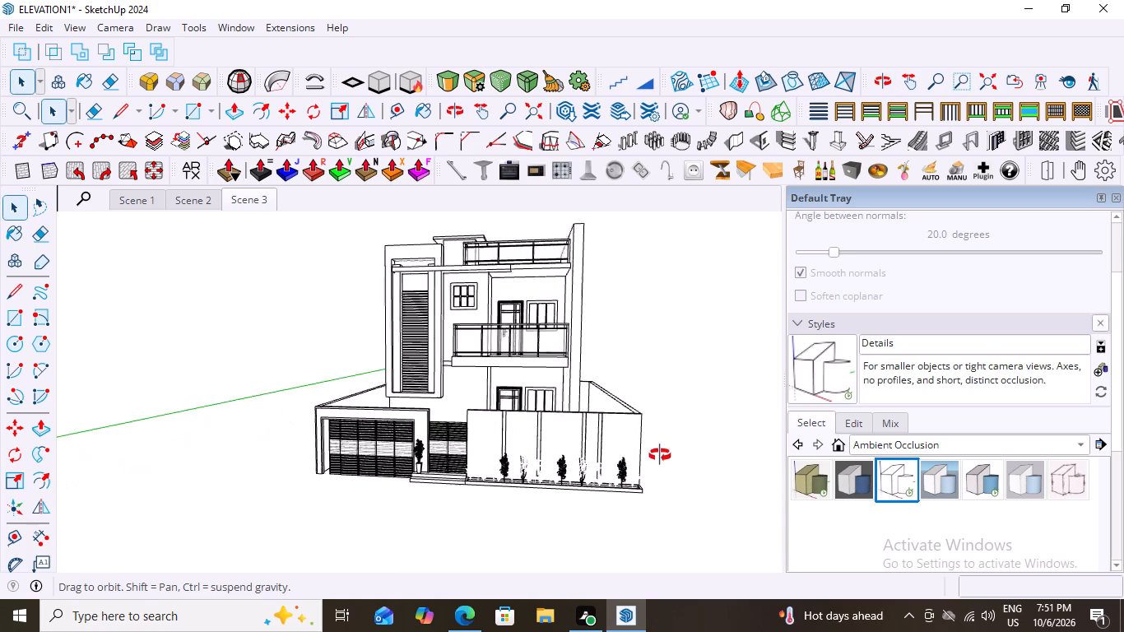
middle_drag(660, 455, 666, 462)
scroll(667, 476, down, 1)
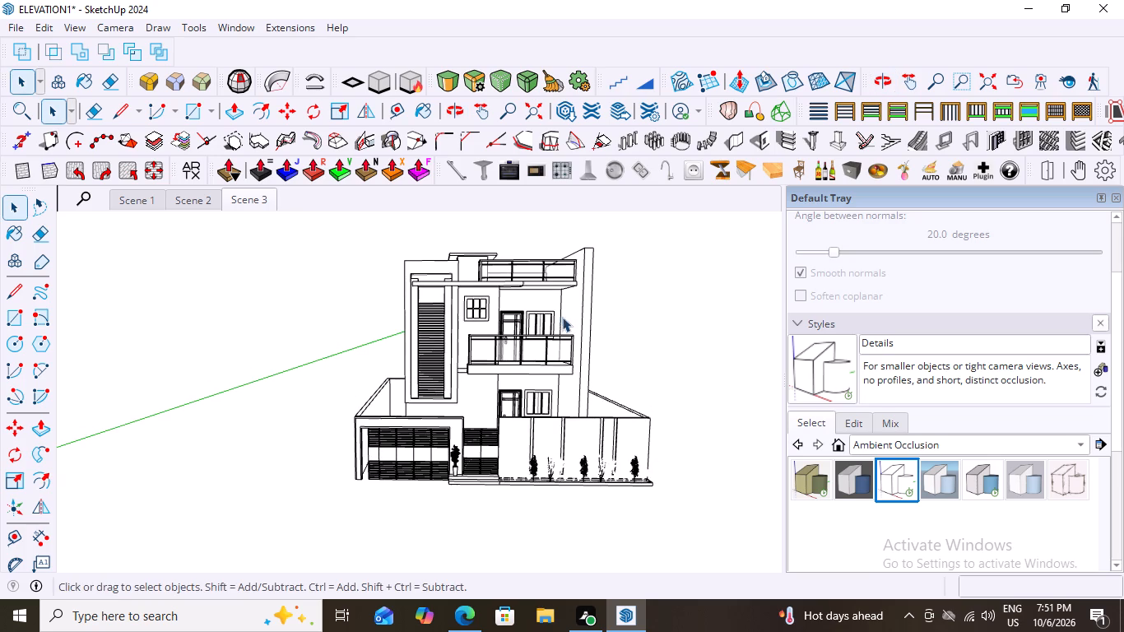
scroll(559, 313, up, 2)
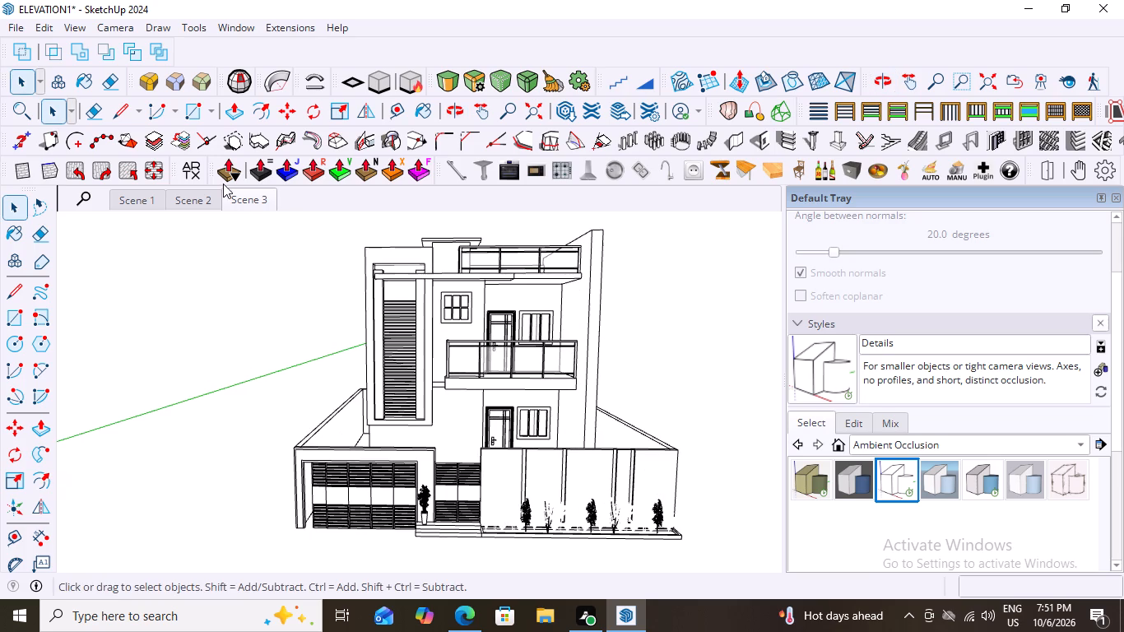
right_click(262, 196)
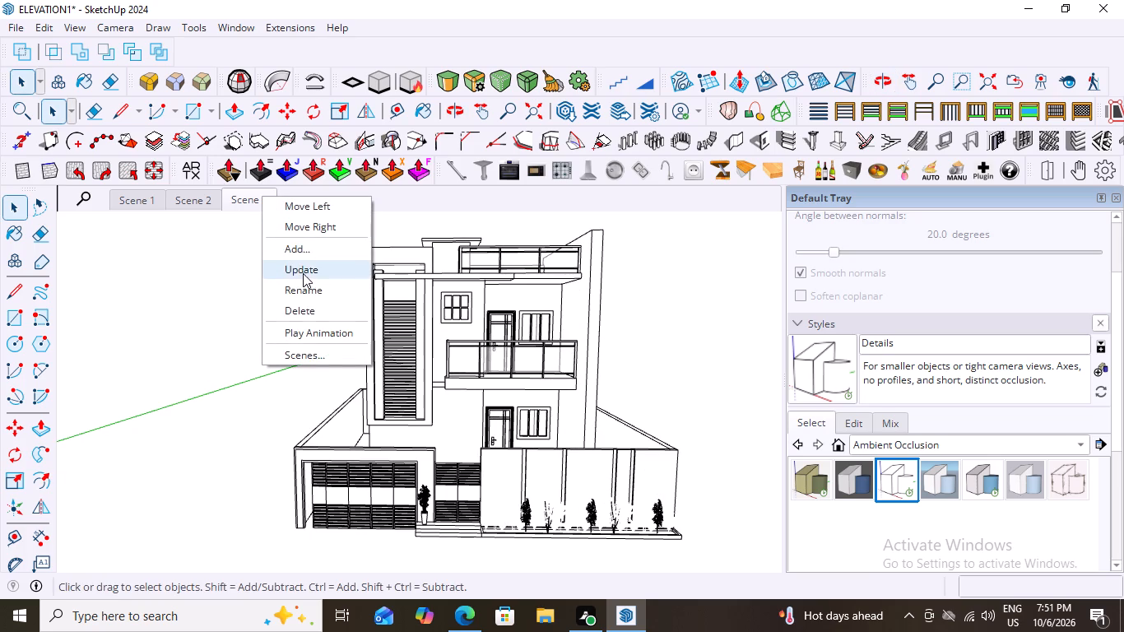
click(303, 272)
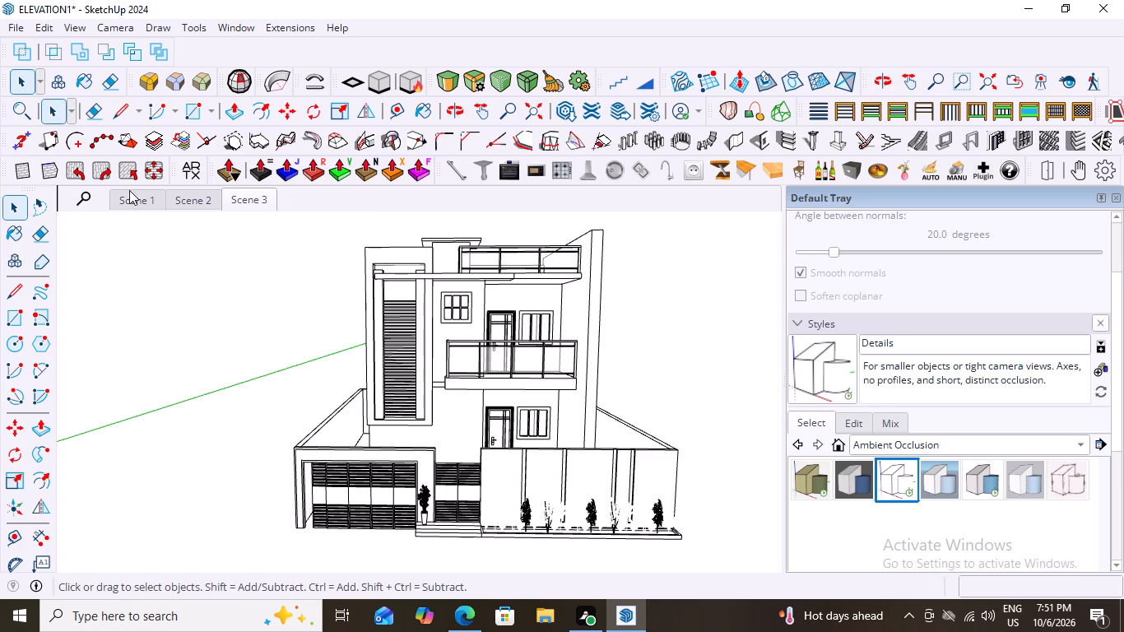
Go through Scenes 1, 2 and 3 to compare their saved views and styles.
click(133, 196)
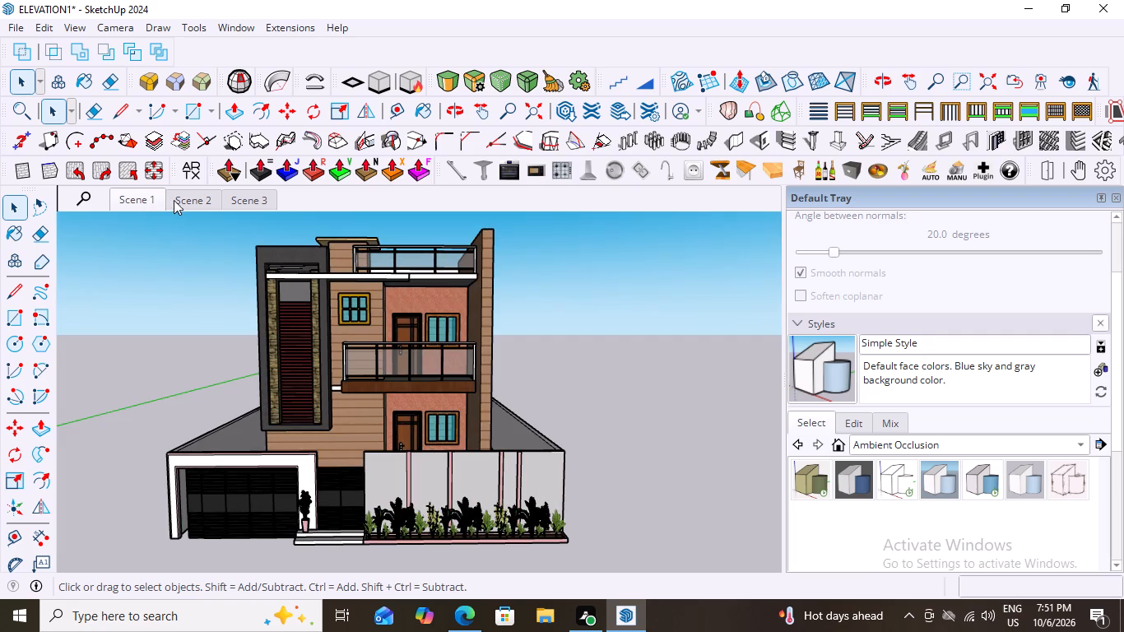
click(183, 200)
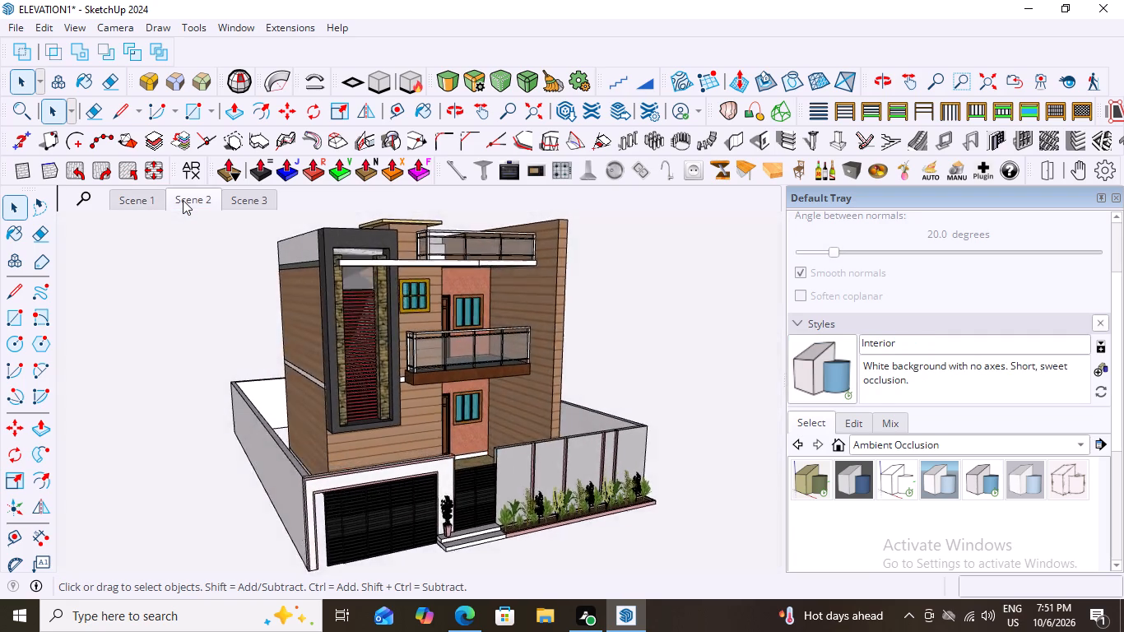
click(234, 202)
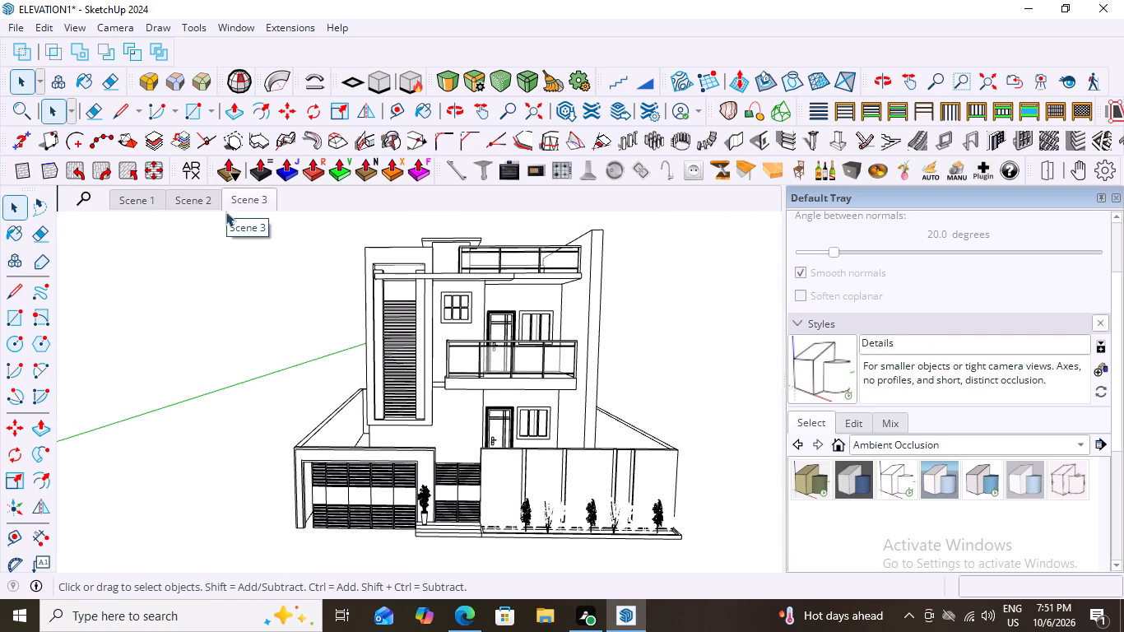
Add a new scene after Scene 3 from a slightly closer near-frontal view of the house.
scroll(506, 371, up, 1)
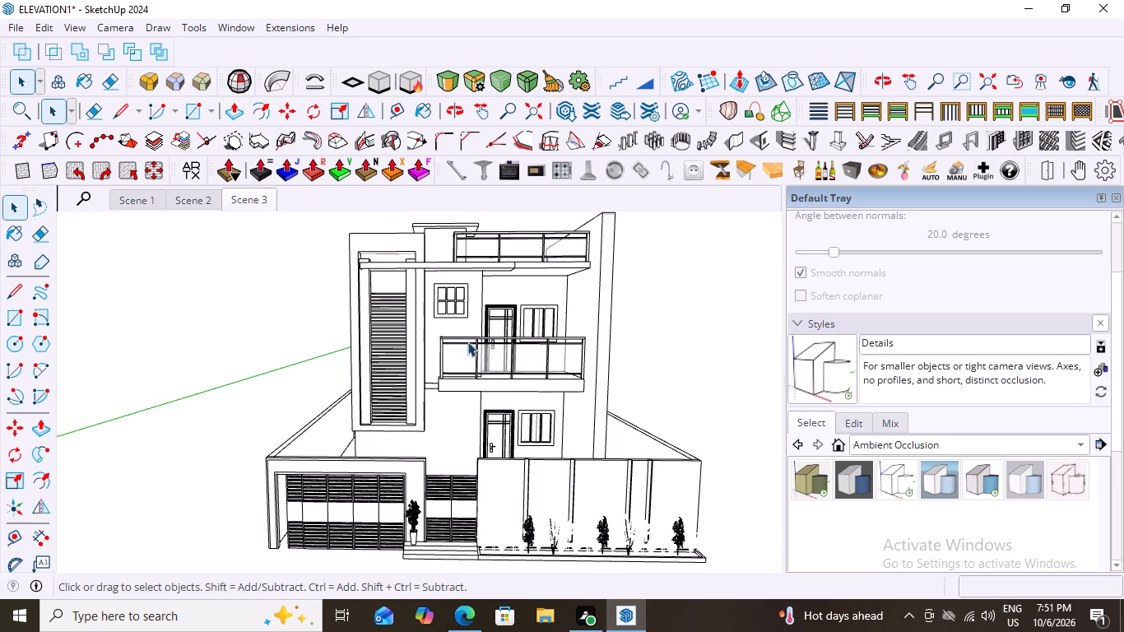
scroll(464, 340, down, 1)
scroll(460, 344, up, 1)
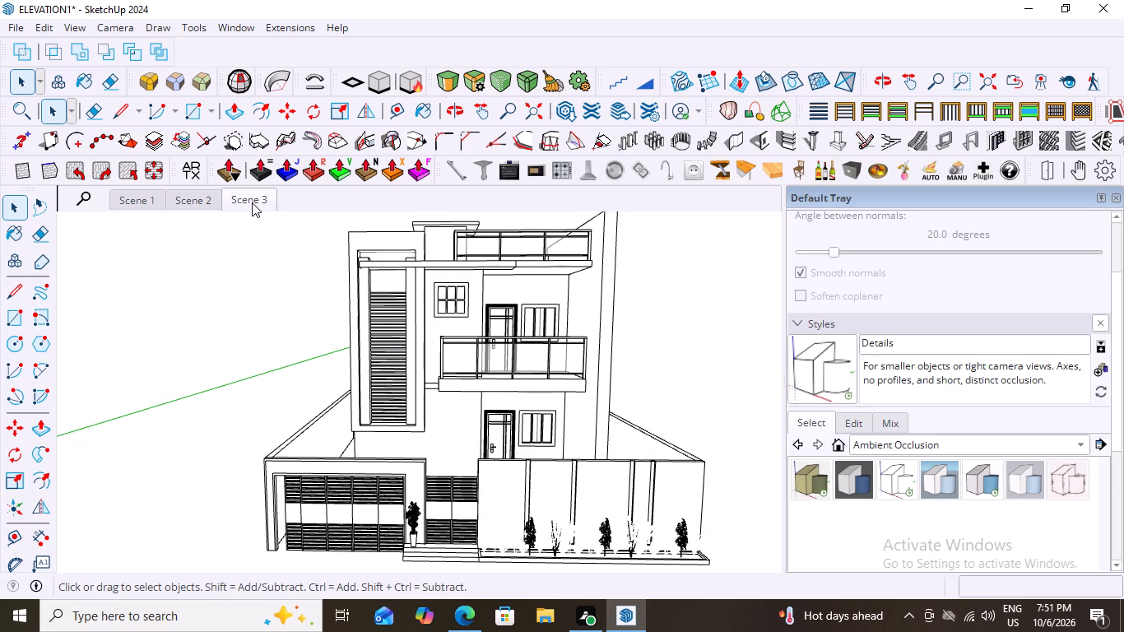
right_click(263, 202)
click(300, 255)
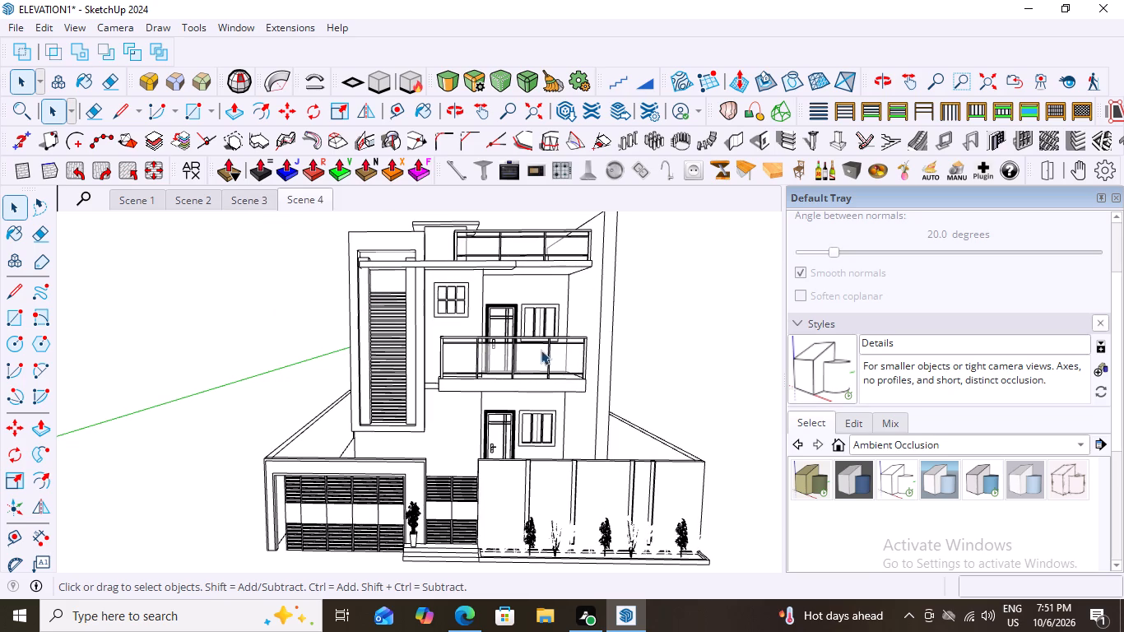
Apply the Colored Clay style from the Ambient Occlusion collection to the Scene 4 view.
click(806, 485)
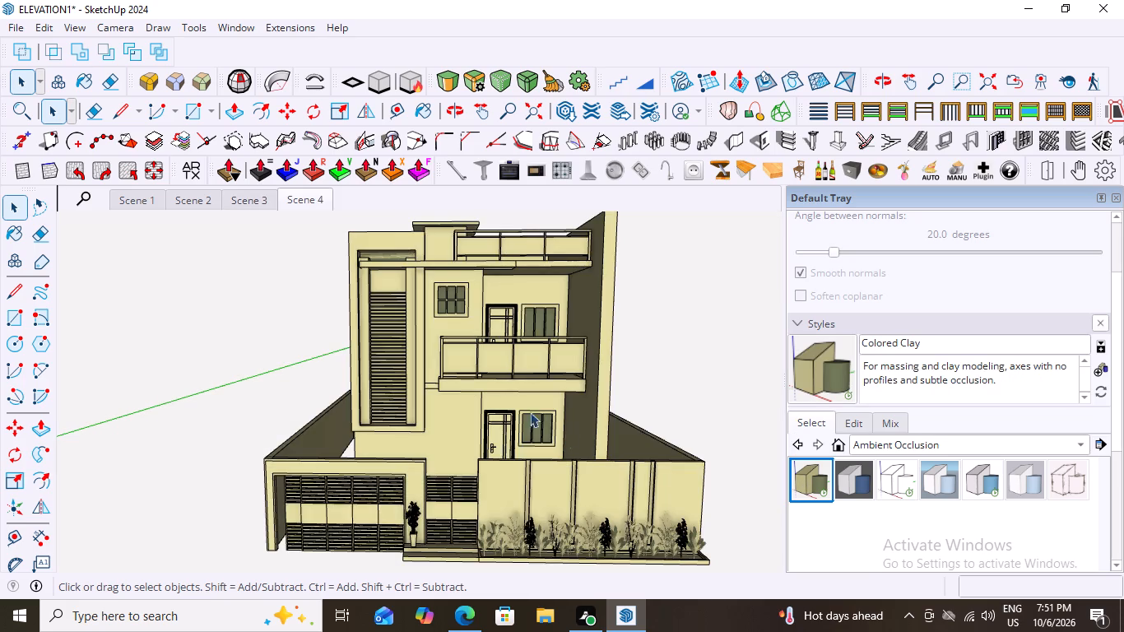
Examine the Colored Clay house from the front, from both sides and from above, including balconies and roof.
scroll(462, 374, down, 3)
middle_drag(592, 346, 513, 406)
scroll(513, 406, up, 2)
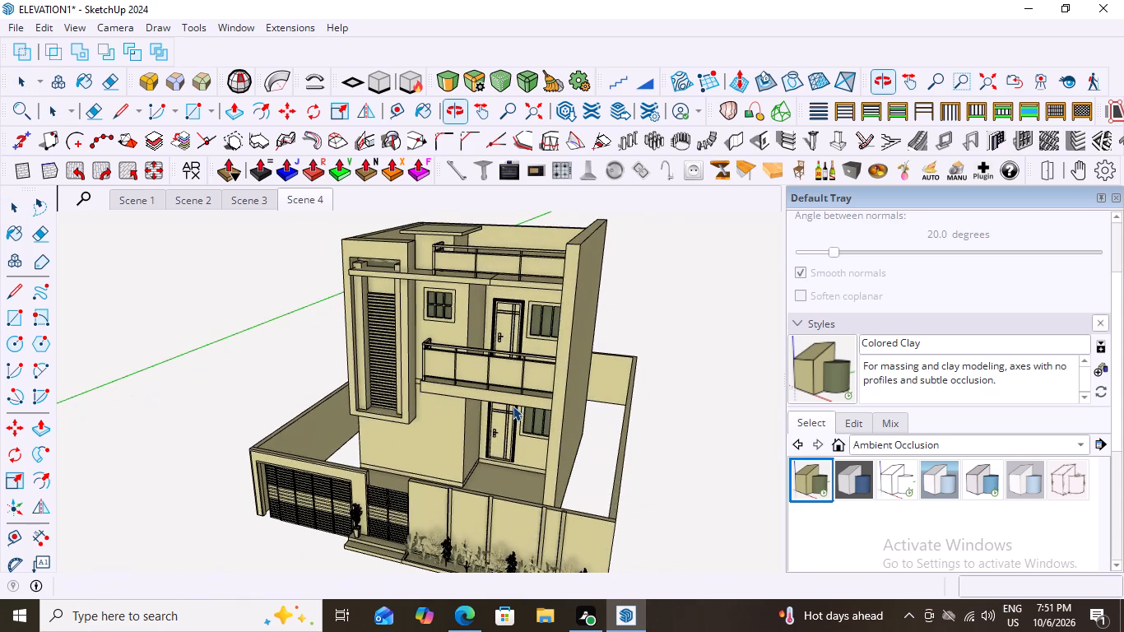
scroll(515, 400, down, 4)
middle_drag(504, 435, 460, 372)
scroll(460, 372, up, 7)
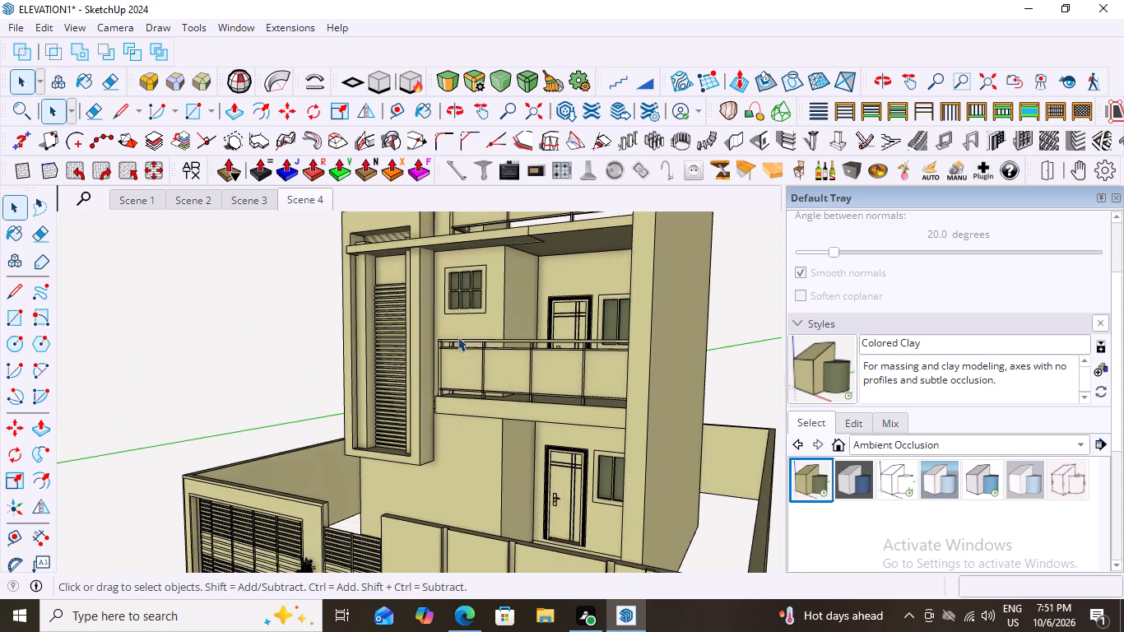
scroll(449, 326, up, 1)
middle_drag(464, 351, 657, 385)
scroll(436, 358, down, 6)
middle_drag(453, 460, 485, 467)
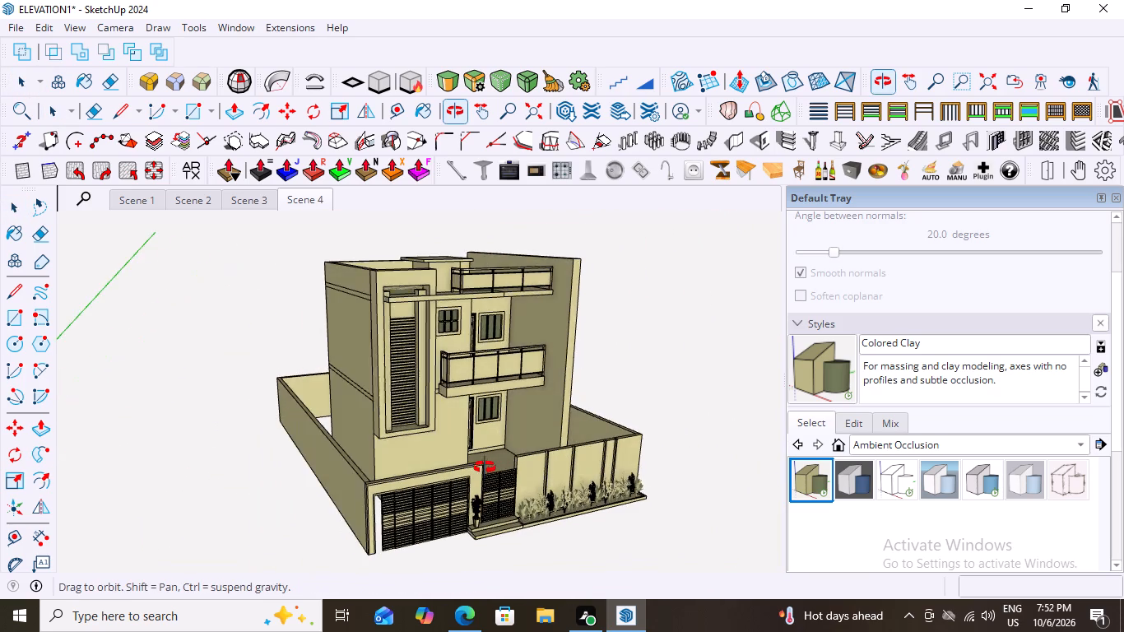
middle_drag(485, 467, 415, 396)
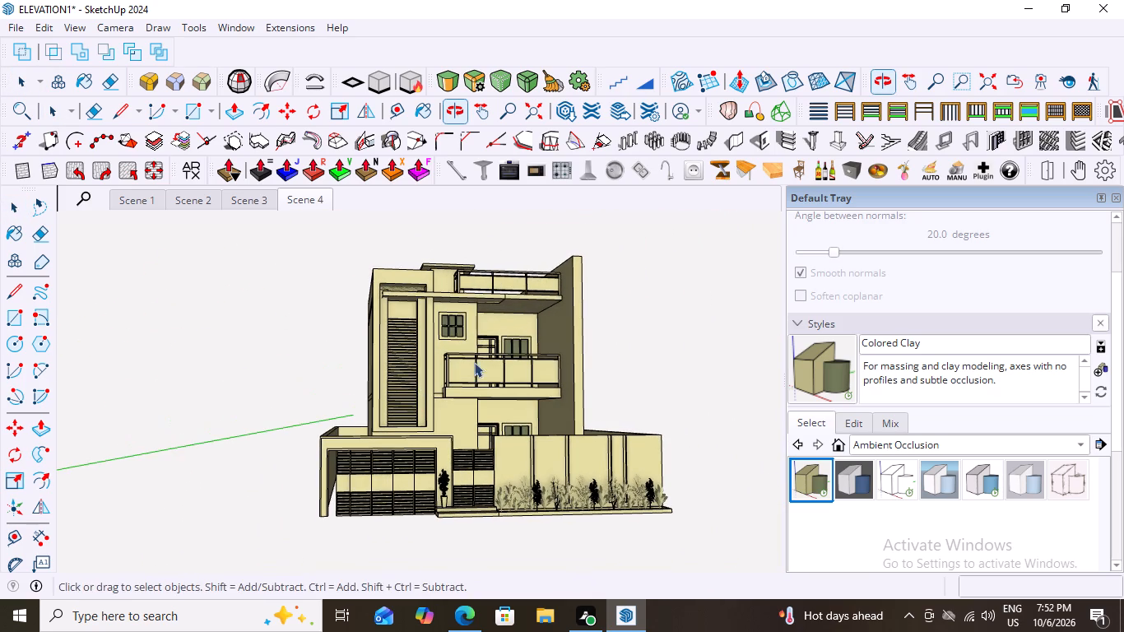
middle_drag(501, 362, 400, 379)
scroll(399, 378, up, 4)
scroll(540, 385, up, 3)
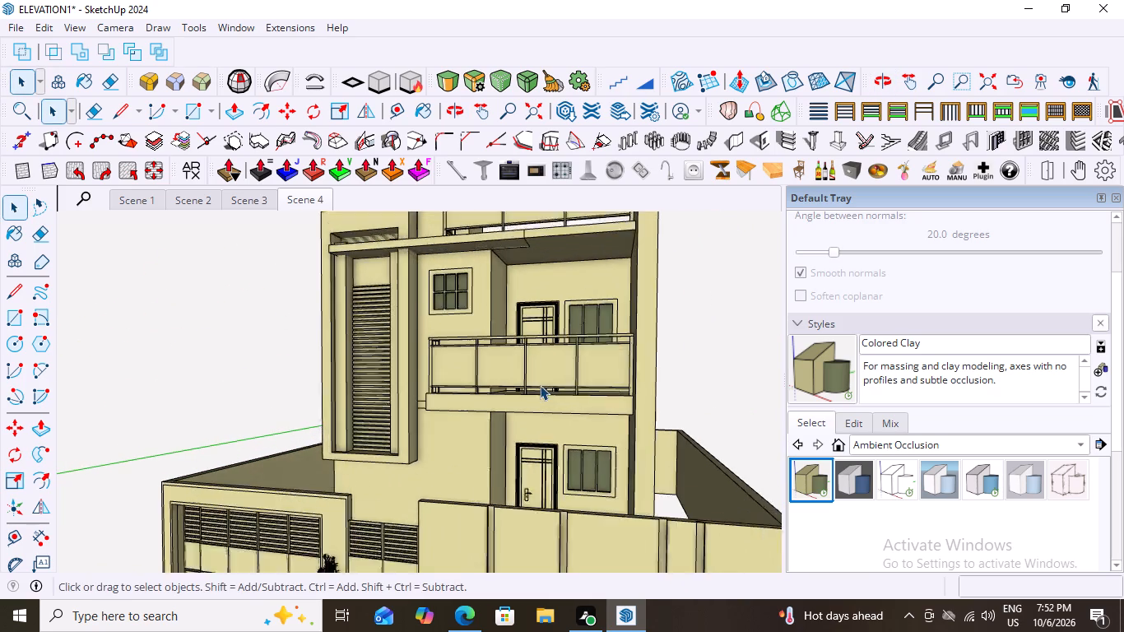
scroll(540, 385, up, 1)
scroll(690, 460, down, 4)
middle_drag(577, 396, 490, 397)
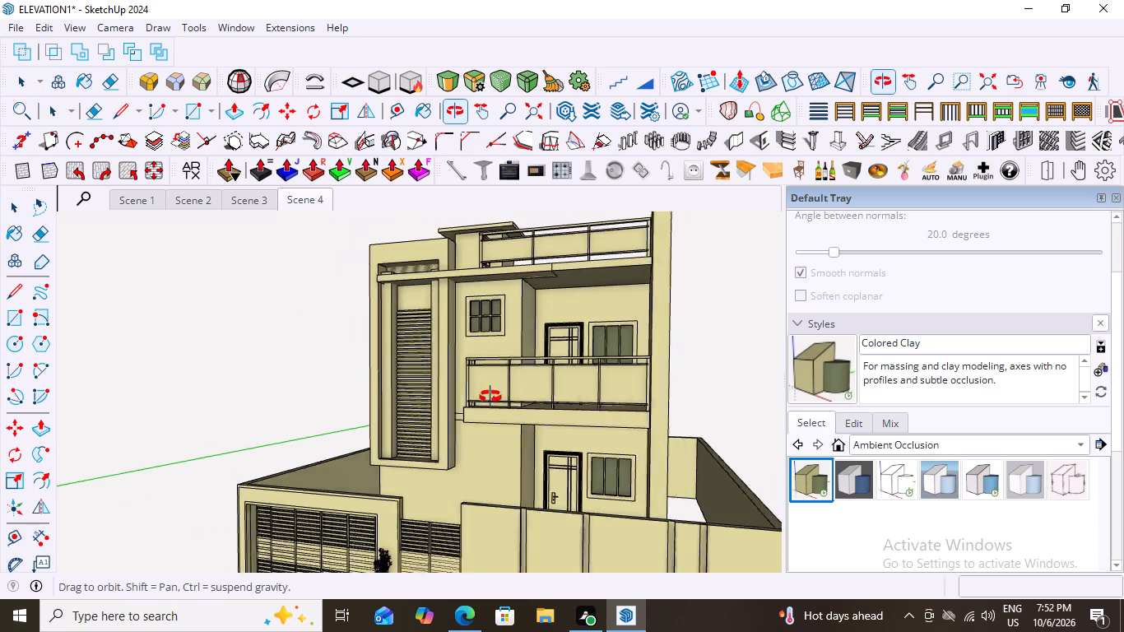
middle_drag(490, 397, 800, 559)
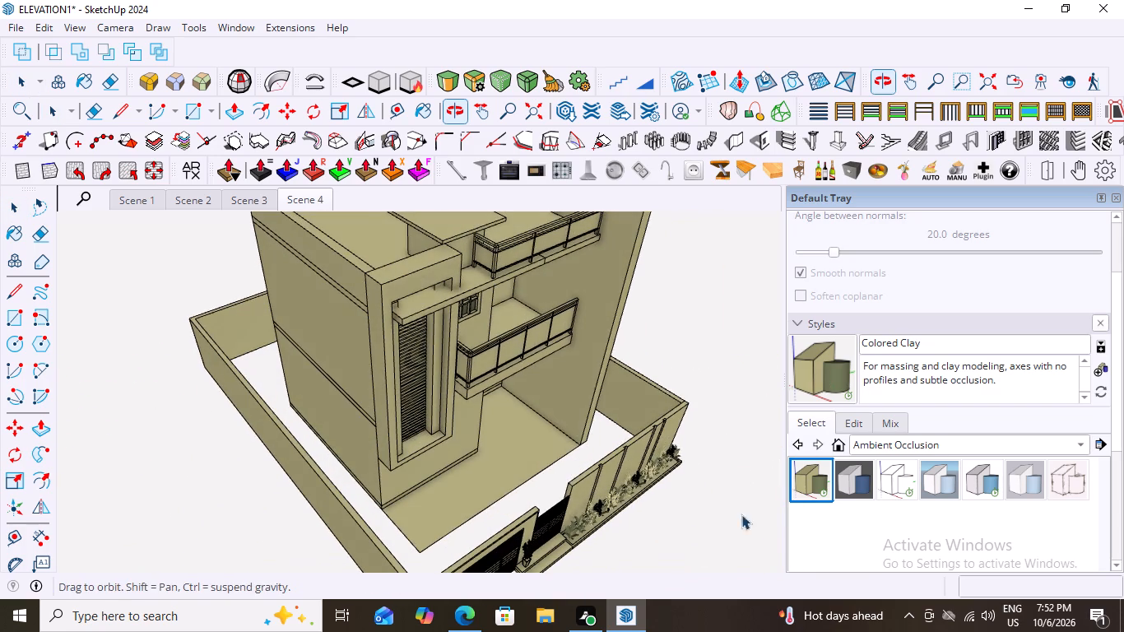
scroll(312, 337, down, 9)
middle_drag(372, 312, 382, 304)
scroll(374, 309, up, 7)
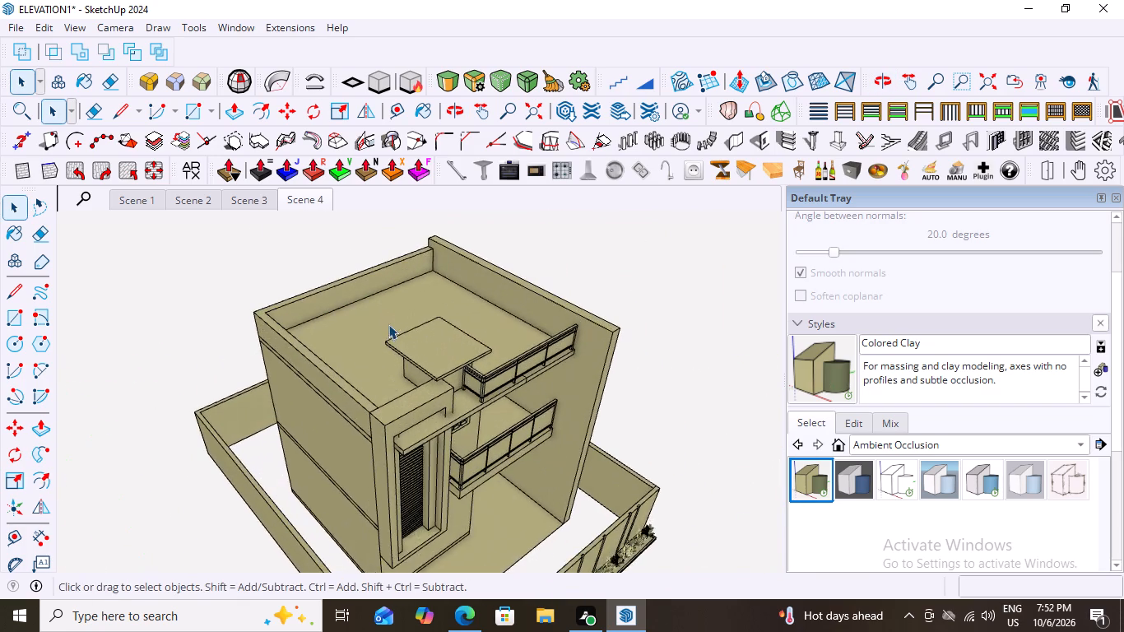
scroll(417, 307, down, 5)
middle_drag(433, 370, 479, 365)
scroll(479, 365, up, 3)
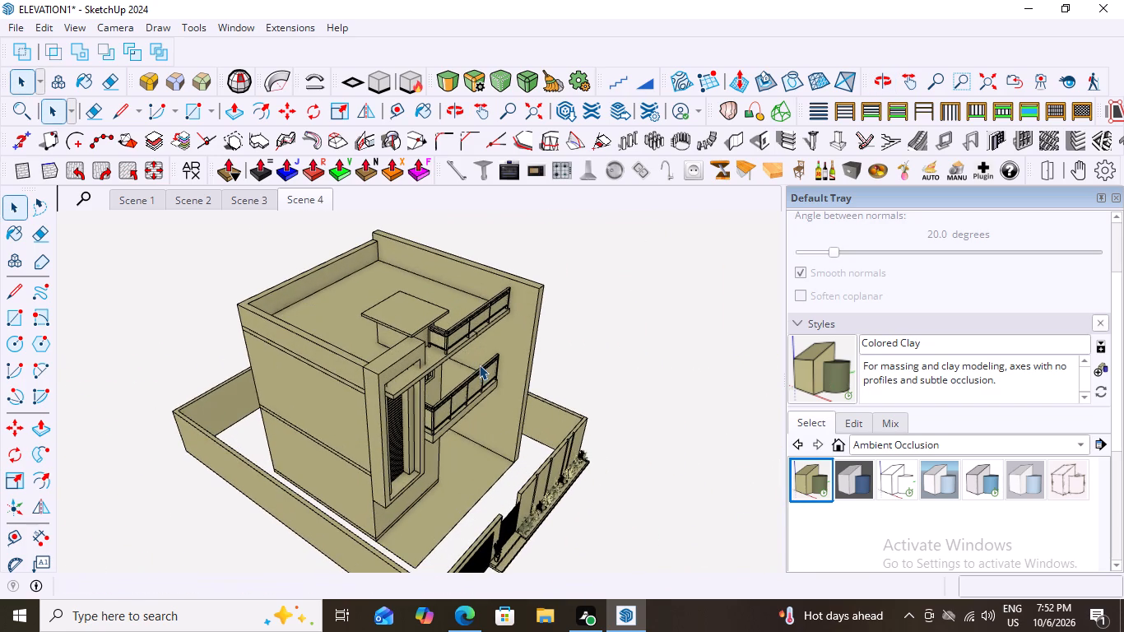
scroll(419, 323, down, 2)
middle_drag(387, 428, 419, 439)
scroll(419, 439, up, 2)
scroll(419, 439, down, 2)
scroll(377, 335, up, 1)
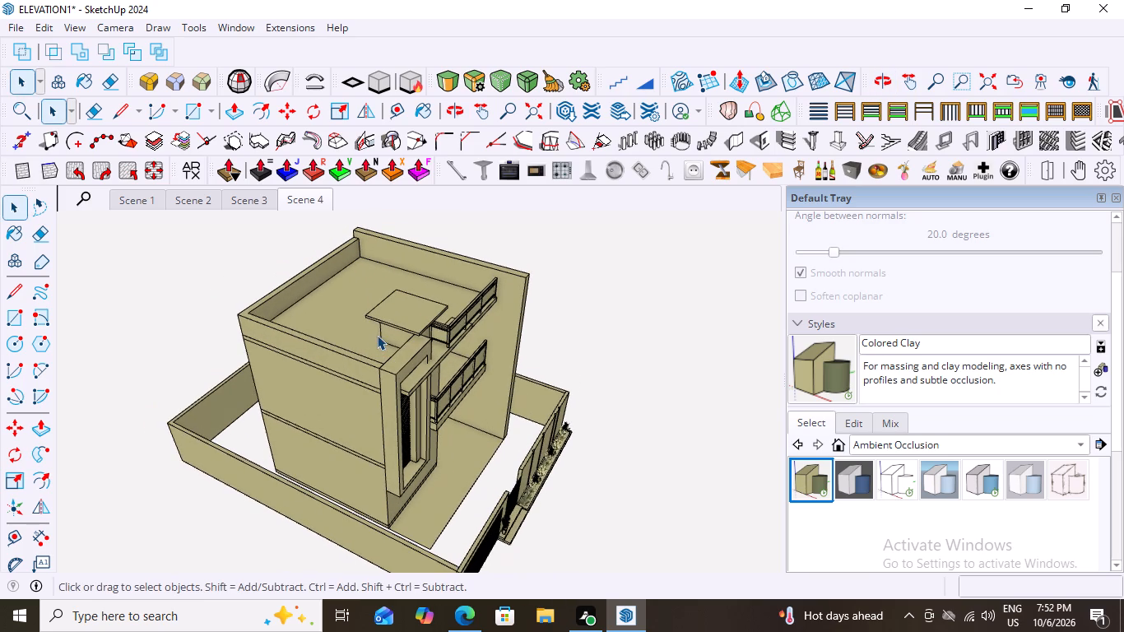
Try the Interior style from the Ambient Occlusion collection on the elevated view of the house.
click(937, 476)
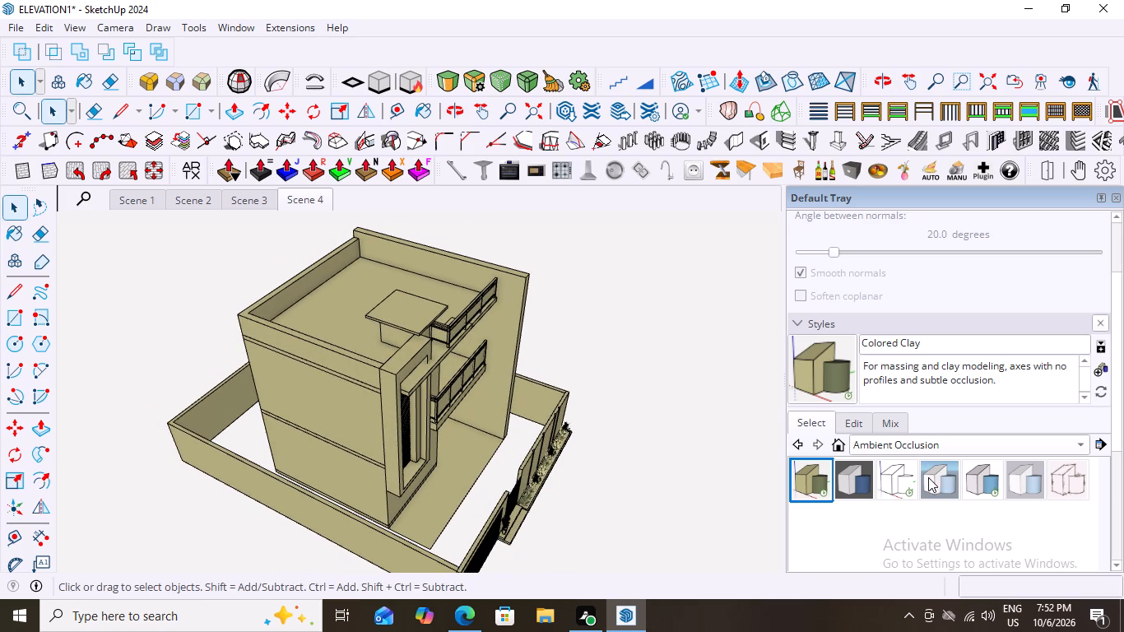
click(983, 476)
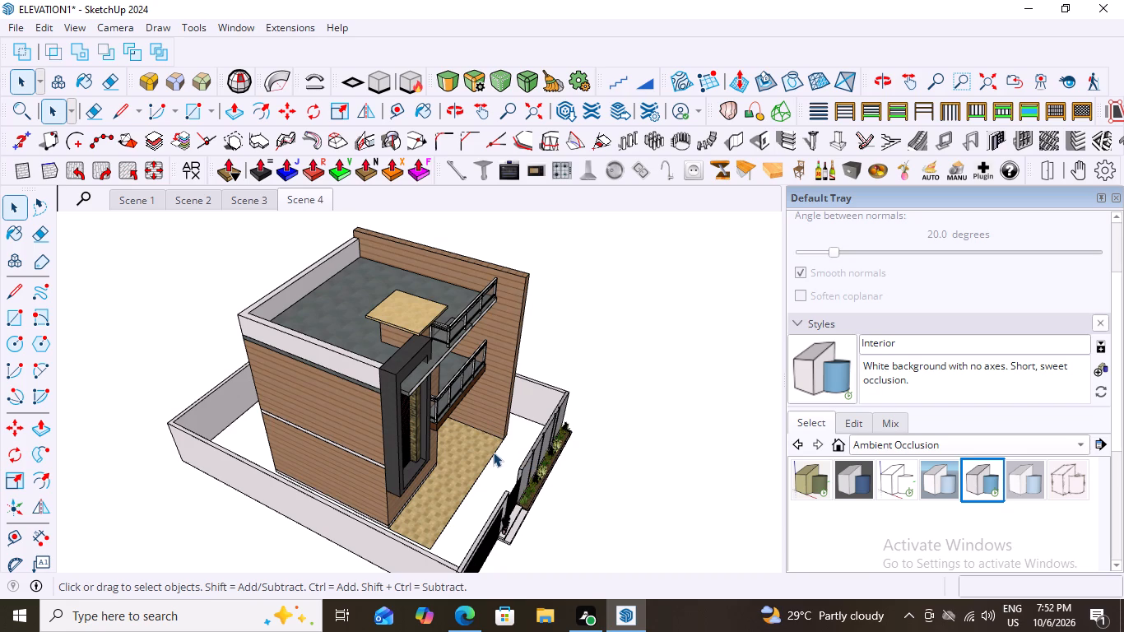
Frame the house from an elevated front corner, apply the Exterior style, and update Scene 4.
middle_drag(489, 446, 453, 351)
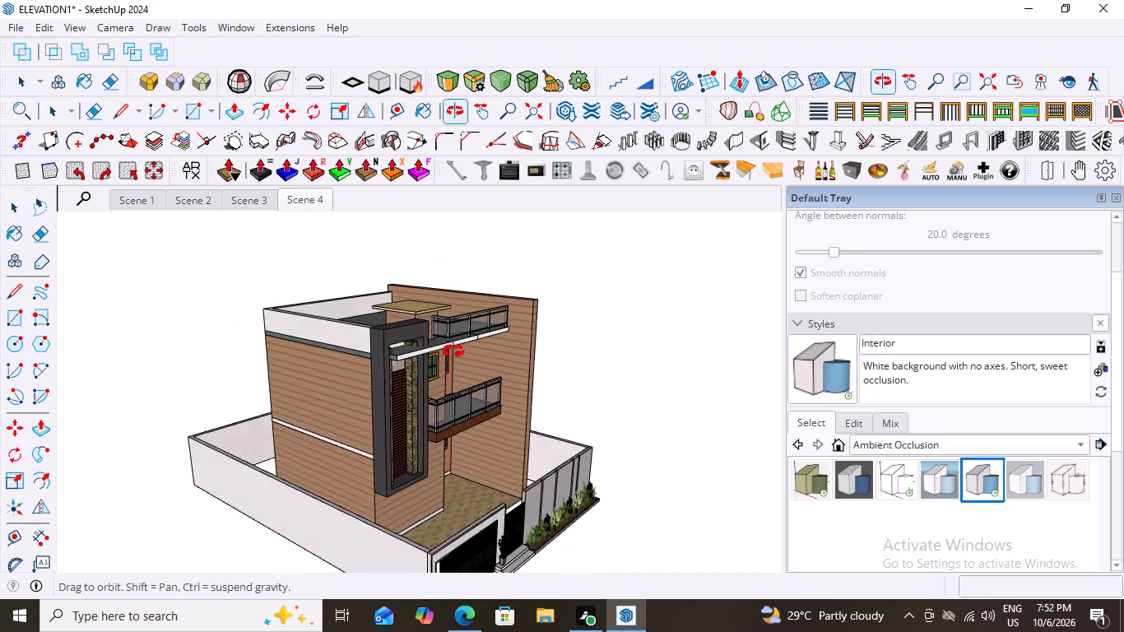
middle_drag(453, 351, 479, 367)
scroll(487, 365, down, 2)
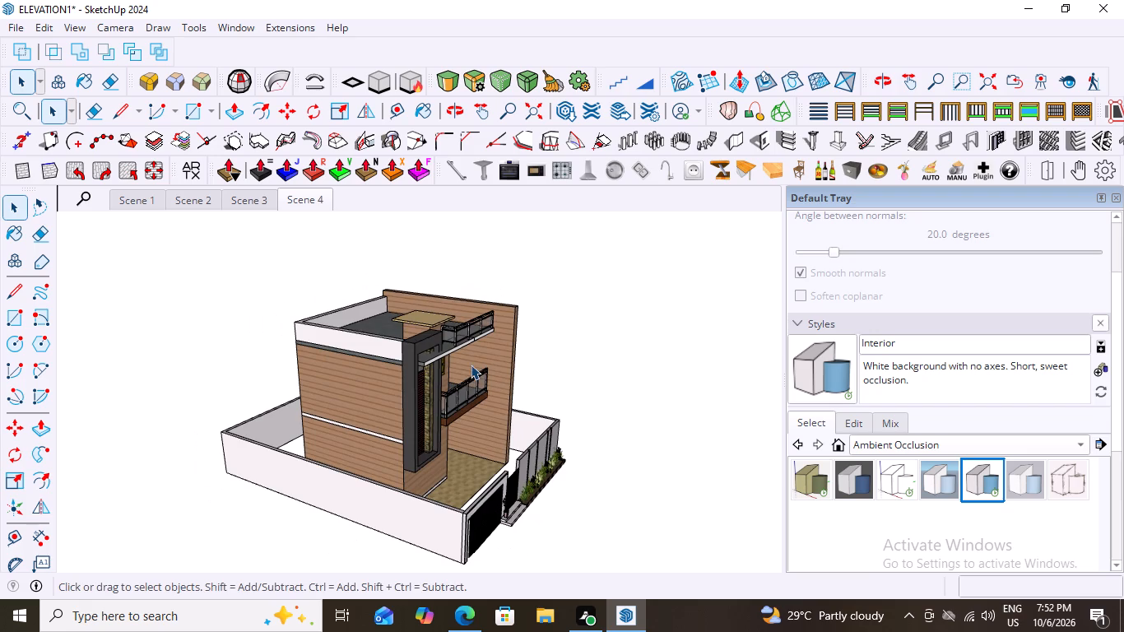
middle_drag(471, 365, 390, 427)
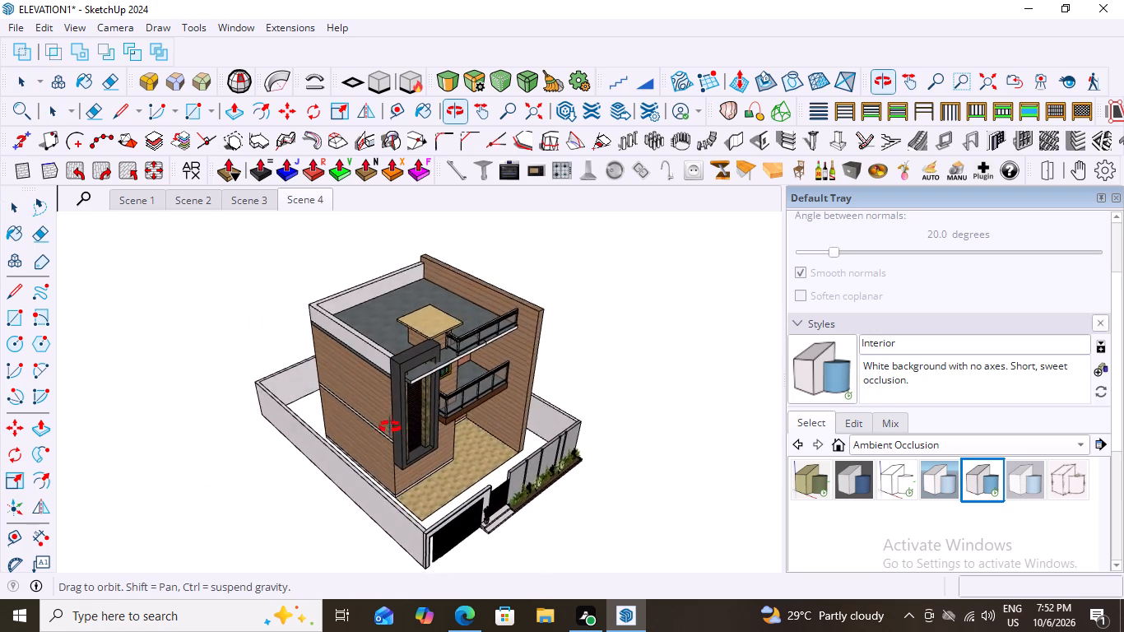
middle_drag(390, 427, 386, 455)
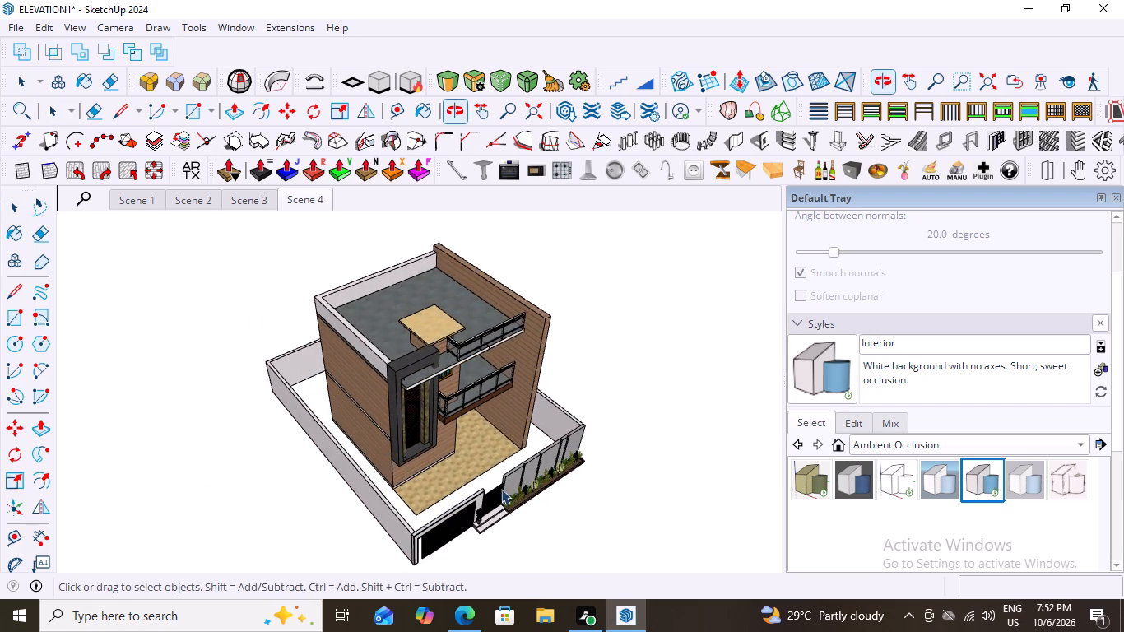
scroll(346, 372, up, 3)
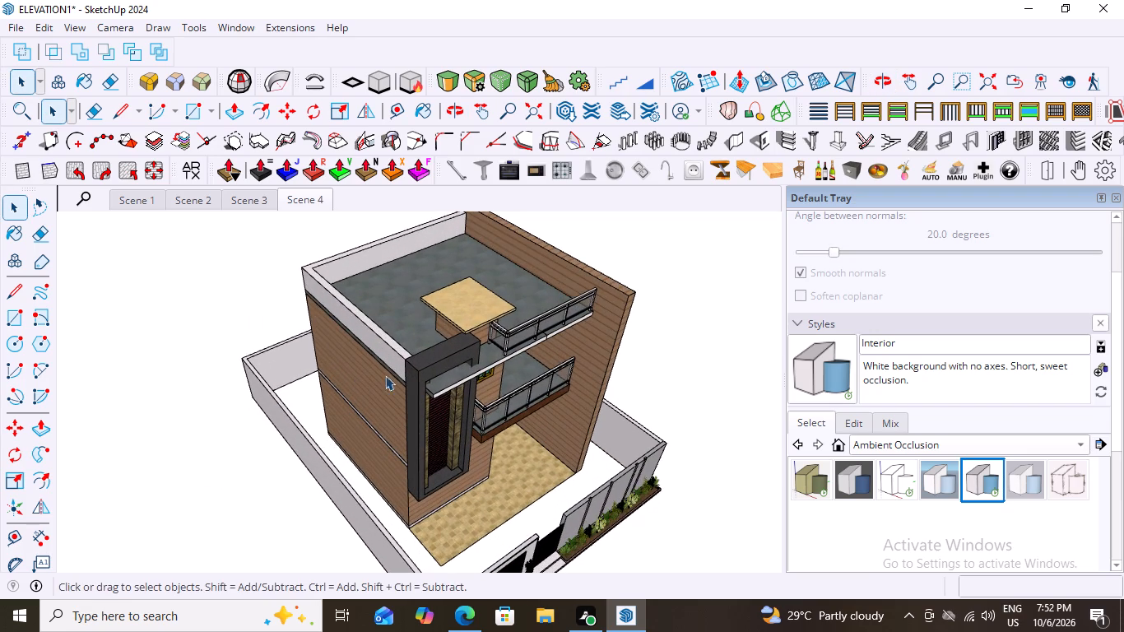
click(951, 483)
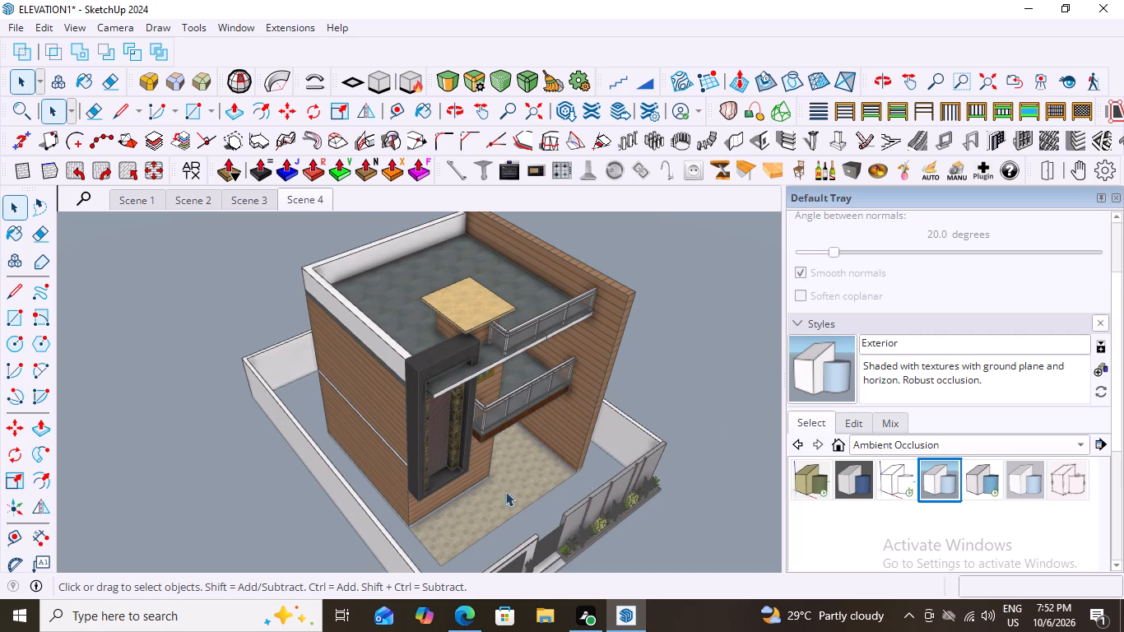
right_click(321, 196)
click(362, 267)
Examine the Exterior-styled facade from near-frontal views, both close up and with the whole house in frame.
scroll(346, 360, down, 3)
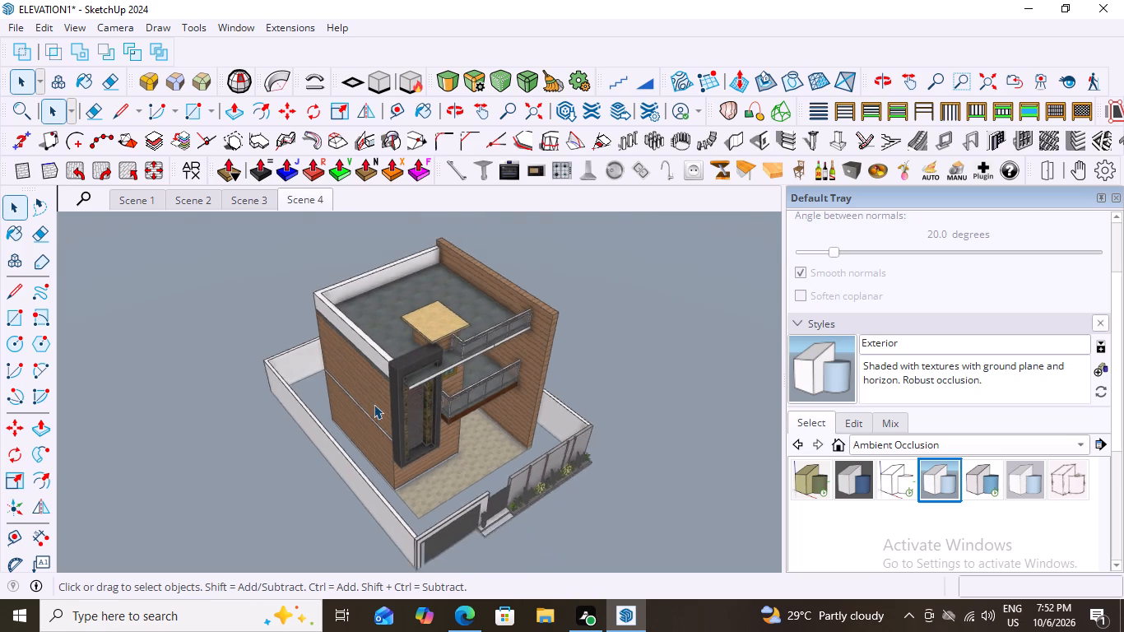
scroll(374, 404, down, 4)
middle_drag(495, 416, 364, 273)
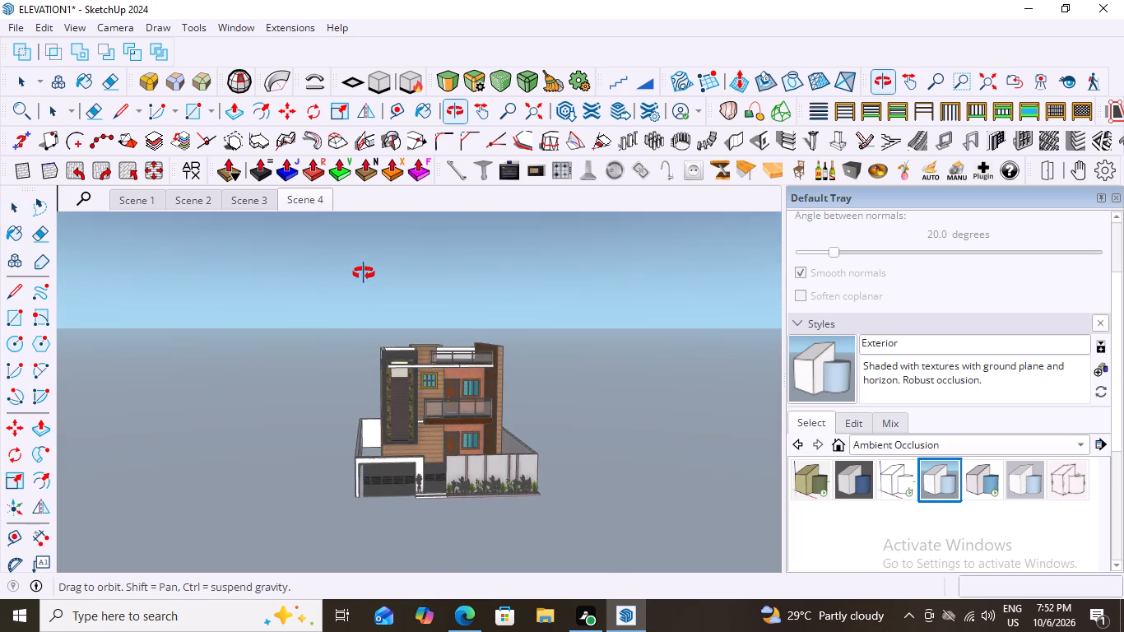
middle_drag(364, 273, 358, 250)
scroll(437, 394, up, 7)
scroll(442, 342, down, 3)
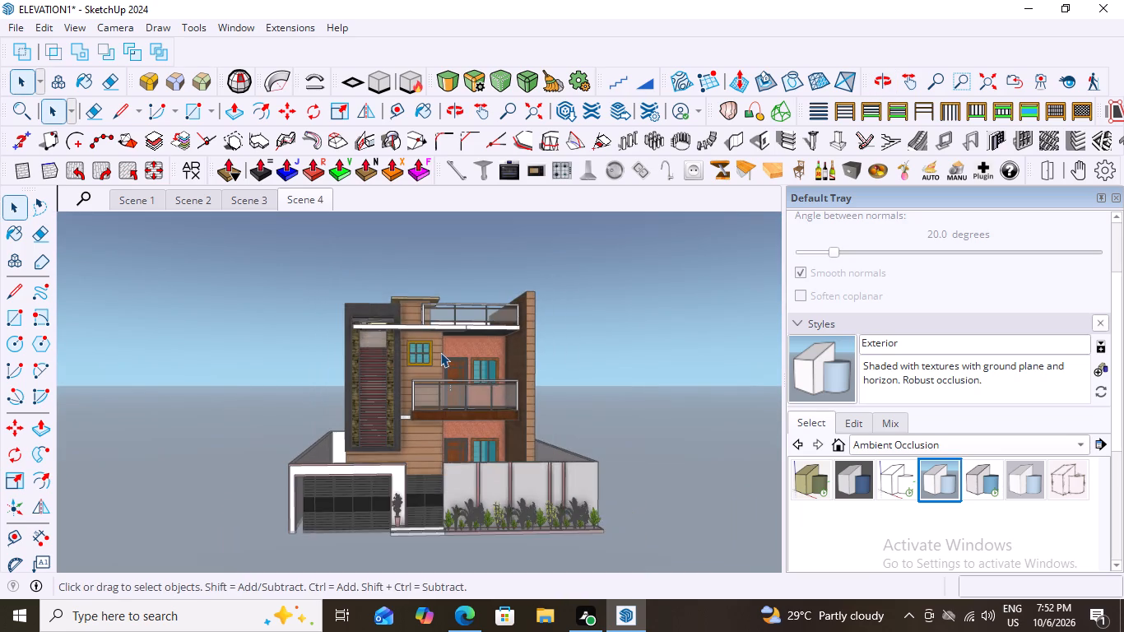
scroll(439, 354, up, 3)
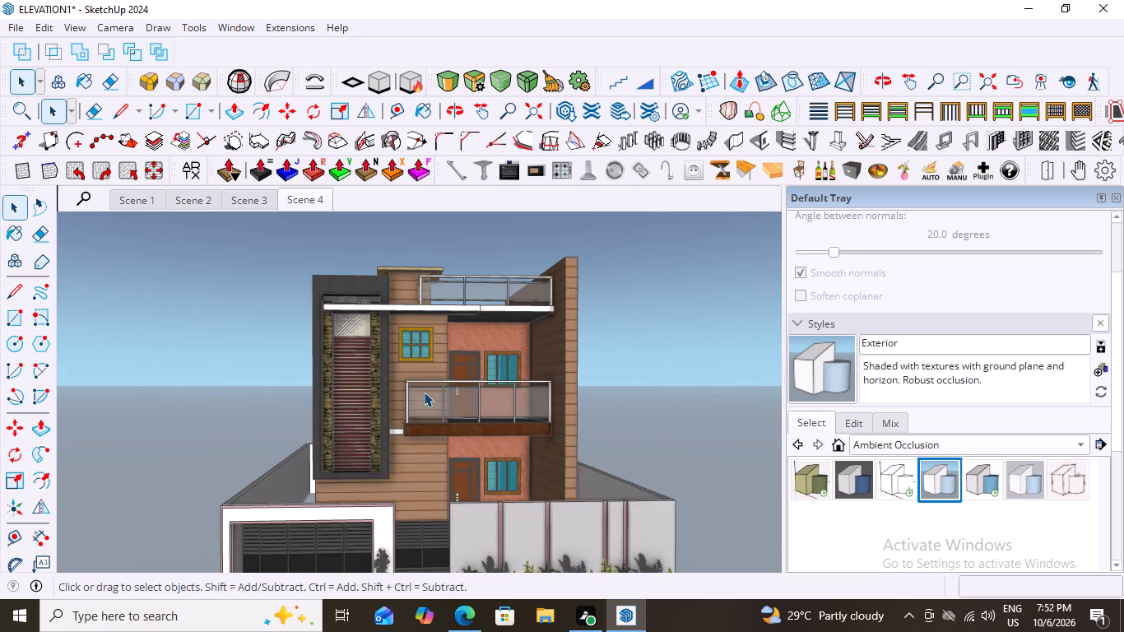
scroll(340, 384, up, 7)
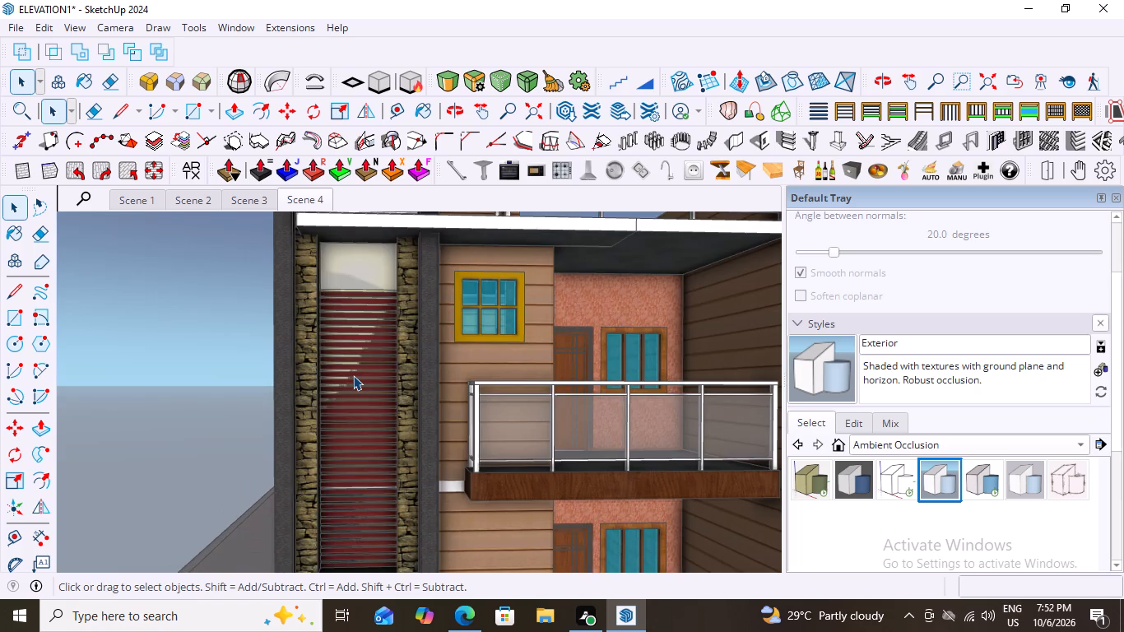
scroll(360, 359, down, 11)
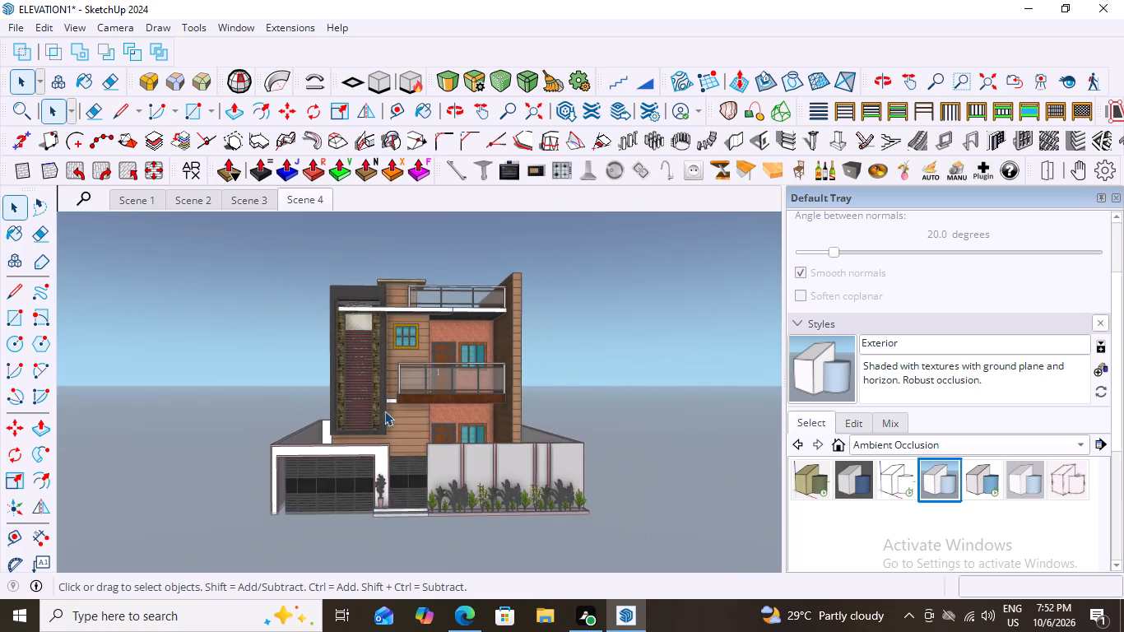
scroll(459, 492, up, 3)
scroll(459, 492, down, 2)
scroll(518, 403, up, 2)
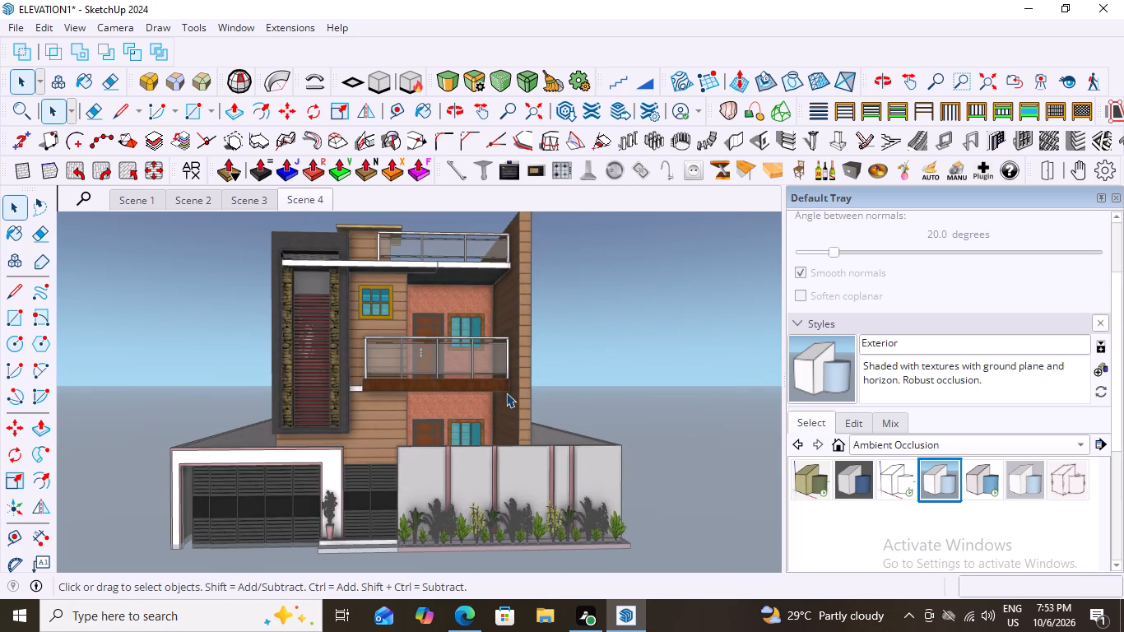
scroll(448, 380, down, 3)
middle_drag(470, 337, 456, 355)
scroll(467, 352, up, 1)
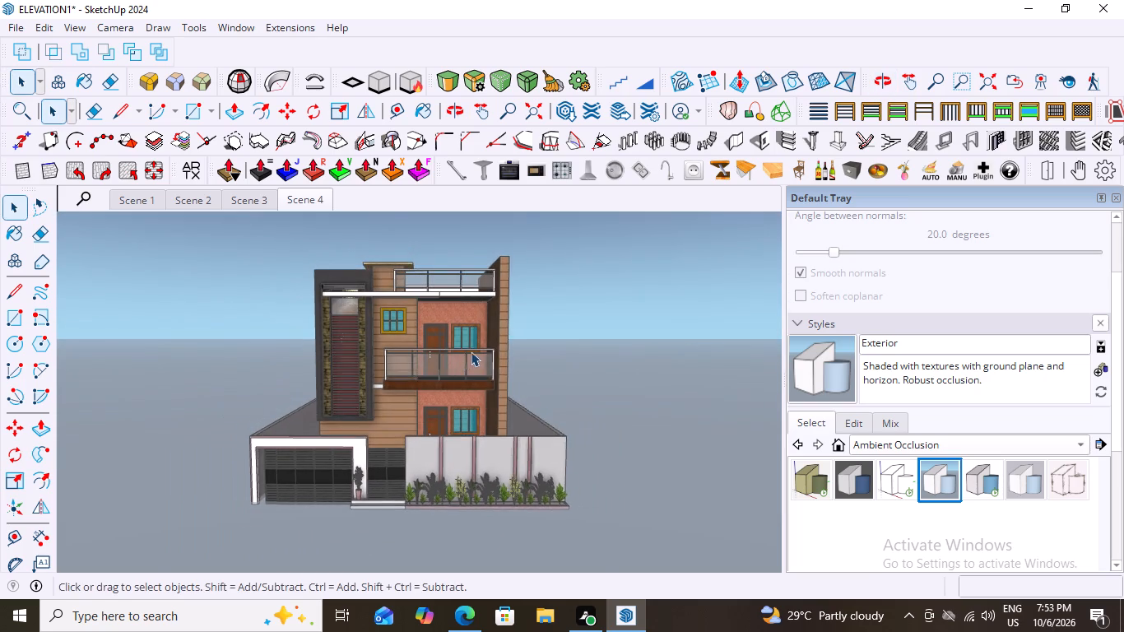
scroll(471, 351, up, 2)
scroll(485, 349, down, 6)
middle_drag(491, 377, 513, 379)
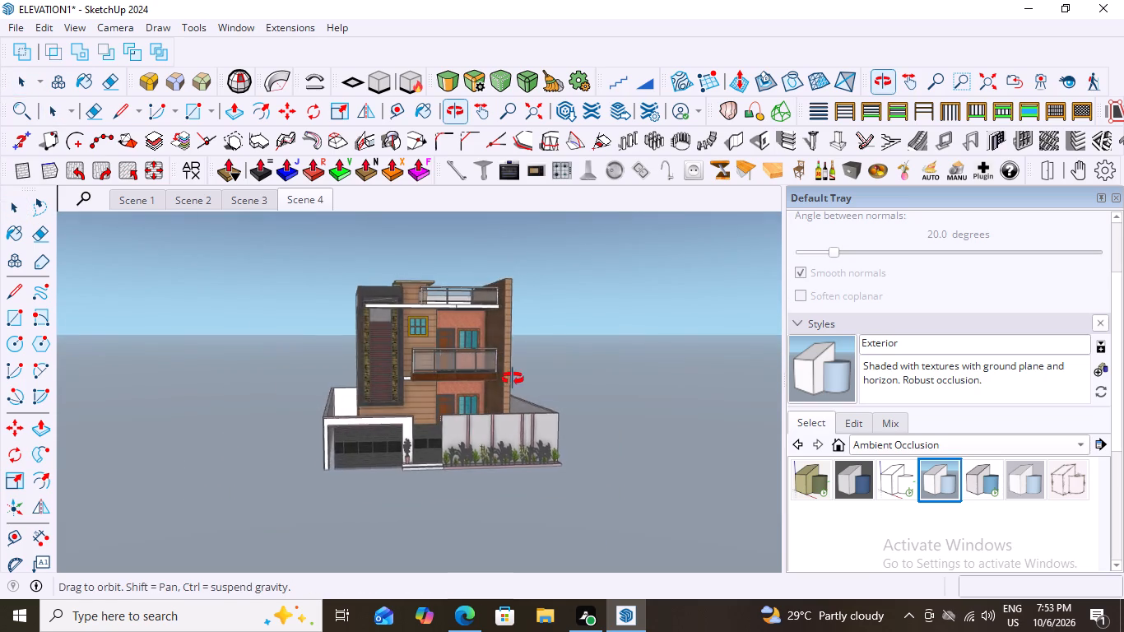
middle_drag(513, 379, 477, 371)
scroll(490, 366, up, 3)
middle_drag(479, 377, 514, 380)
scroll(484, 378, up, 1)
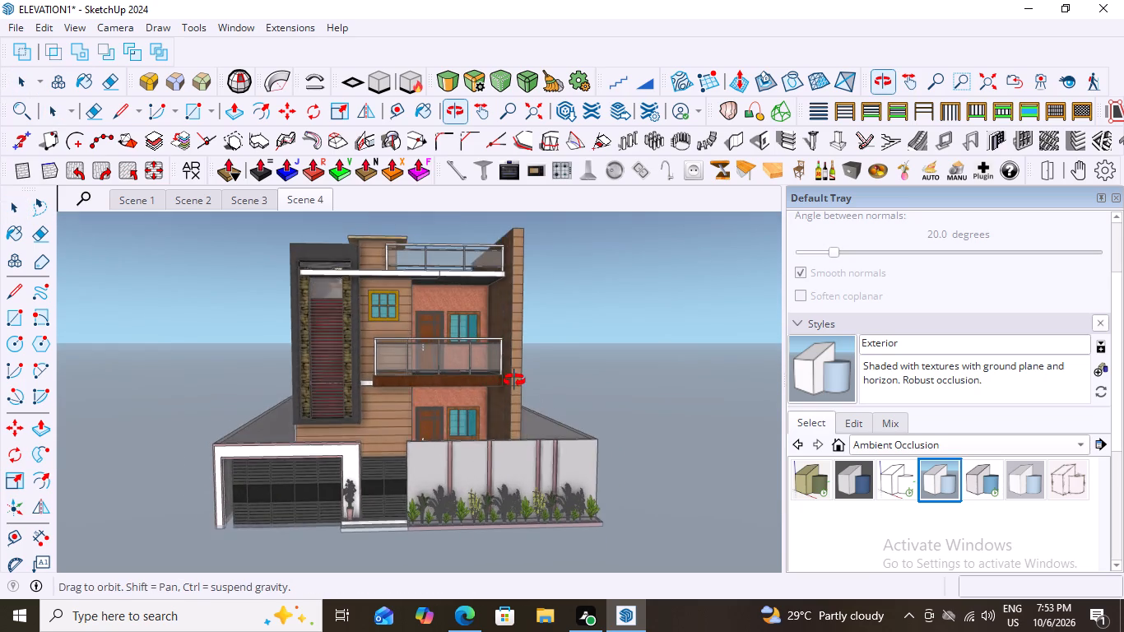
middle_drag(514, 380, 493, 383)
scroll(493, 383, up, 1)
scroll(493, 383, down, 2)
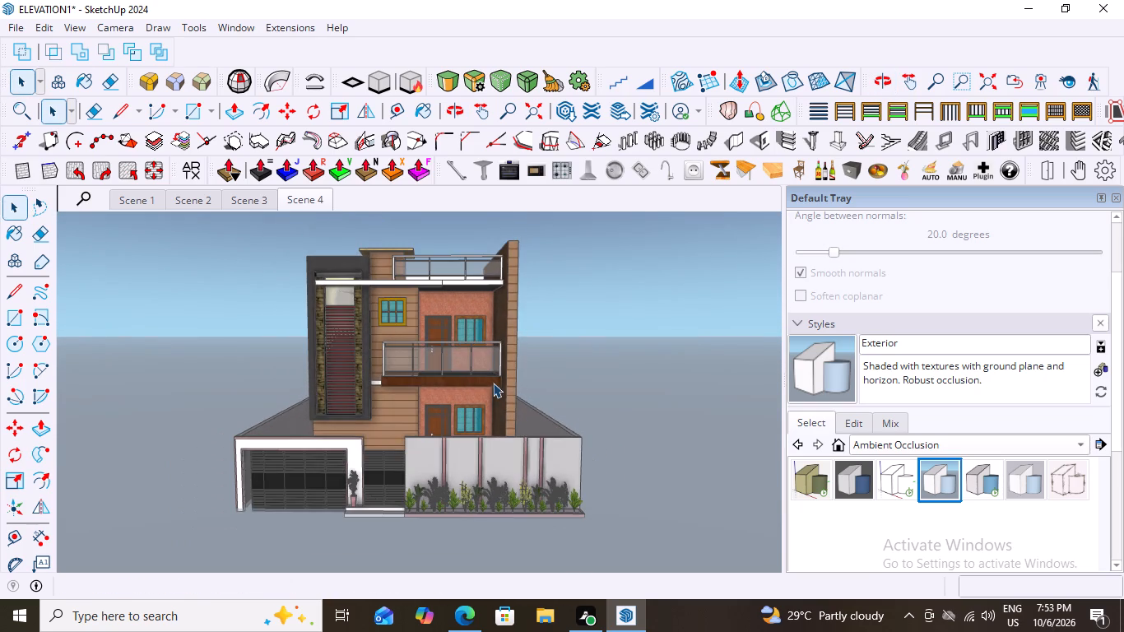
scroll(387, 336, up, 1)
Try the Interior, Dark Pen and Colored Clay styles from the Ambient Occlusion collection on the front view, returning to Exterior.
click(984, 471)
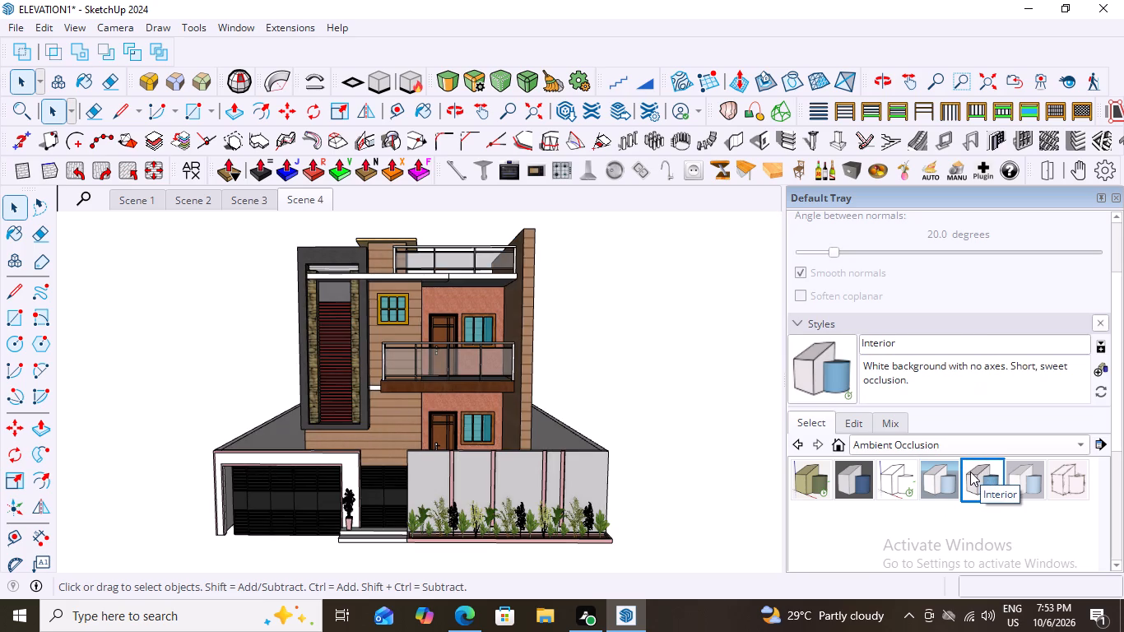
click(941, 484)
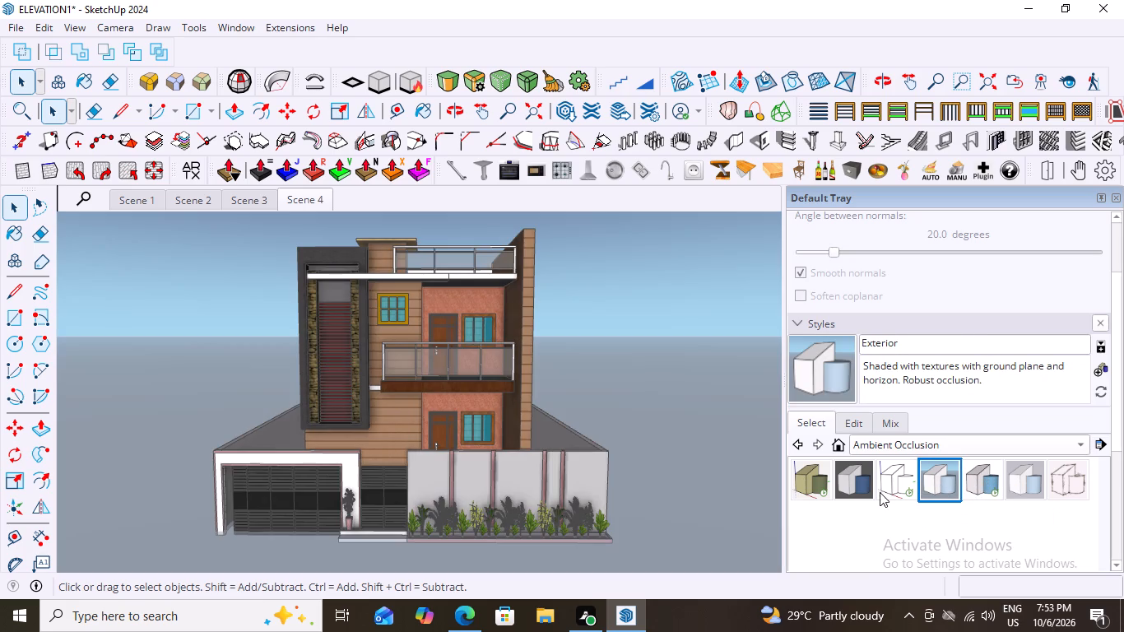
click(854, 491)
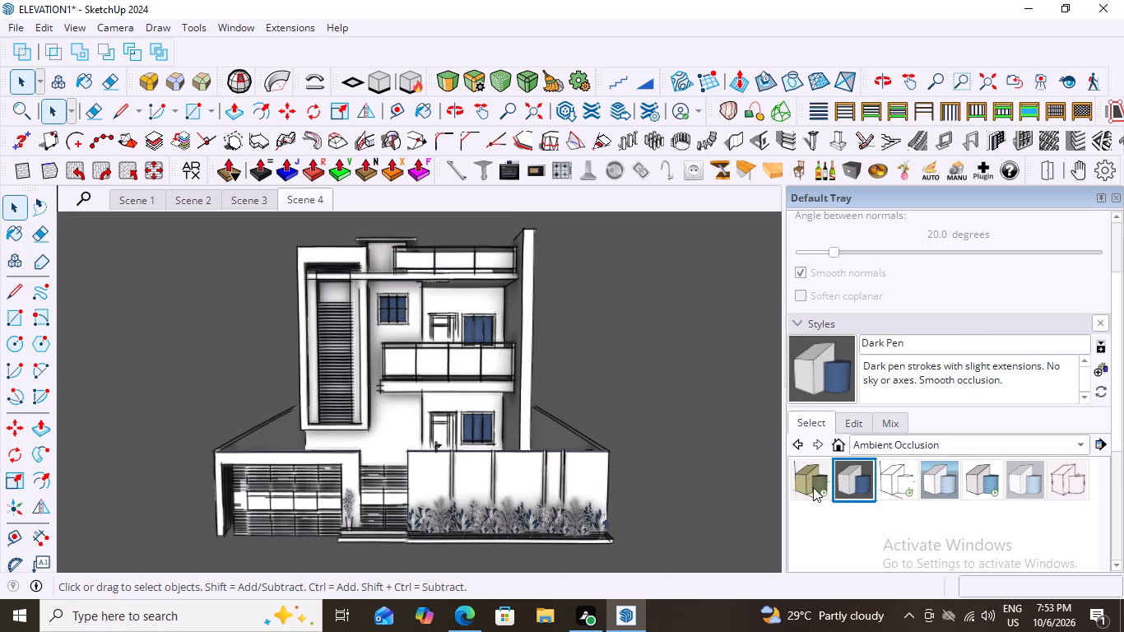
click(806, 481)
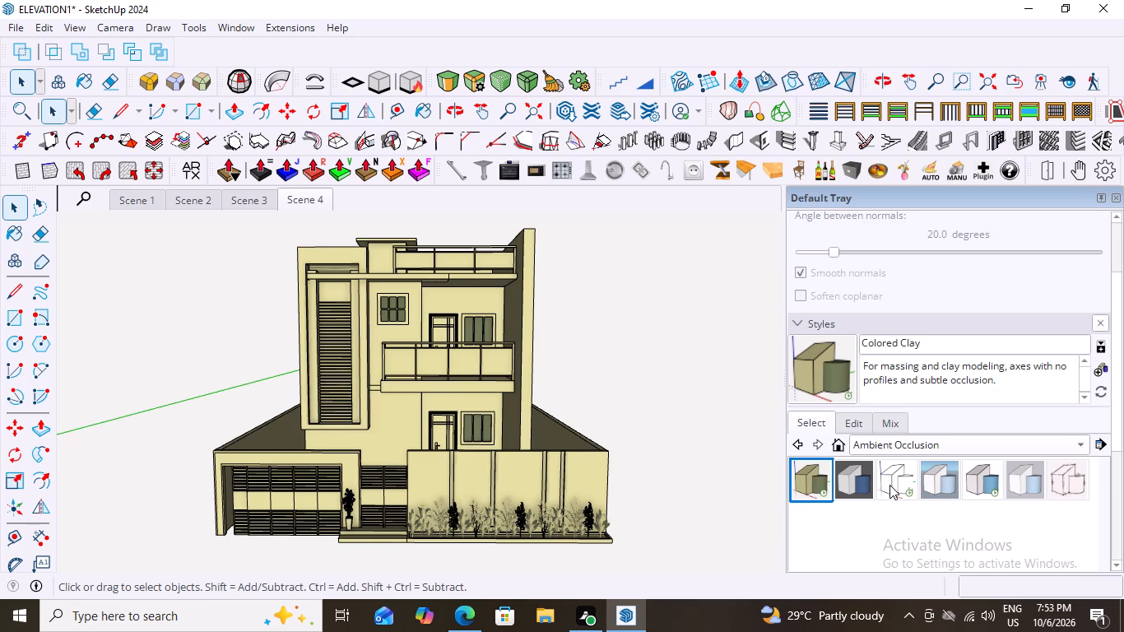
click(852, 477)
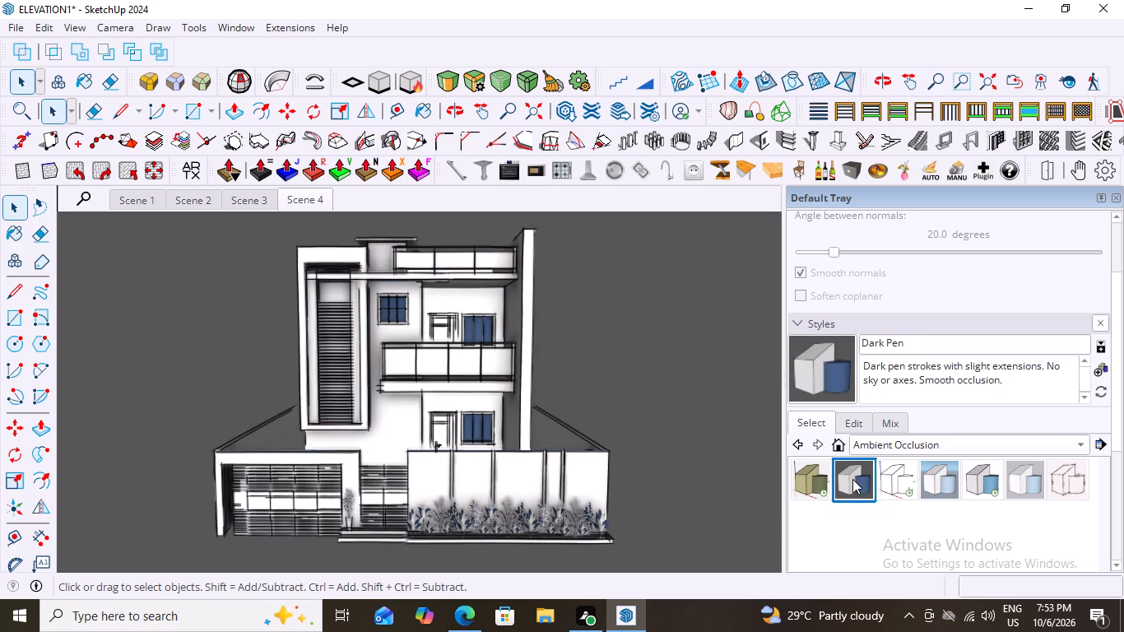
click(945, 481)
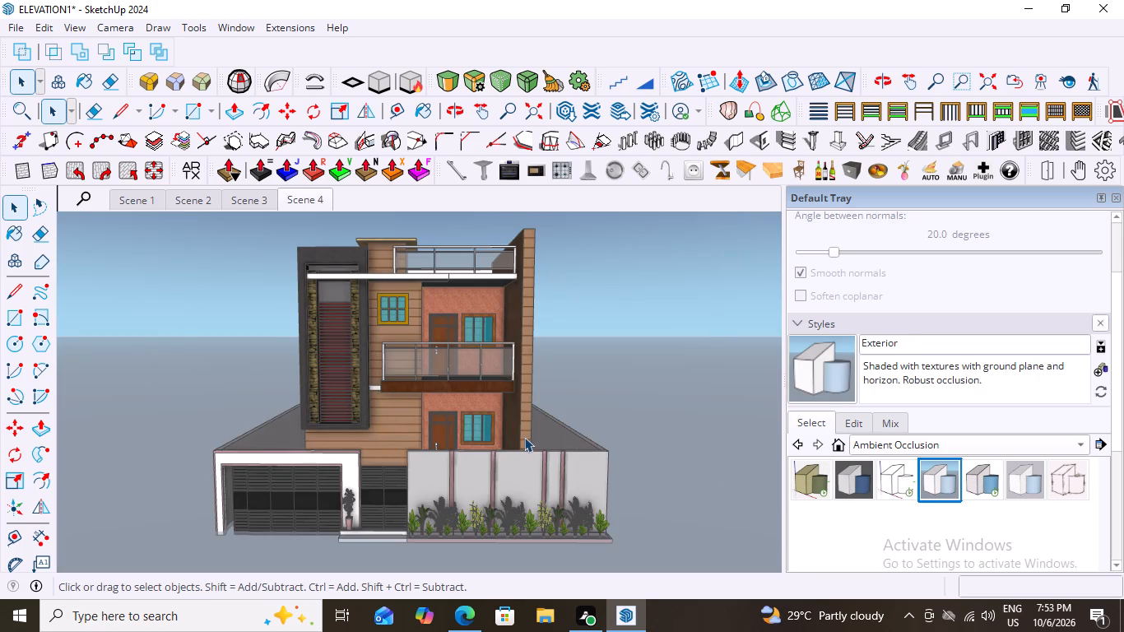
Close the Default Tray and frame the whole house front in the widened drawing area.
scroll(327, 403, up, 1)
scroll(327, 403, down, 1)
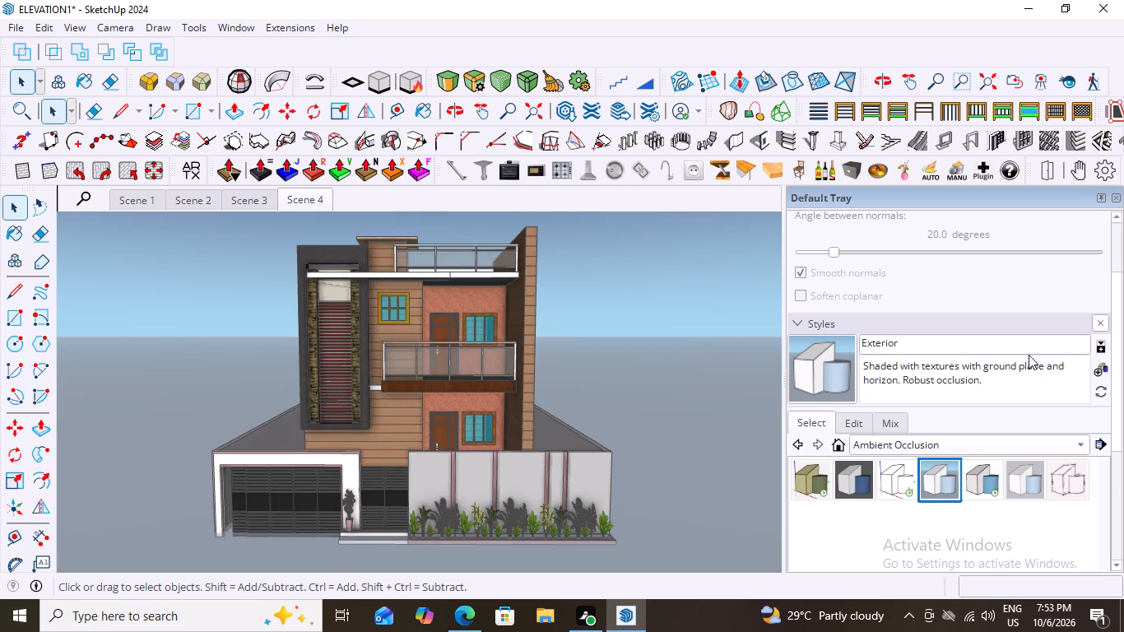
click(1117, 196)
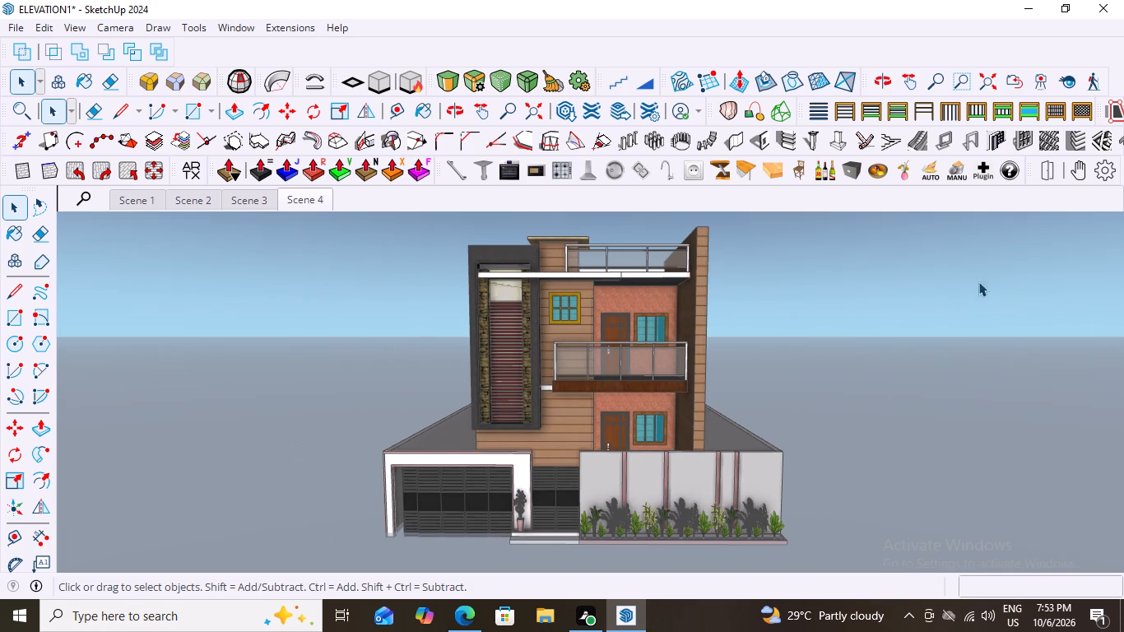
scroll(677, 439, up, 1)
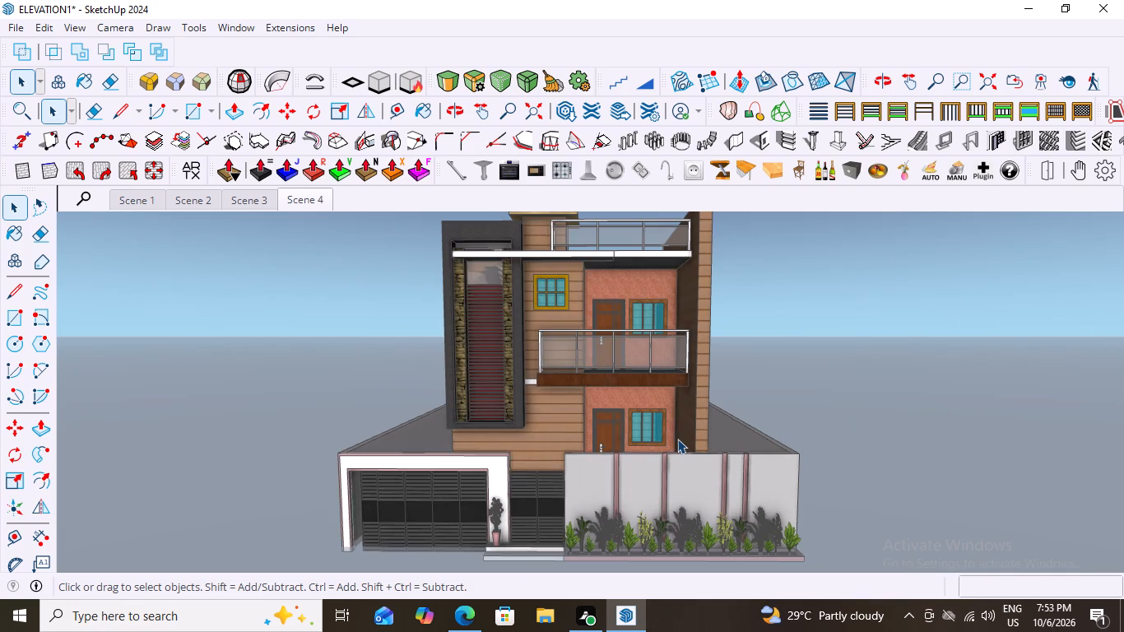
scroll(684, 429, down, 2)
scroll(747, 392, up, 1)
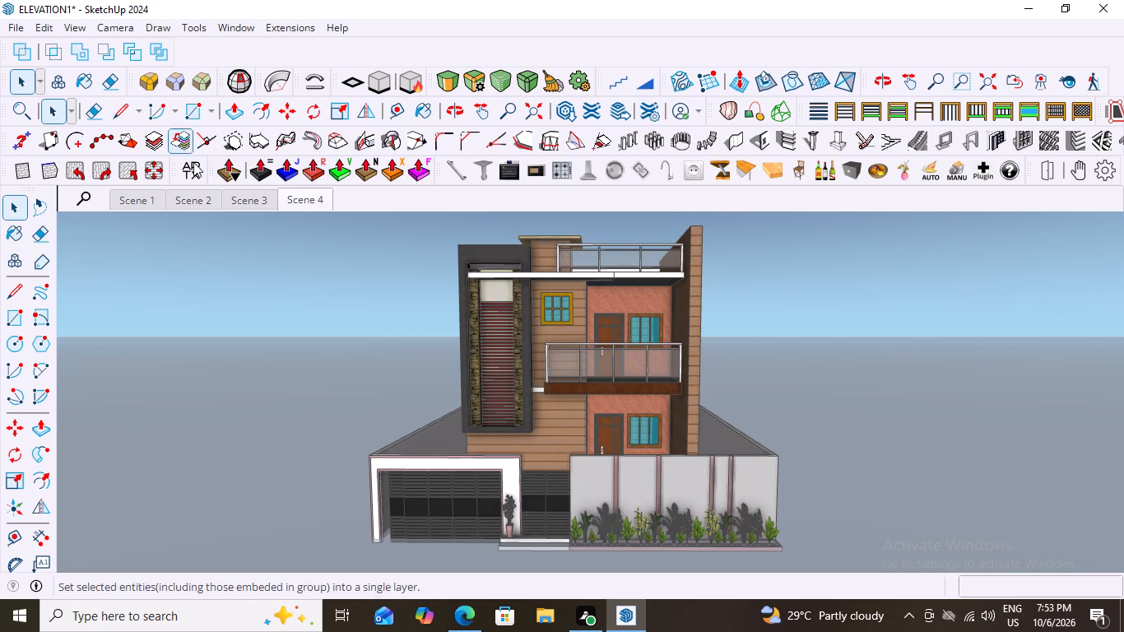
Export the front view as a 2D JPEG image named ELEVATION1 in the Documents folder.
click(12, 27)
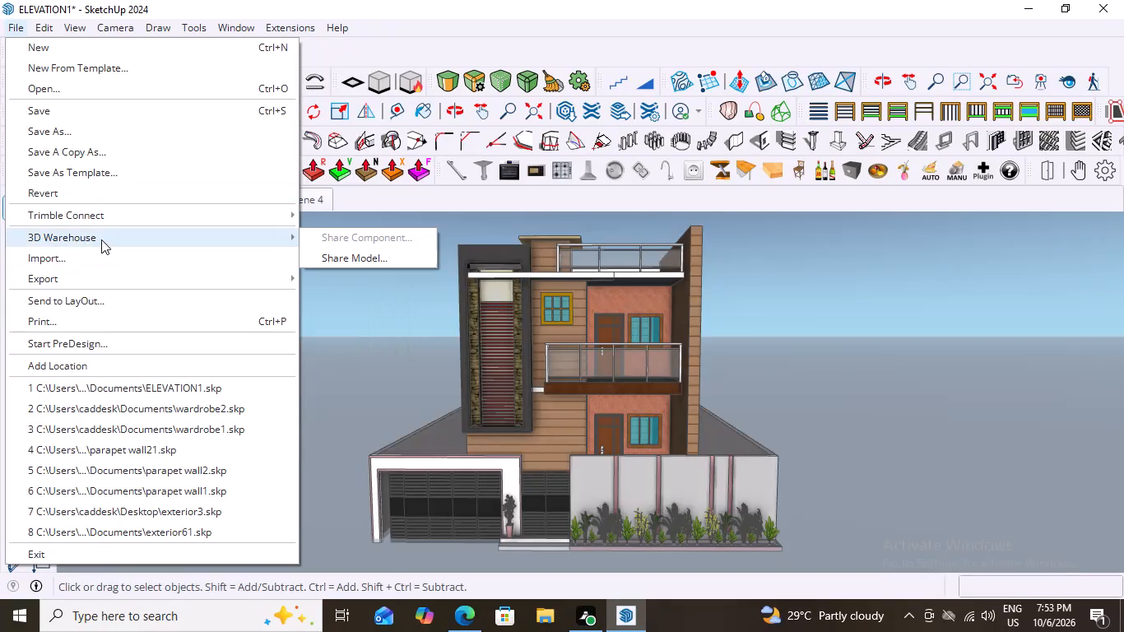
click(91, 285)
click(330, 298)
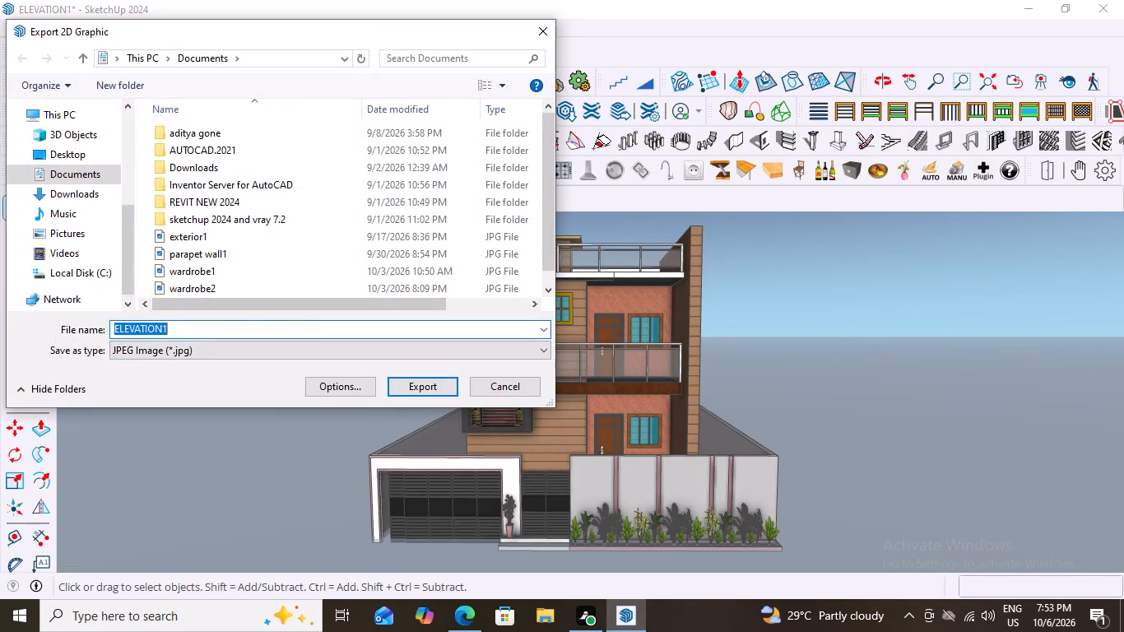
click(191, 331)
click(425, 383)
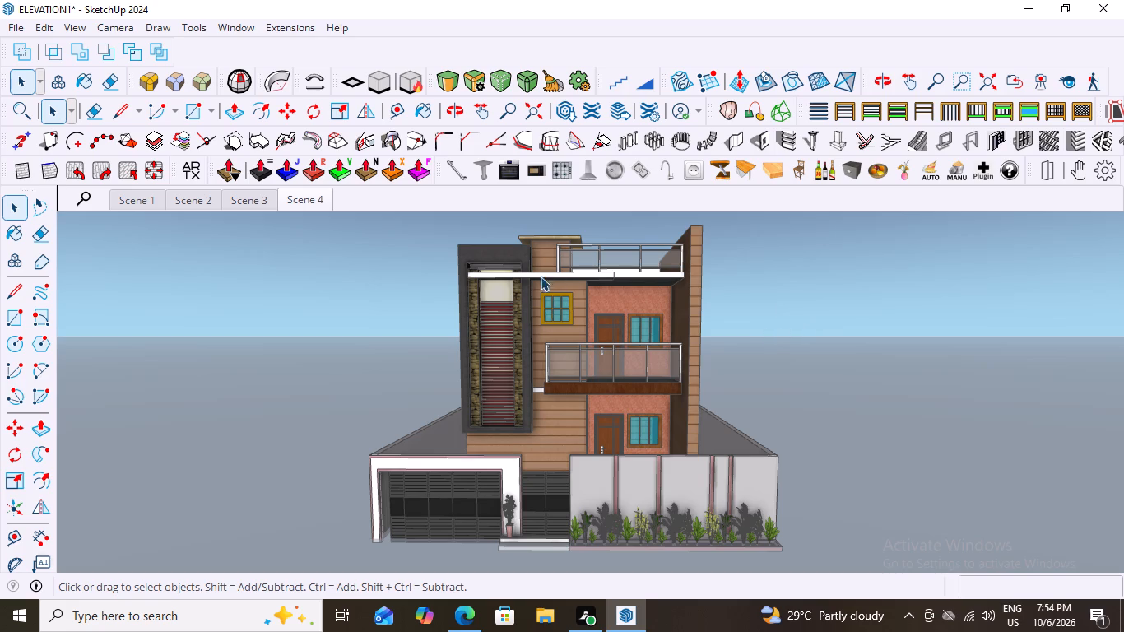
Add Scene 5 from the current Exterior-styled front view and update it.
right_click(318, 199)
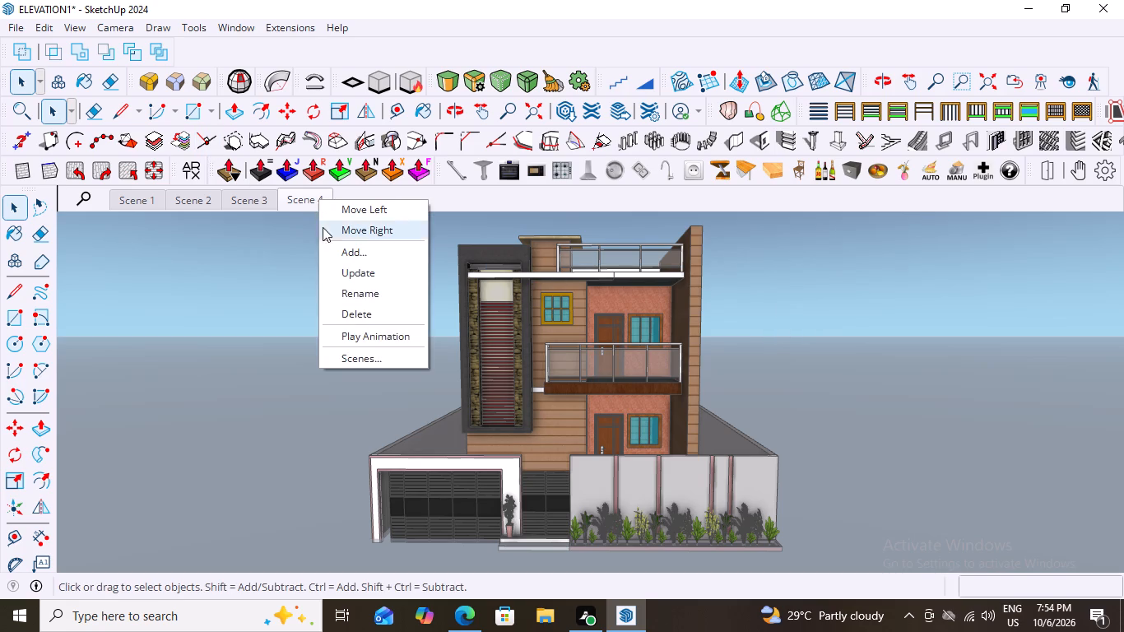
click(356, 248)
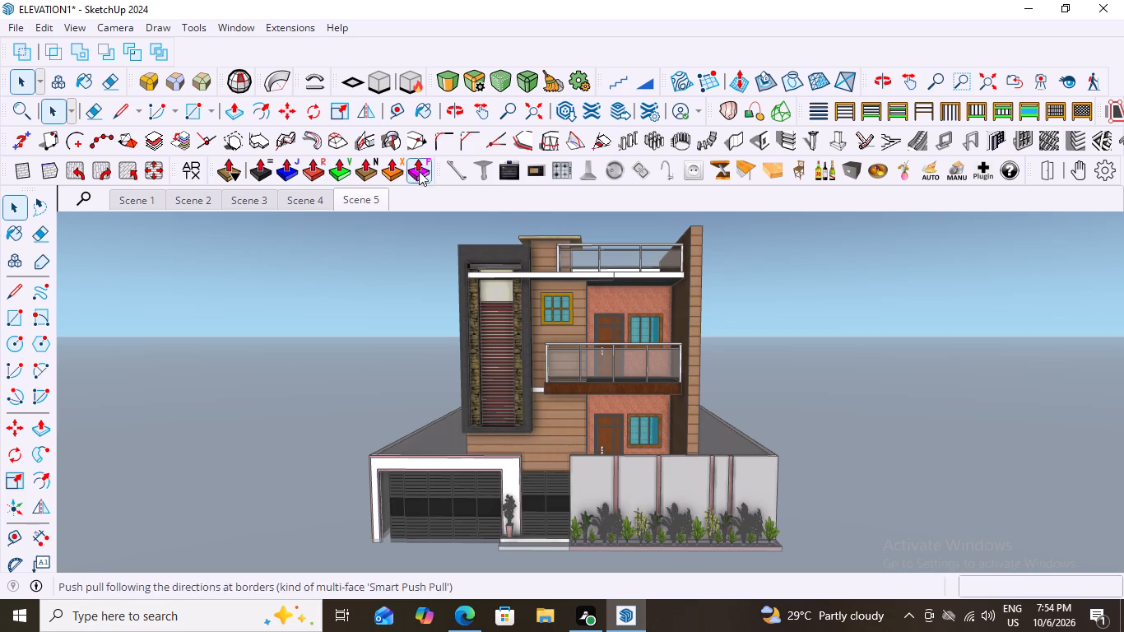
right_click(383, 202)
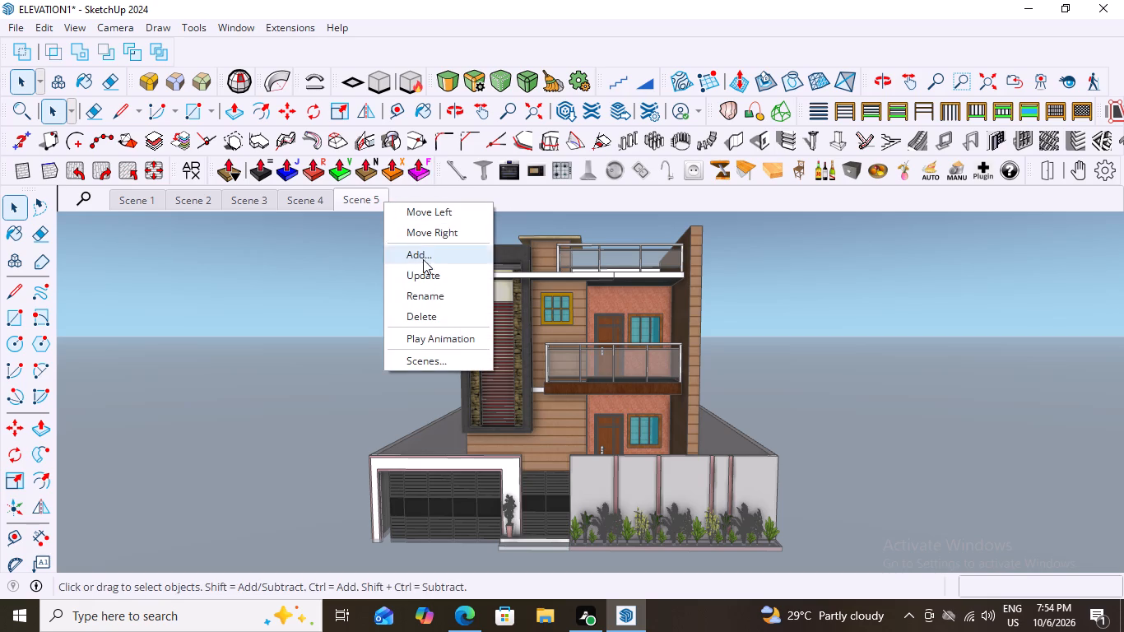
click(414, 272)
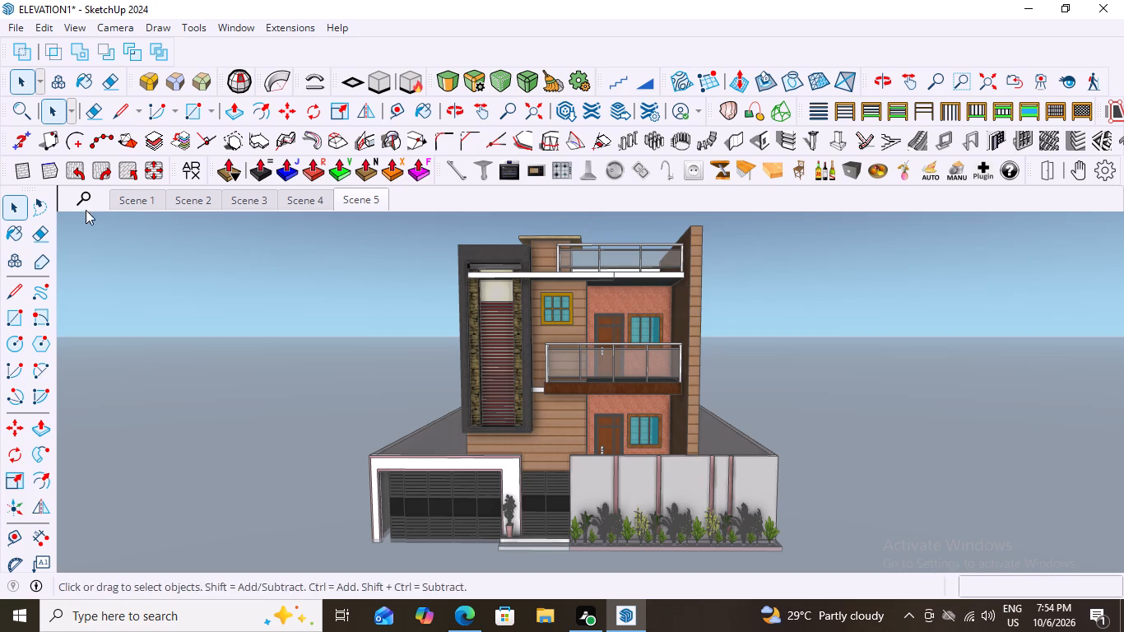
Play the scene animation from Scene 1 and move the Animation window clear of the house.
right_click(131, 202)
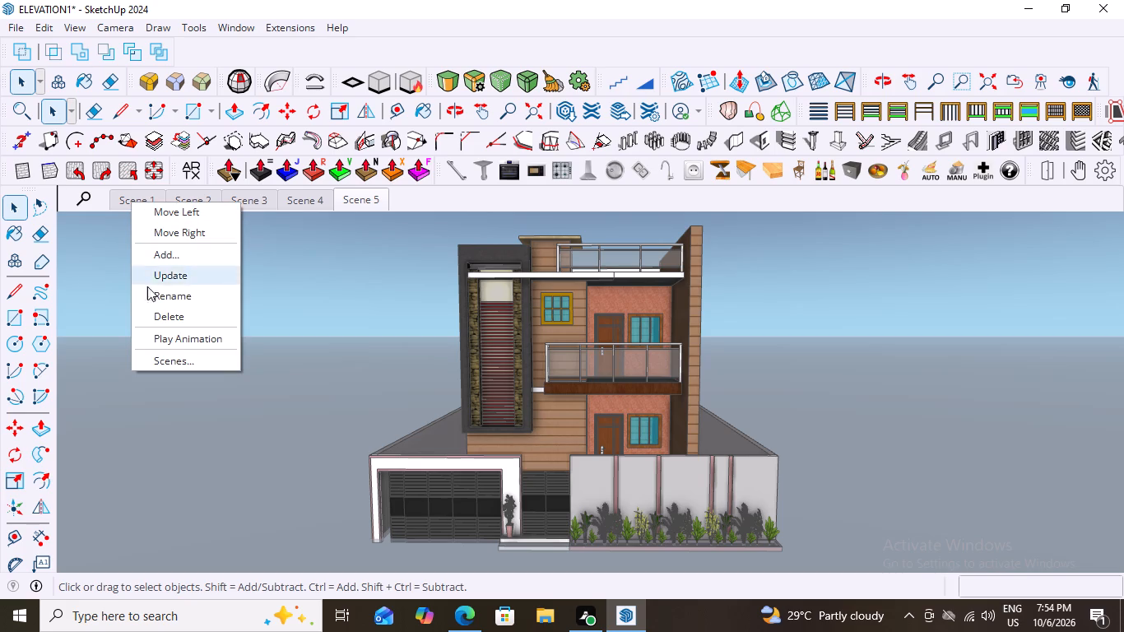
click(176, 342)
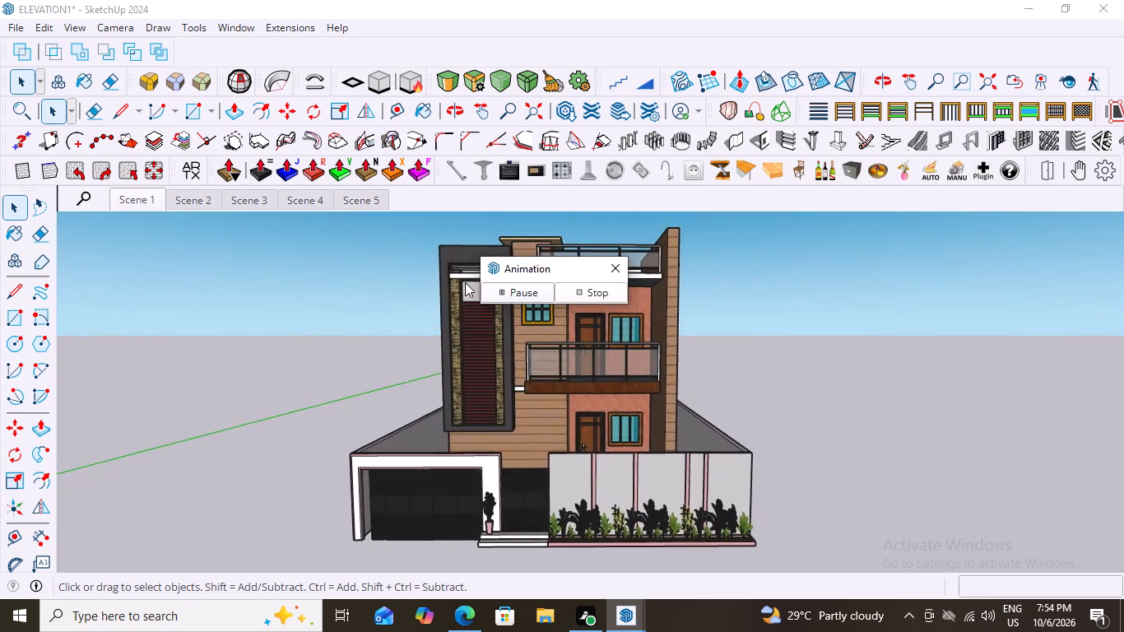
drag(627, 265, 678, 267)
click(735, 256)
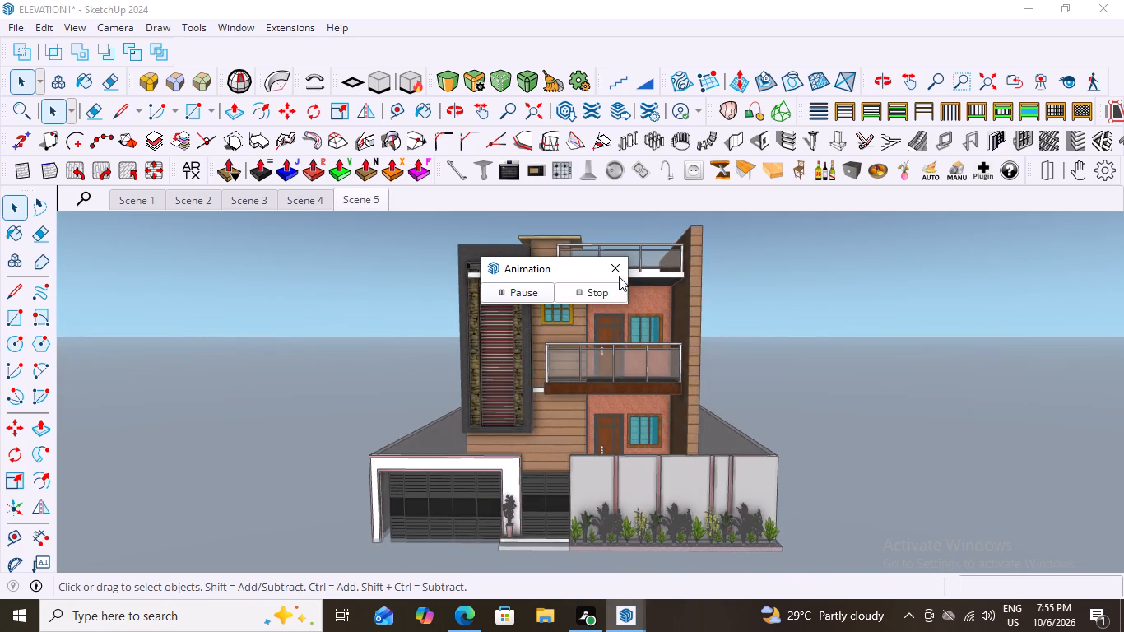
drag(616, 263, 784, 267)
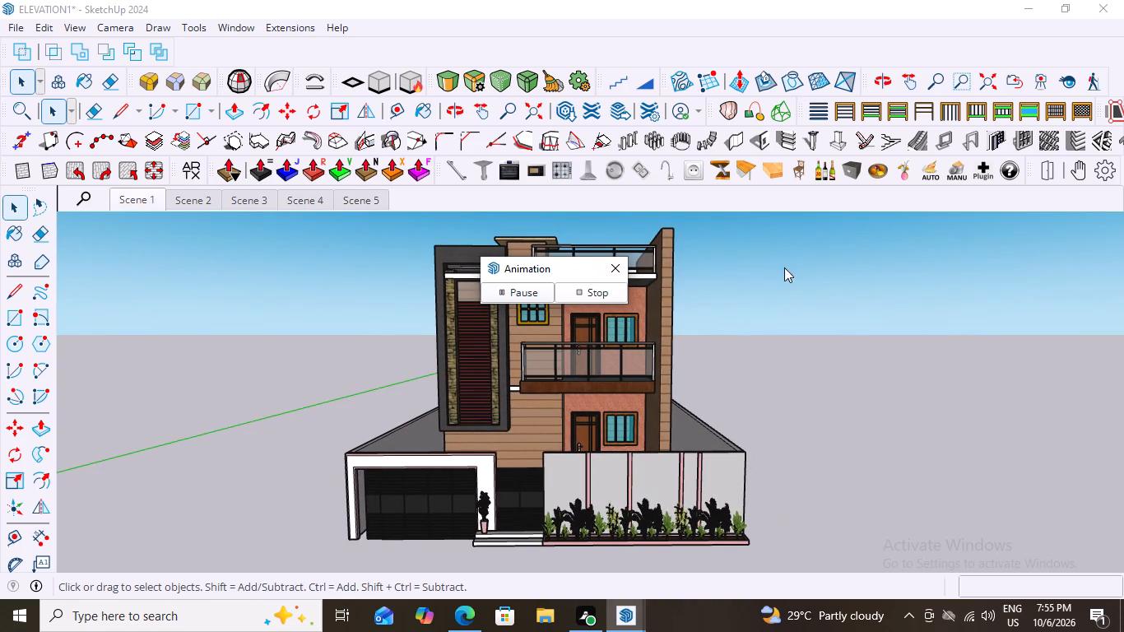
drag(784, 267, 840, 262)
drag(615, 269, 727, 271)
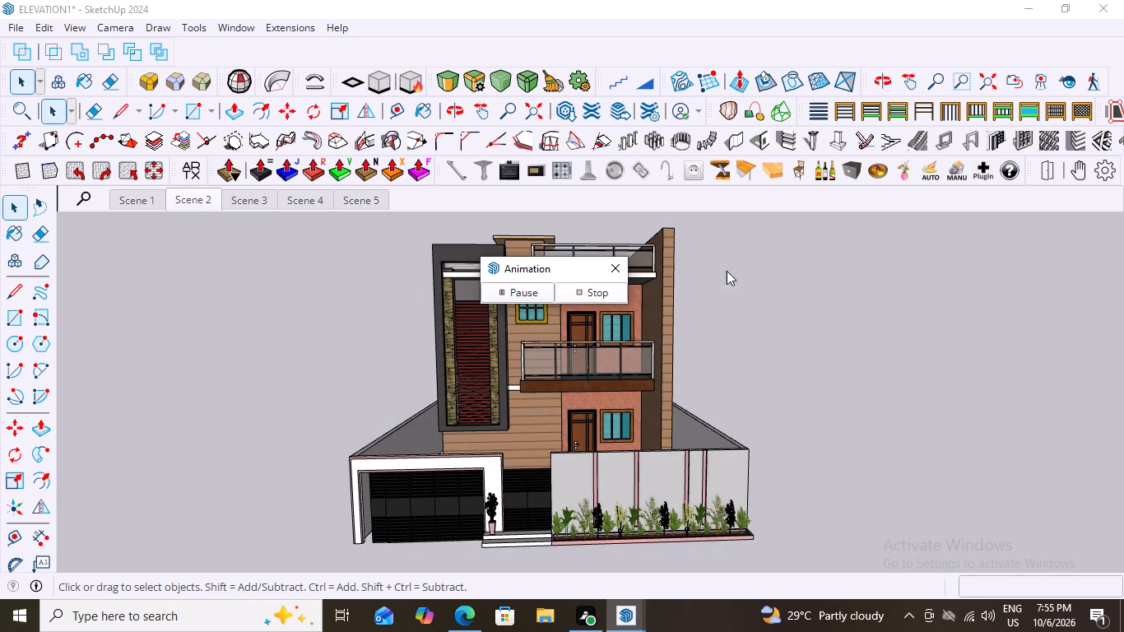
drag(727, 271, 750, 271)
drag(524, 271, 92, 251)
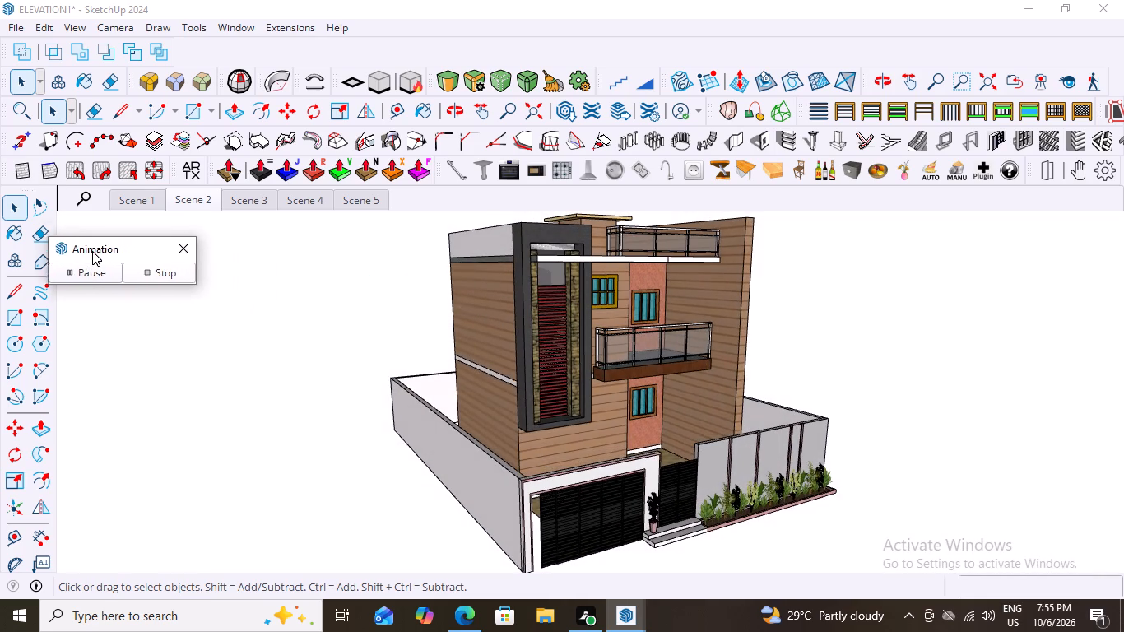
drag(92, 251, 87, 239)
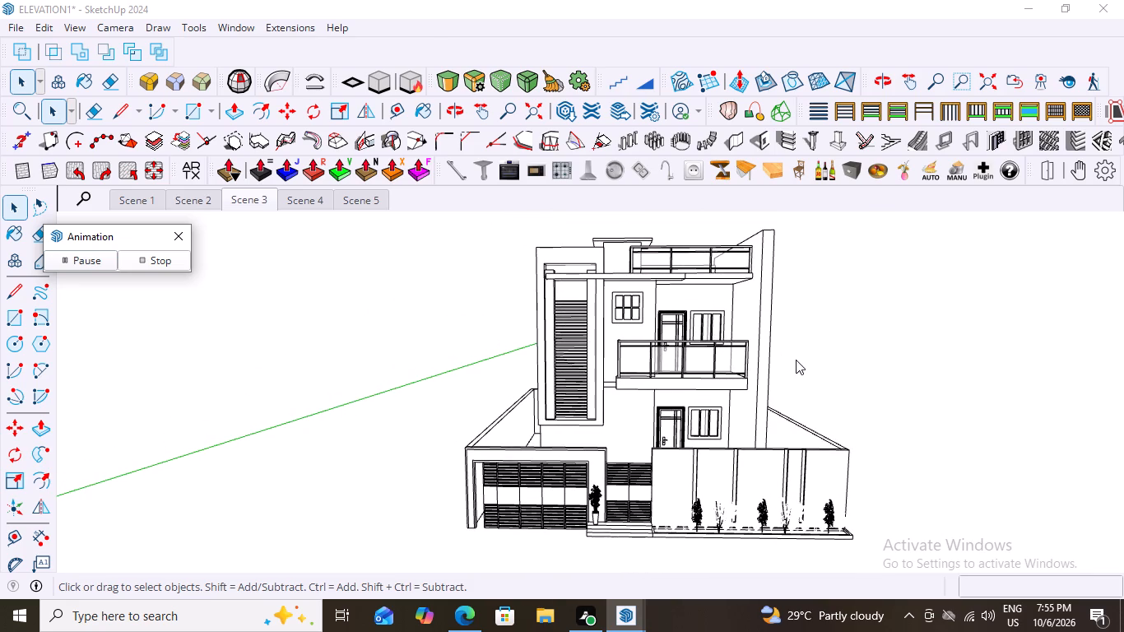
Watch the scene animation through to Scene 5 and stop playback.
scroll(830, 388, down, 2)
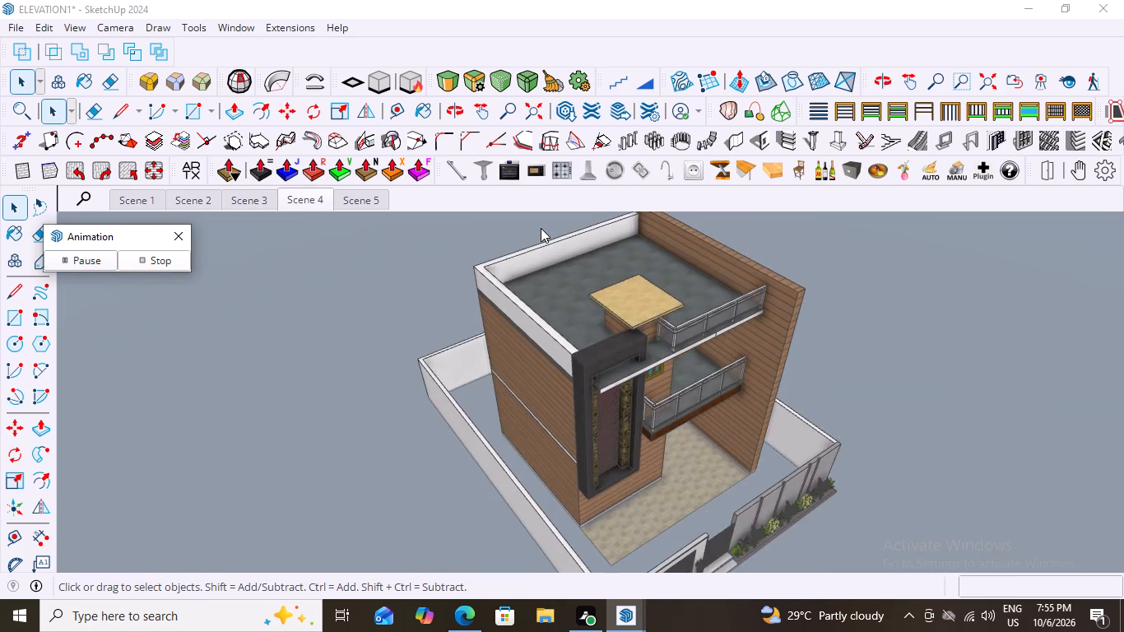
scroll(604, 322, down, 1)
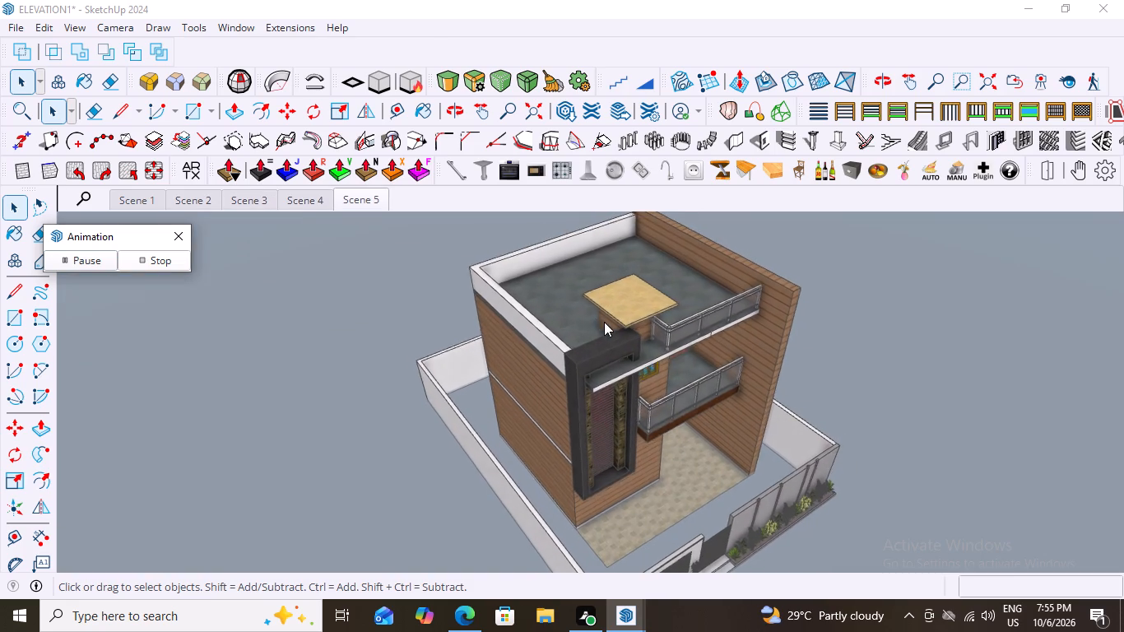
scroll(604, 322, down, 1)
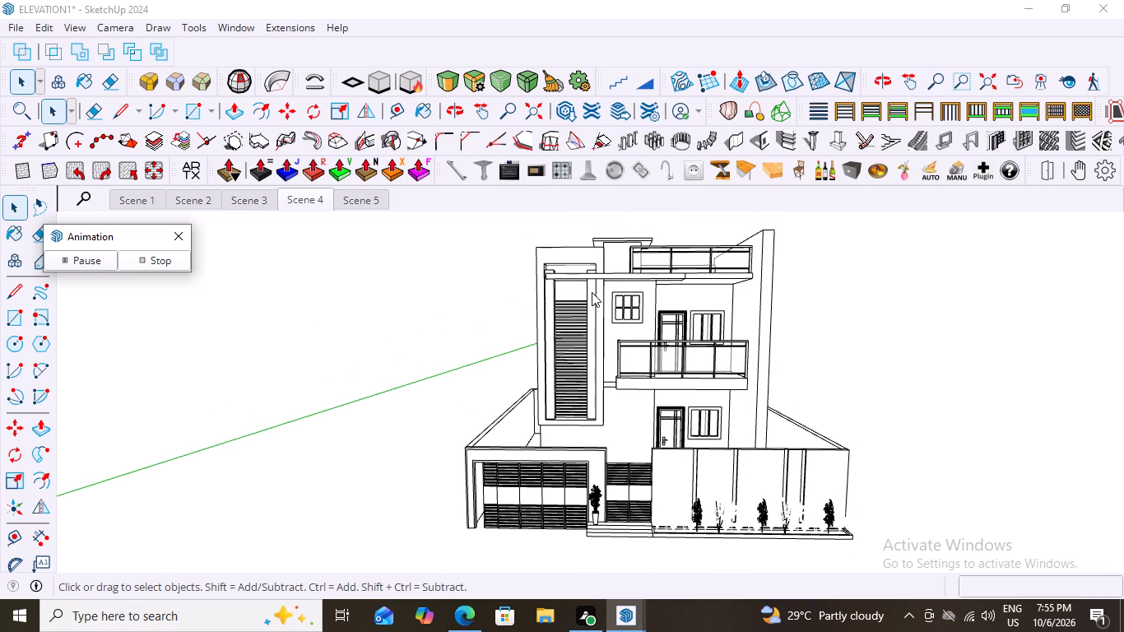
scroll(596, 307, up, 2)
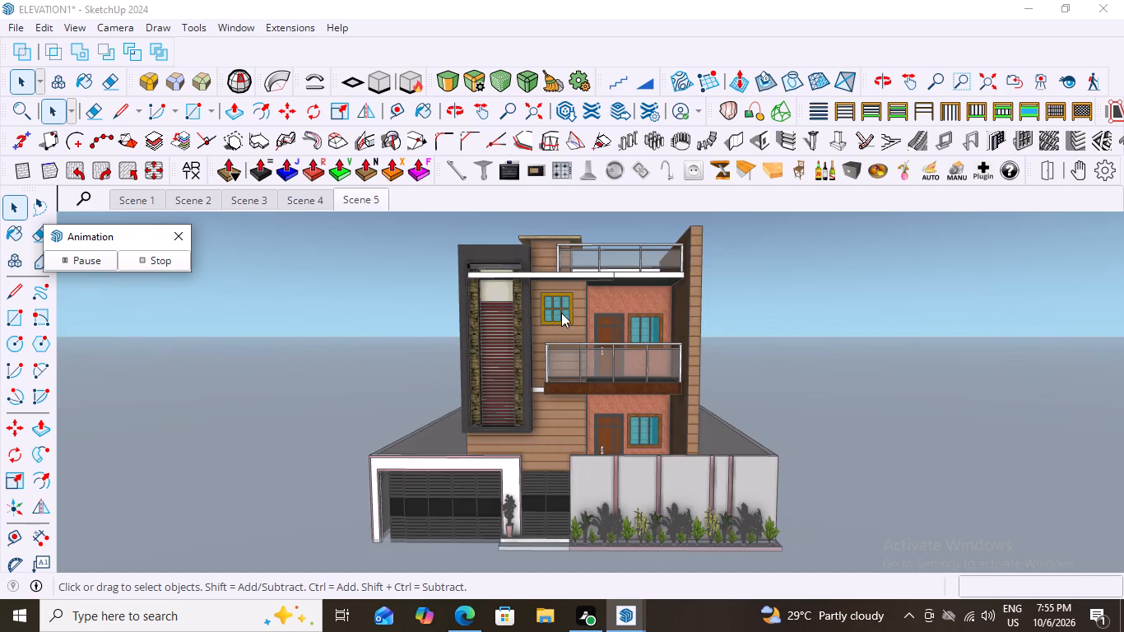
click(138, 260)
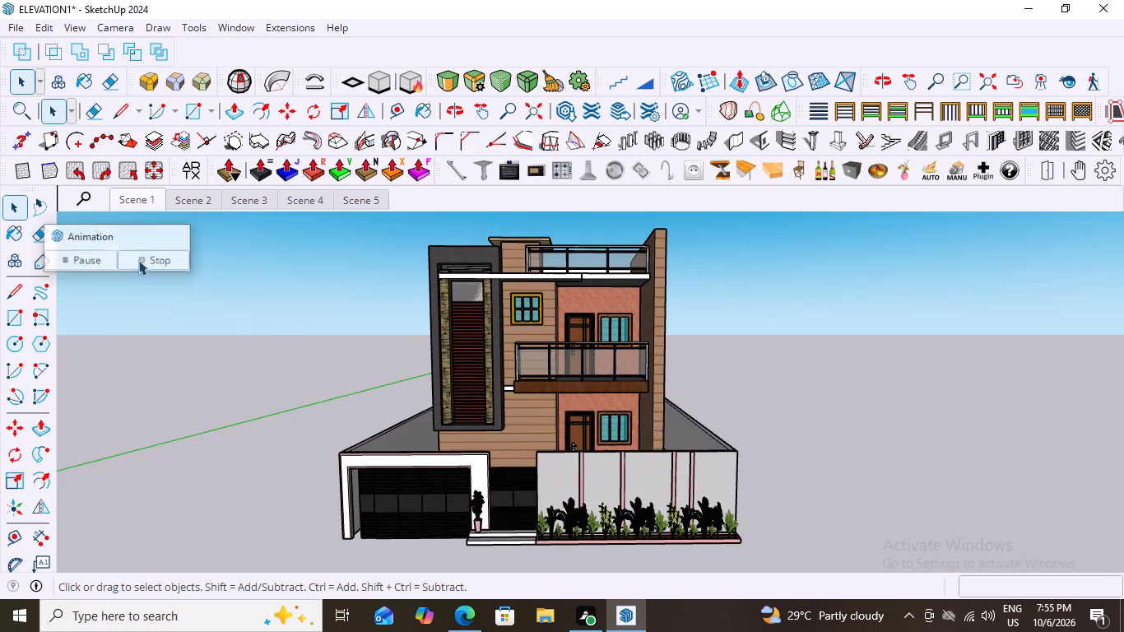
Open Scene 5, view the house from farther away and from above, and switch to Scene 1.
click(367, 195)
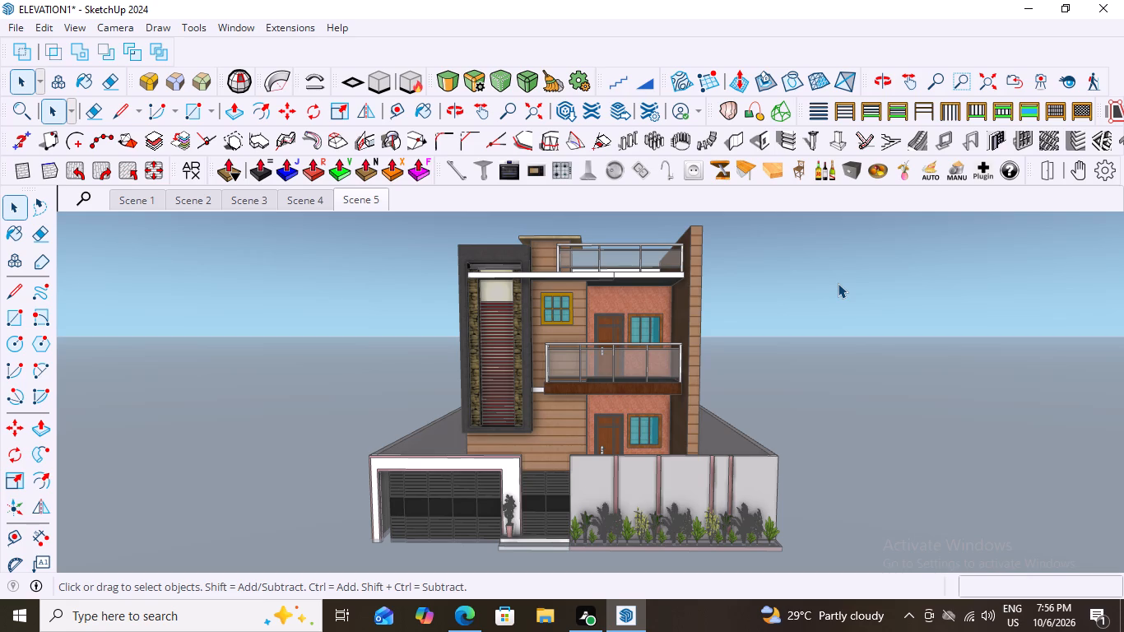
scroll(797, 266, down, 13)
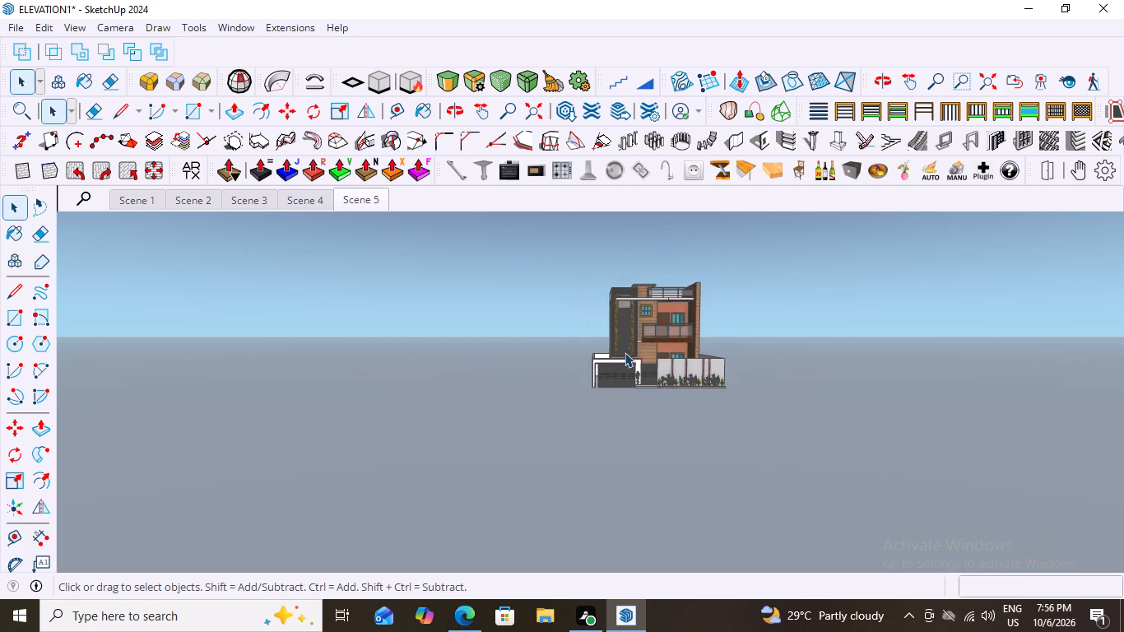
scroll(643, 330, up, 9)
scroll(564, 330, down, 12)
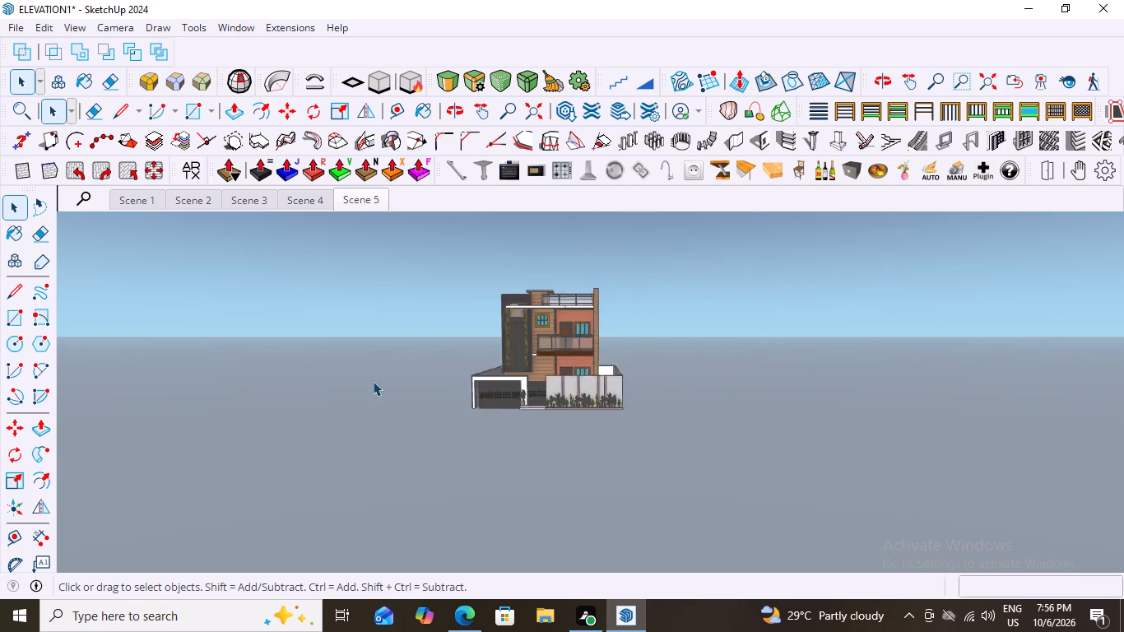
scroll(373, 381, down, 6)
middle_drag(560, 398, 640, 442)
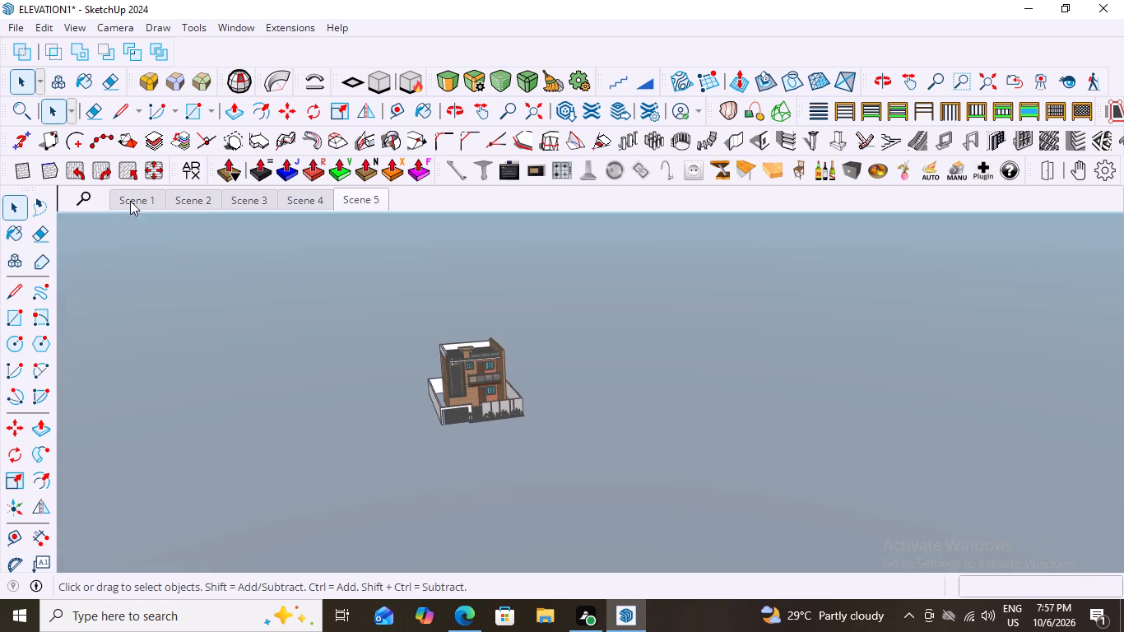
click(129, 198)
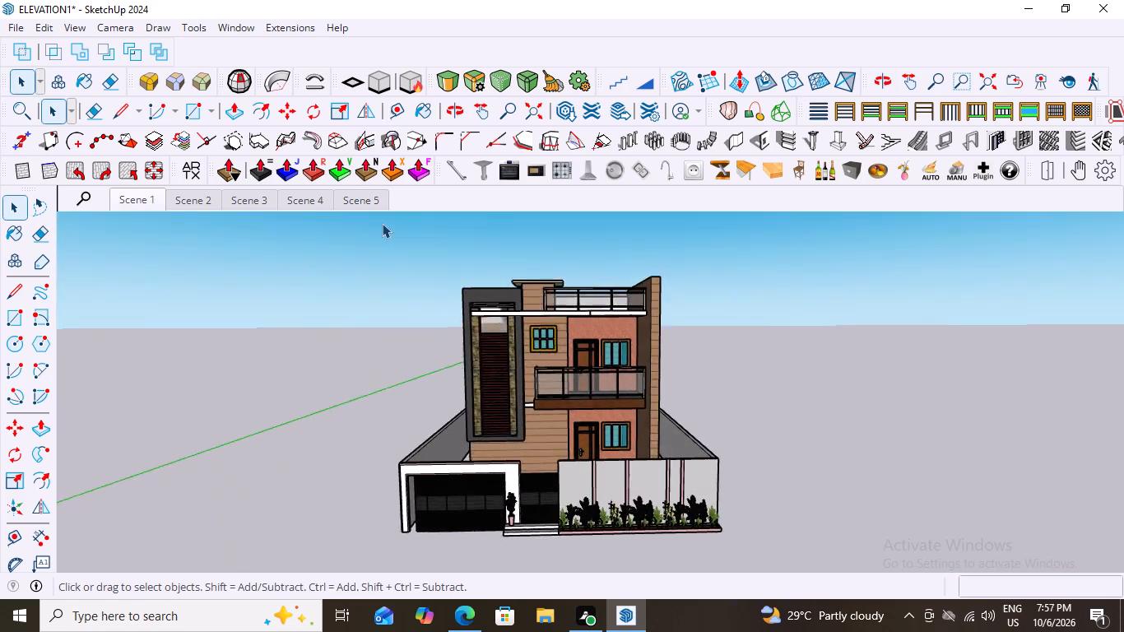
Examine the house front in Scene 1 from closer up and from farther away.
scroll(274, 297, down, 7)
scroll(409, 360, up, 4)
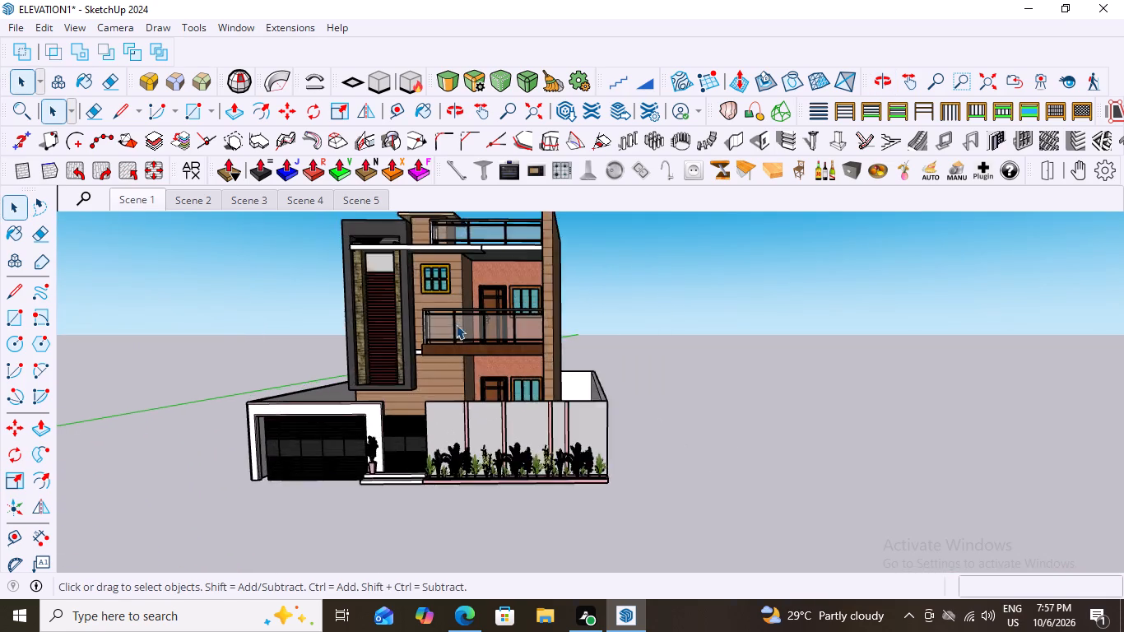
scroll(456, 324, up, 3)
scroll(399, 321, down, 14)
scroll(656, 474, up, 1)
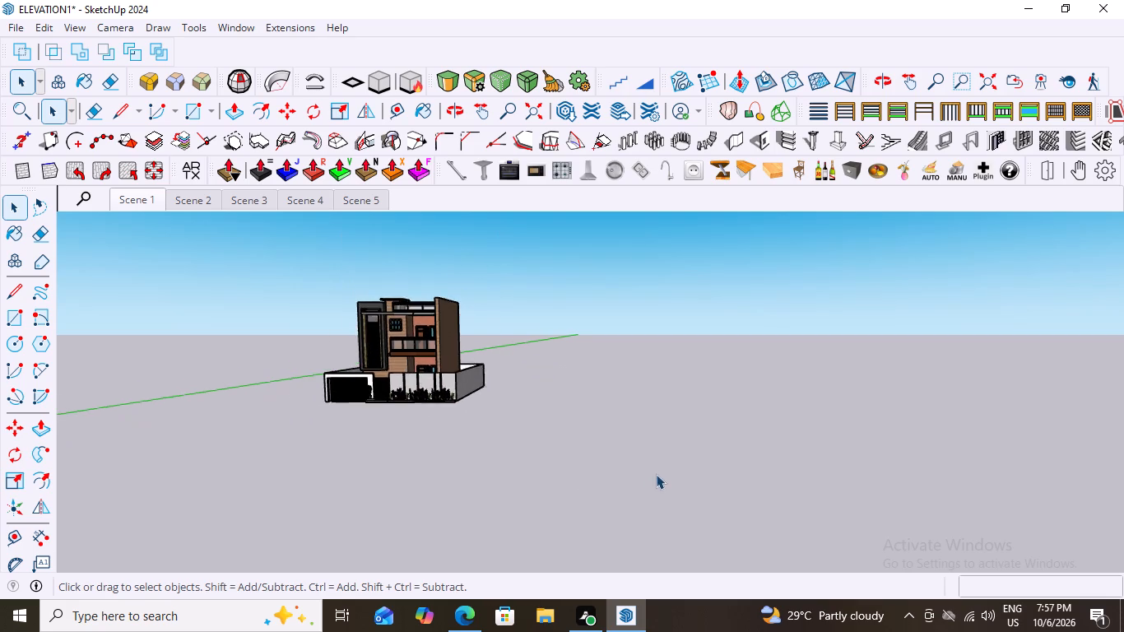
scroll(656, 474, up, 1)
scroll(648, 385, down, 12)
scroll(667, 422, up, 4)
scroll(564, 420, up, 1)
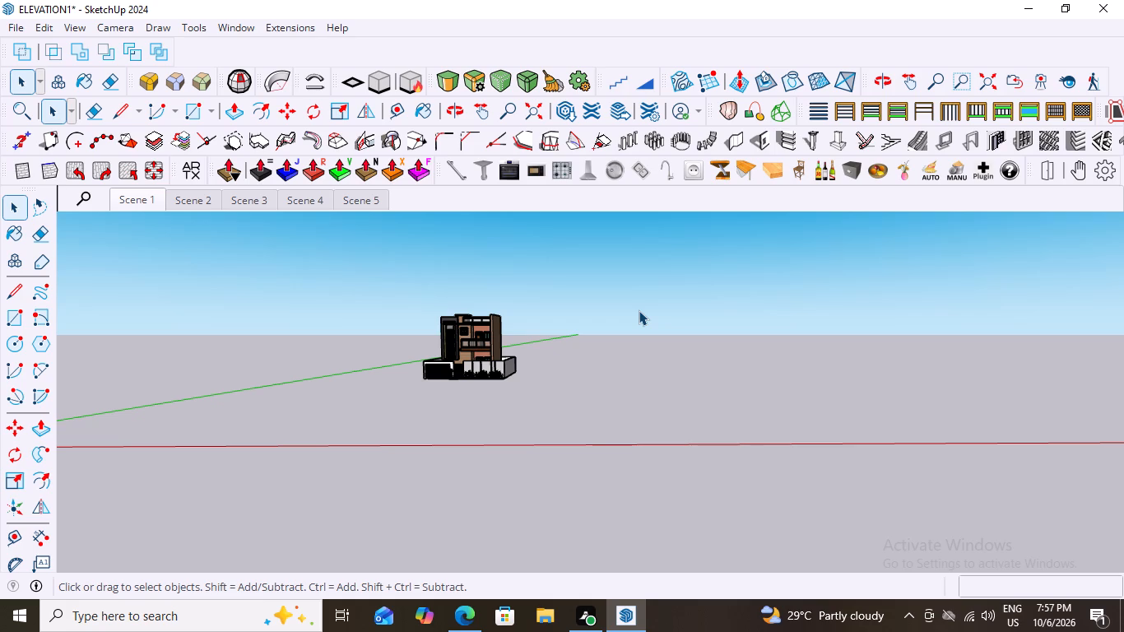
Open Scene 5 and examine the Exterior-styled house front from several angles and distances.
click(374, 197)
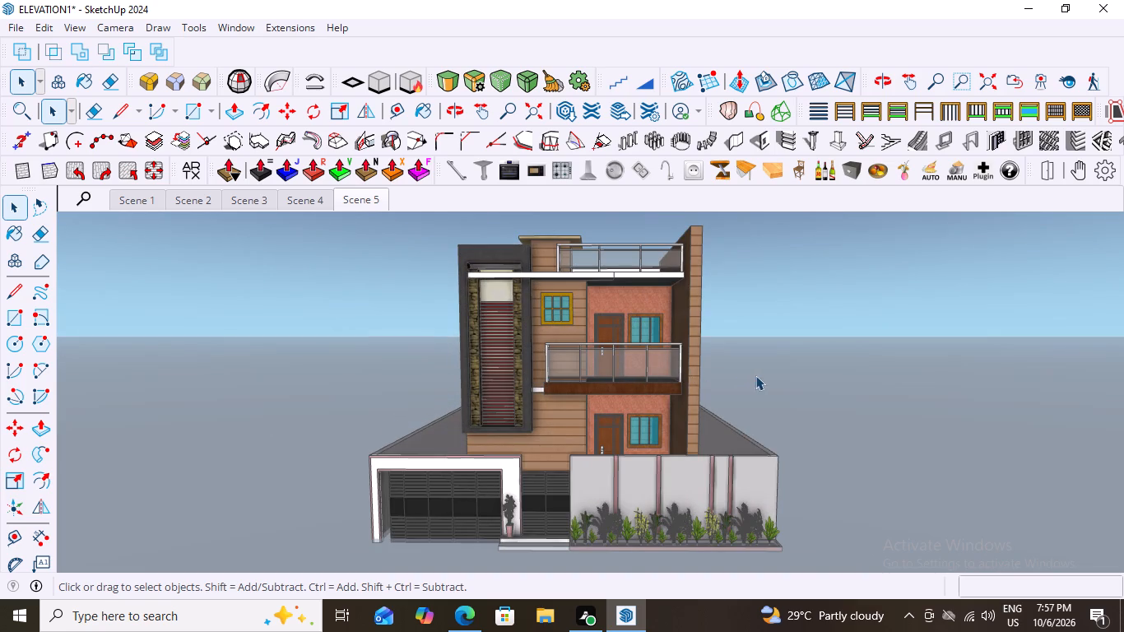
scroll(620, 374, up, 2)
scroll(639, 360, down, 7)
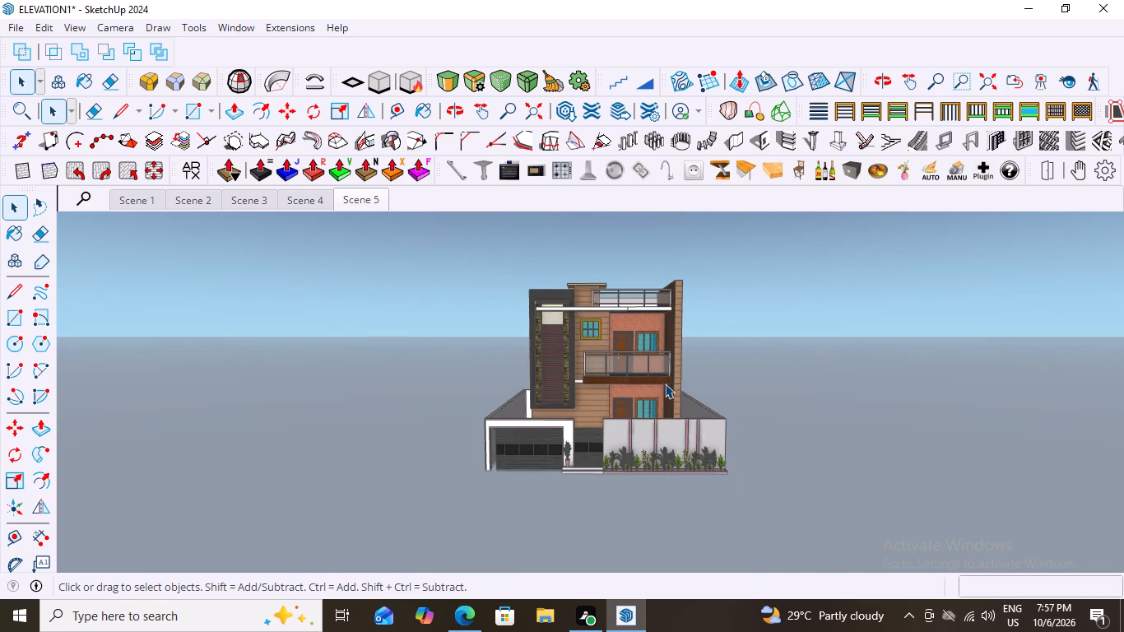
middle_drag(665, 383, 714, 389)
scroll(649, 351, up, 6)
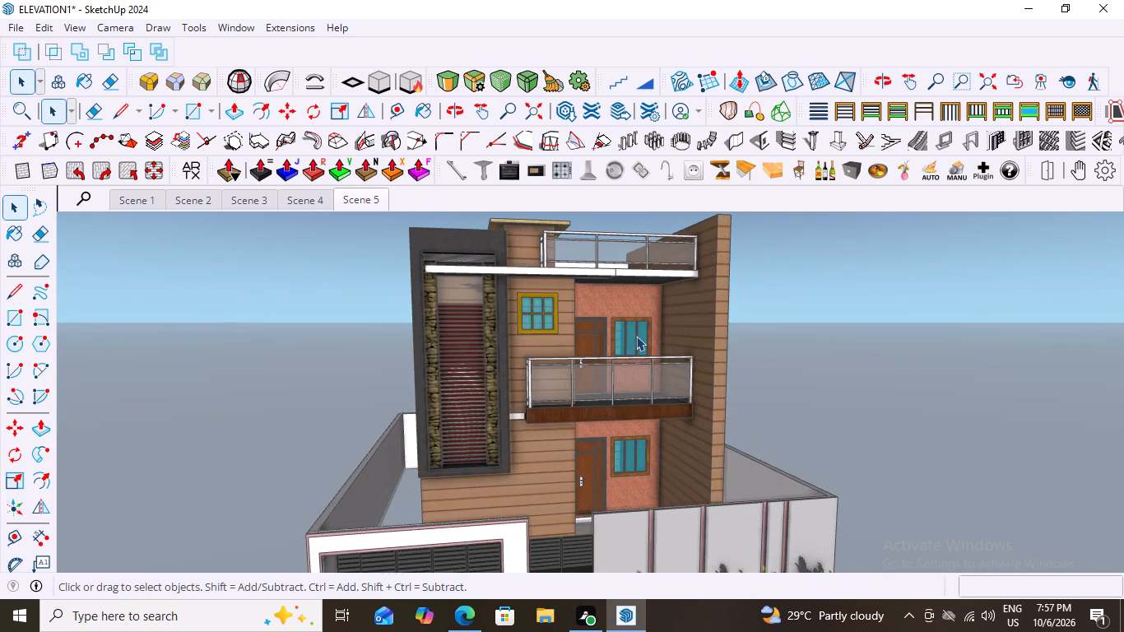
scroll(629, 301, down, 7)
scroll(596, 364, up, 2)
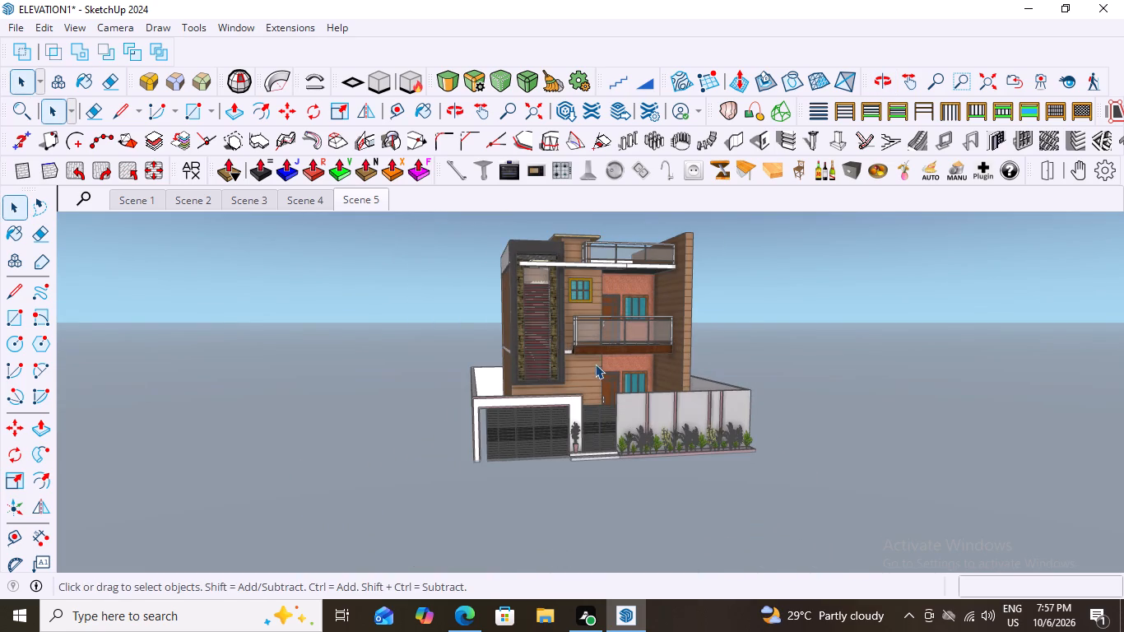
scroll(567, 436, up, 2)
middle_drag(580, 428, 502, 449)
scroll(521, 448, down, 5)
middle_drag(645, 391, 684, 385)
scroll(565, 355, up, 5)
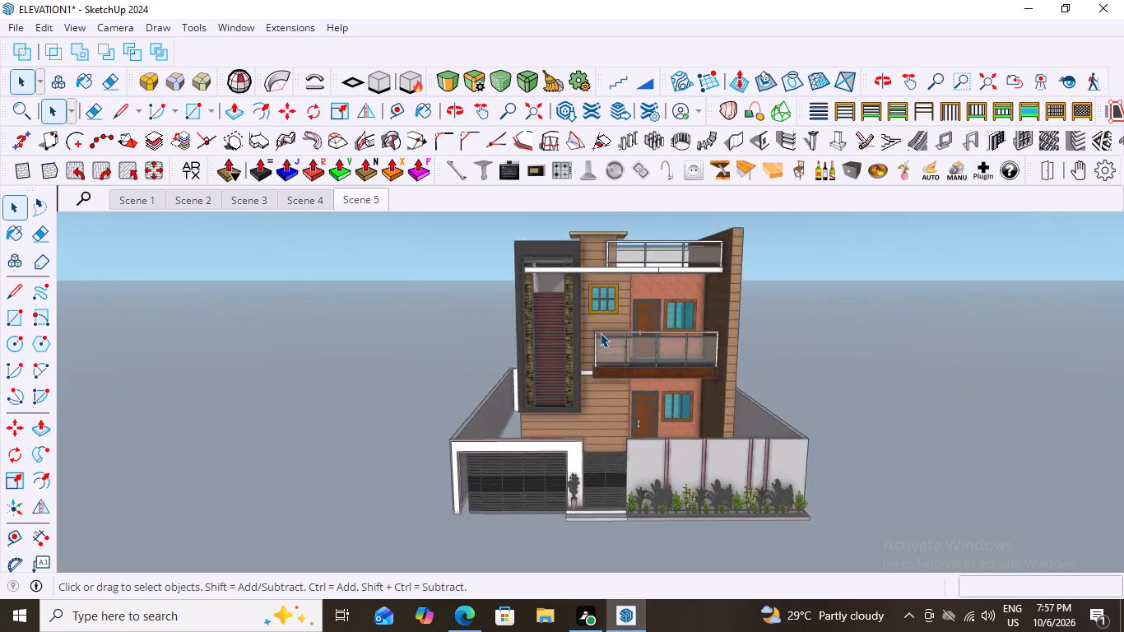
scroll(600, 332, up, 3)
scroll(554, 350, down, 5)
scroll(607, 272, up, 3)
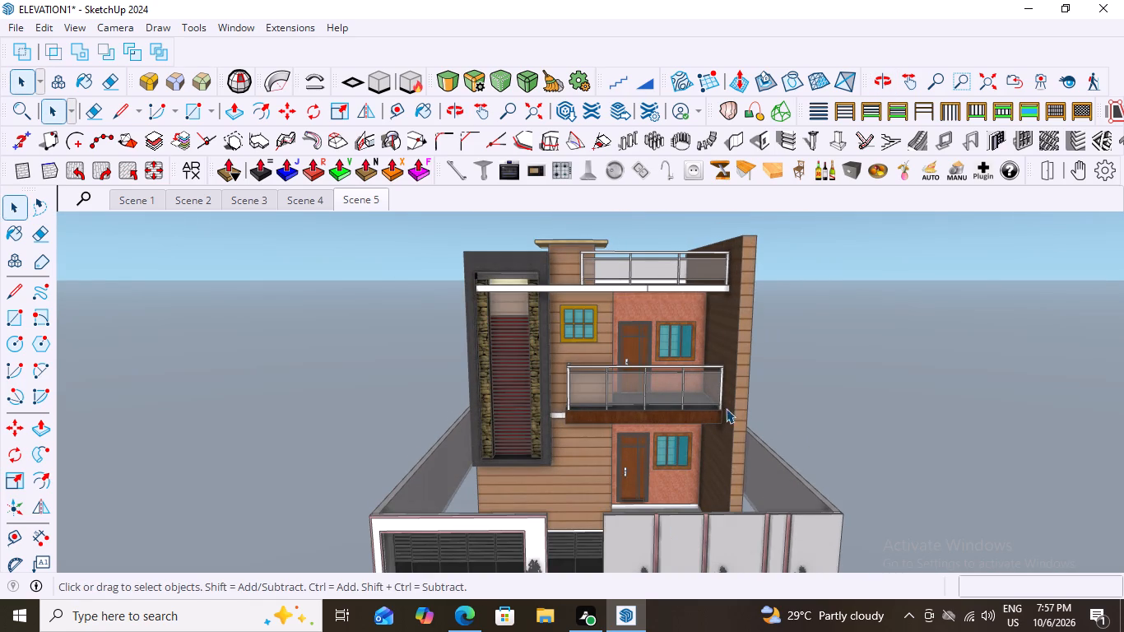
scroll(611, 381, down, 5)
middle_drag(447, 435, 431, 433)
Play the scene animation again from Scene 1 and move the Animation window clear of the house.
click(143, 199)
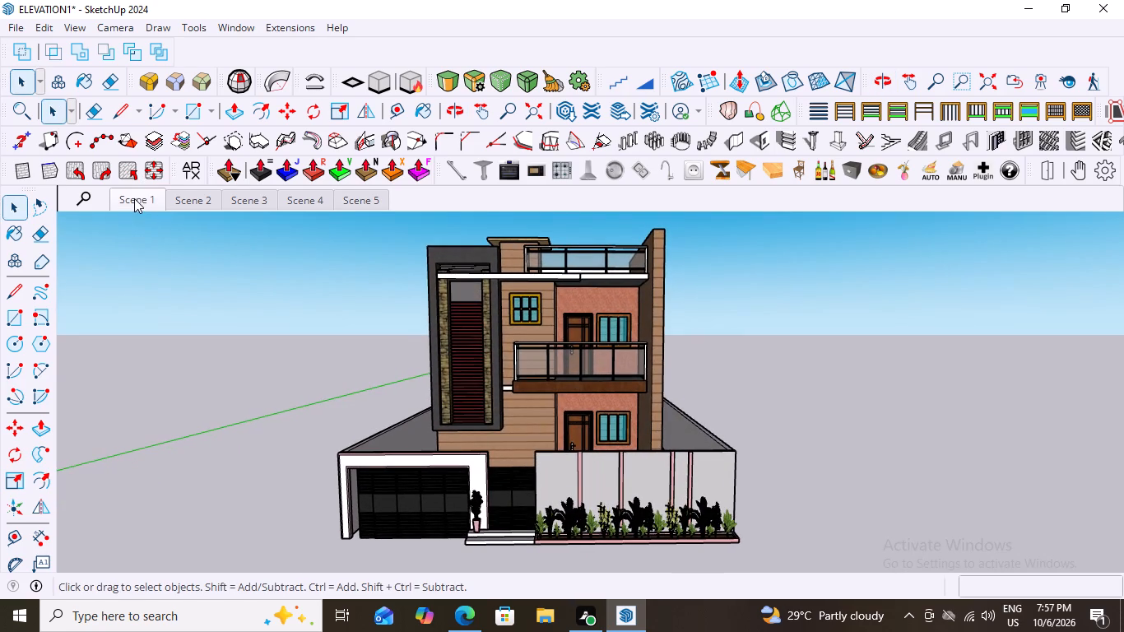
right_click(128, 198)
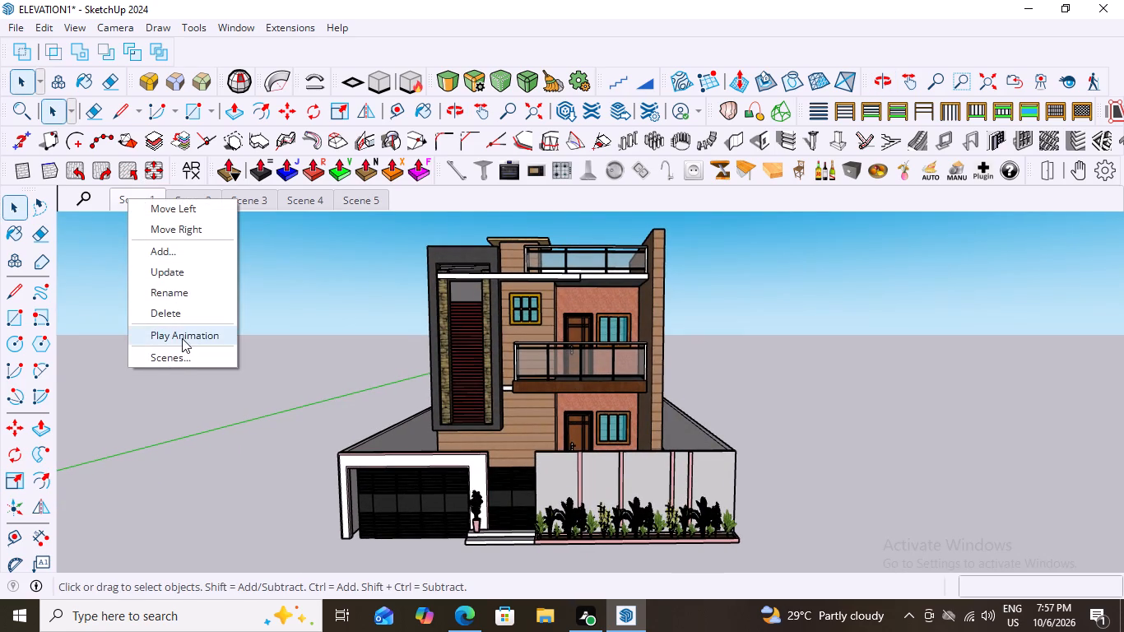
click(183, 333)
drag(512, 267, 197, 255)
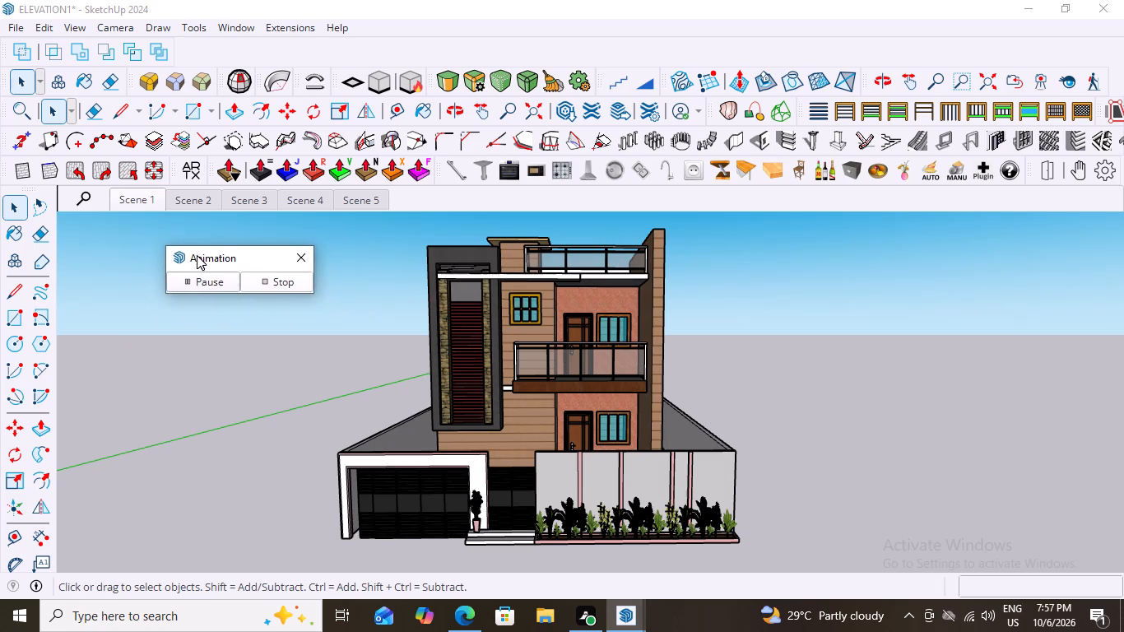
drag(197, 255, 104, 238)
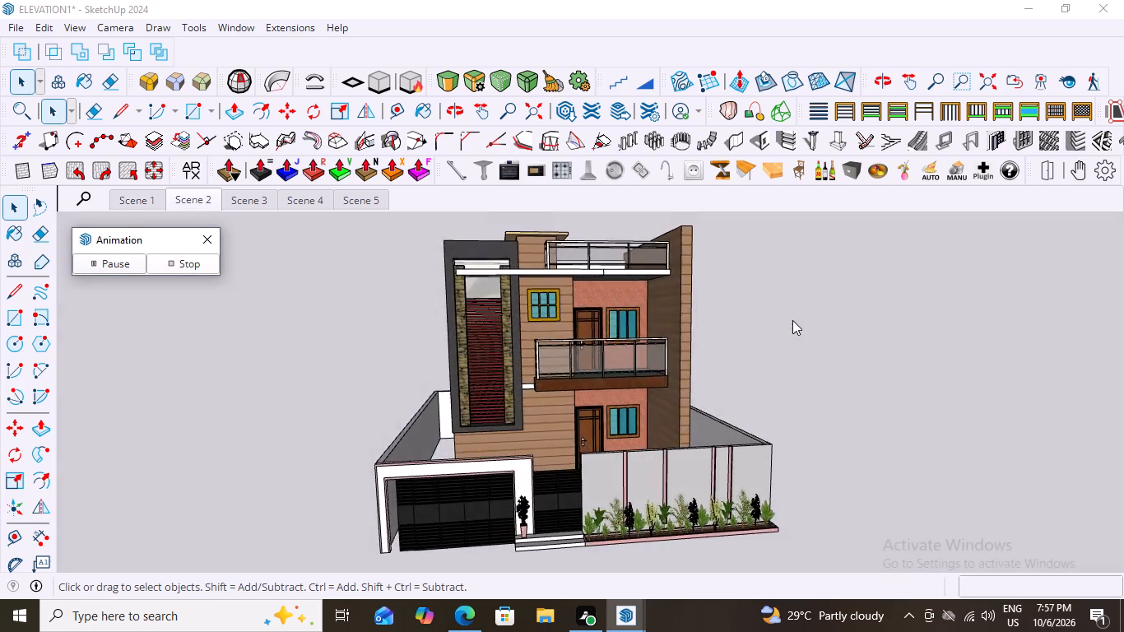
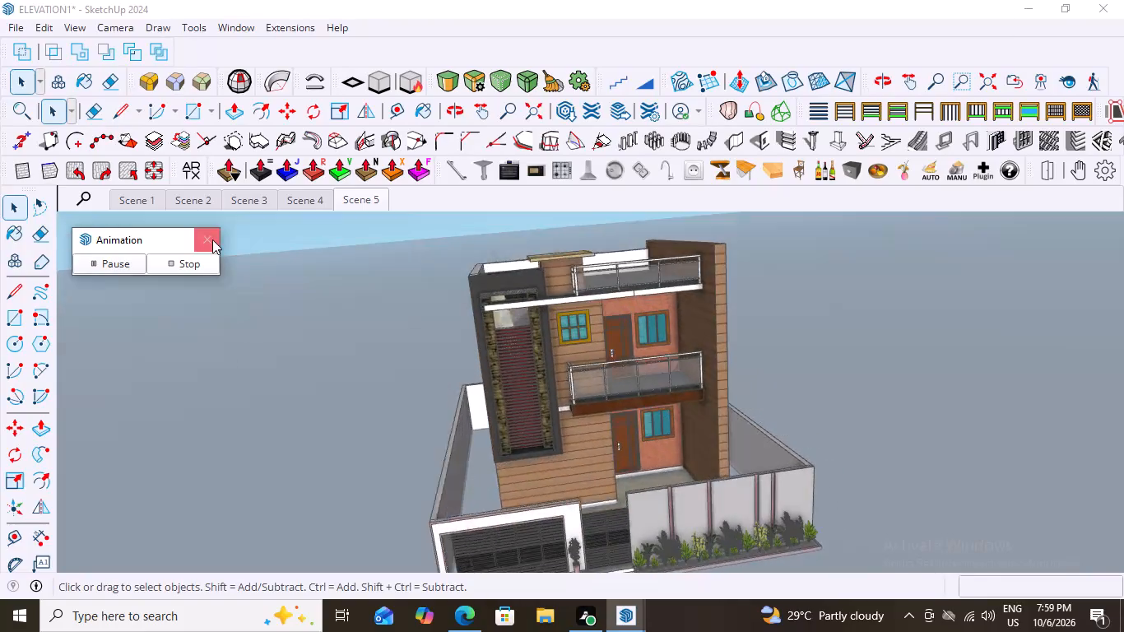
End the scene animation by closing the Animation window.
click(208, 235)
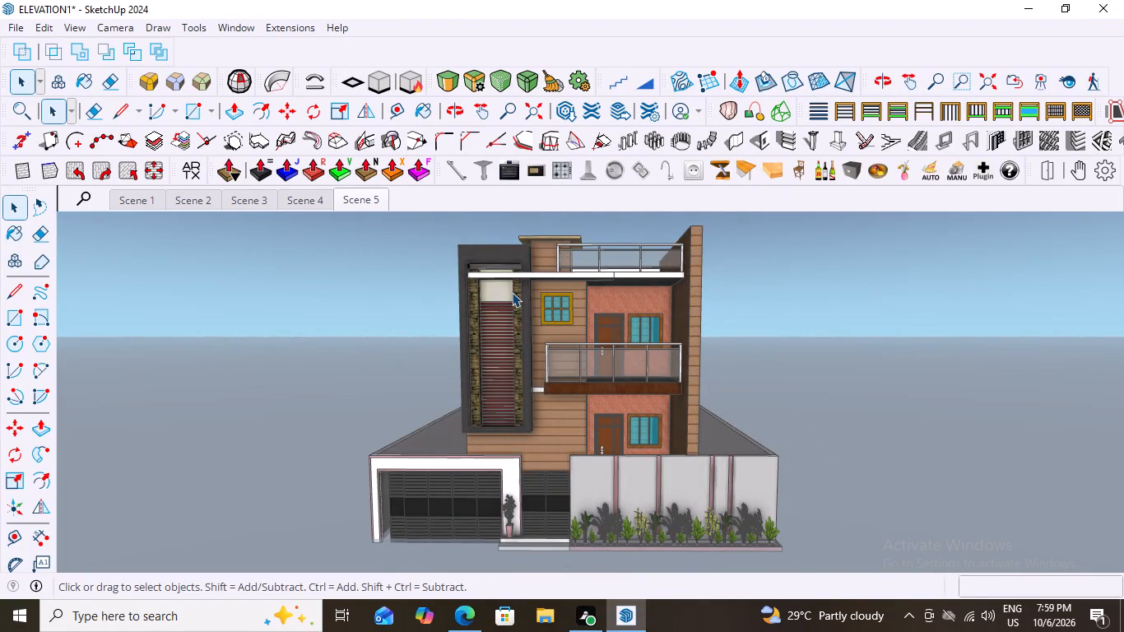
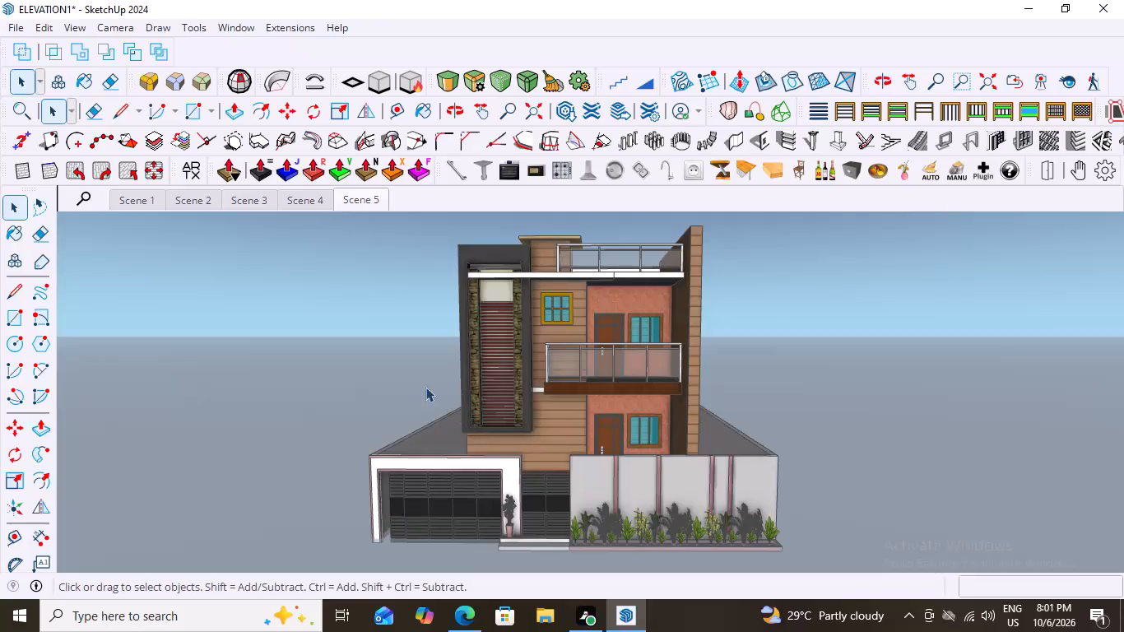
Check the house from another angle and restore the saved Scene 5 view.
middle_drag(504, 447, 526, 452)
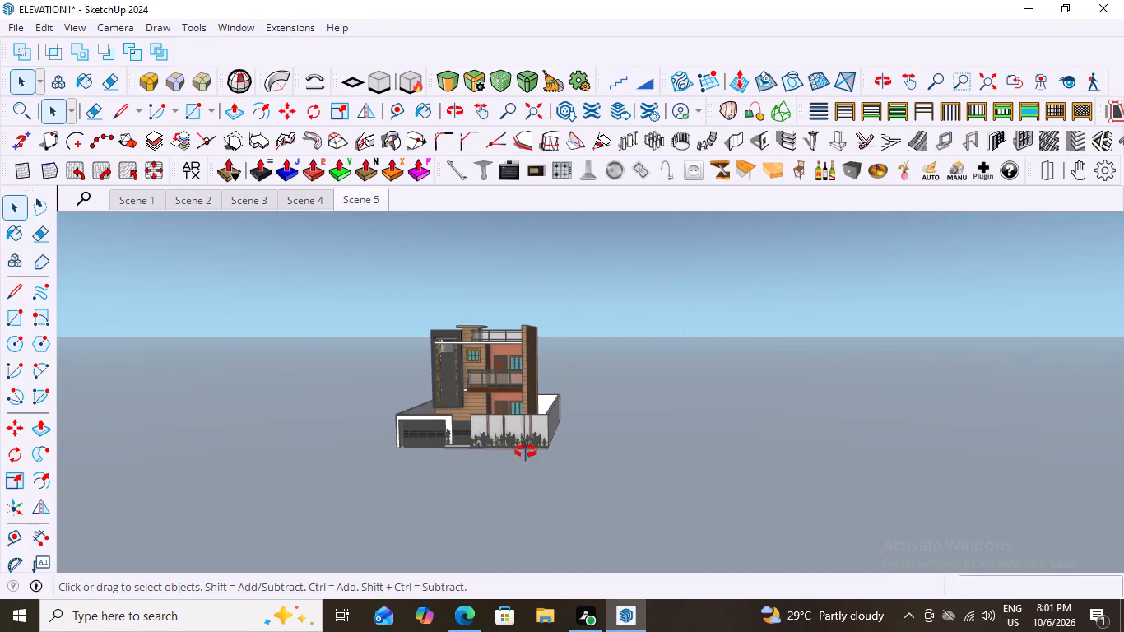
middle_drag(526, 452, 480, 444)
scroll(530, 429, up, 1)
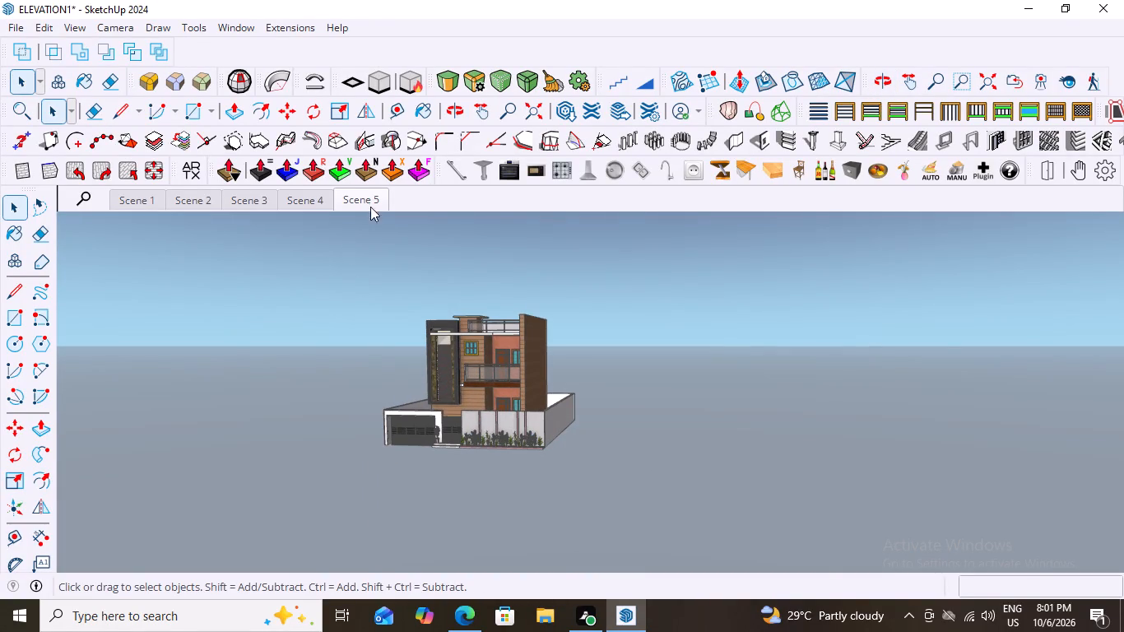
click(358, 204)
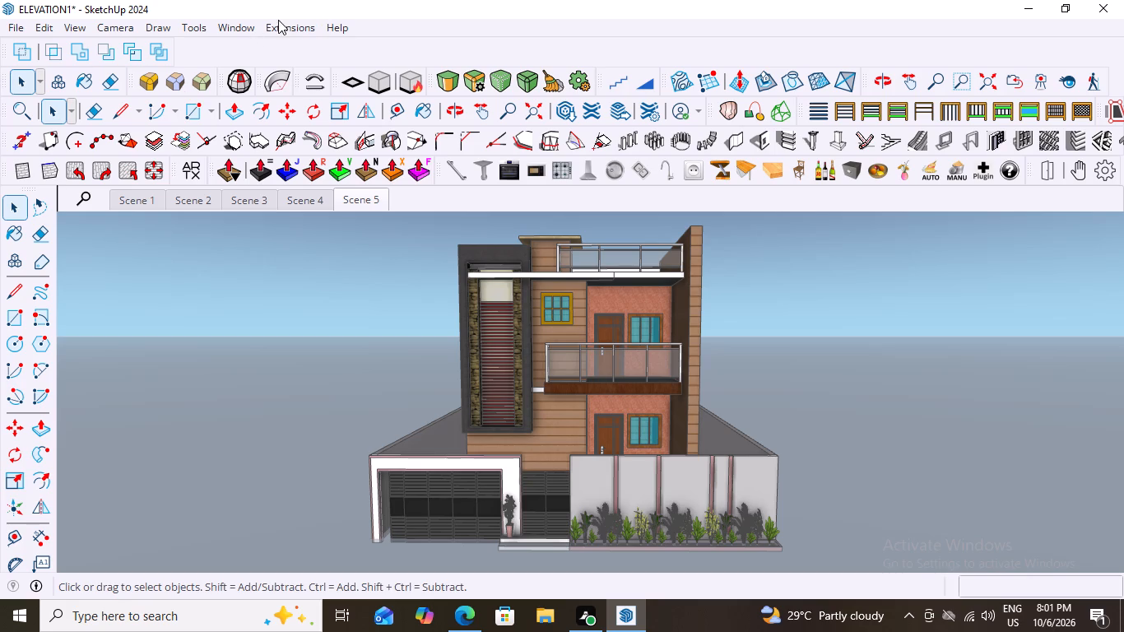
Show the Components browser in the Default Tray and bring its component collections into view.
click(235, 28)
click(282, 45)
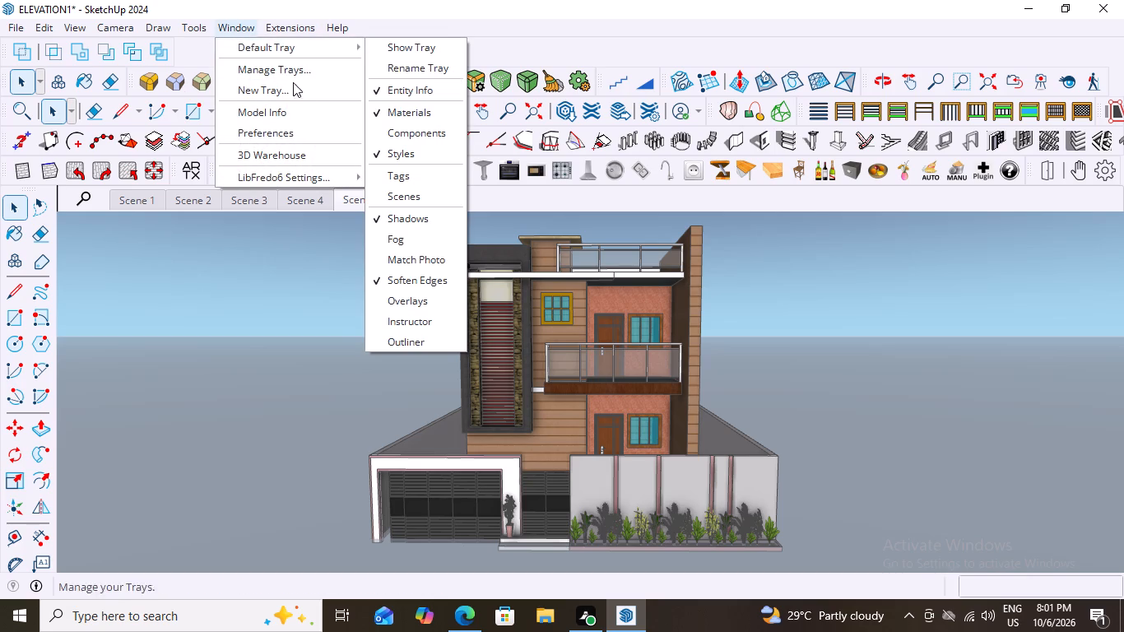
click(403, 132)
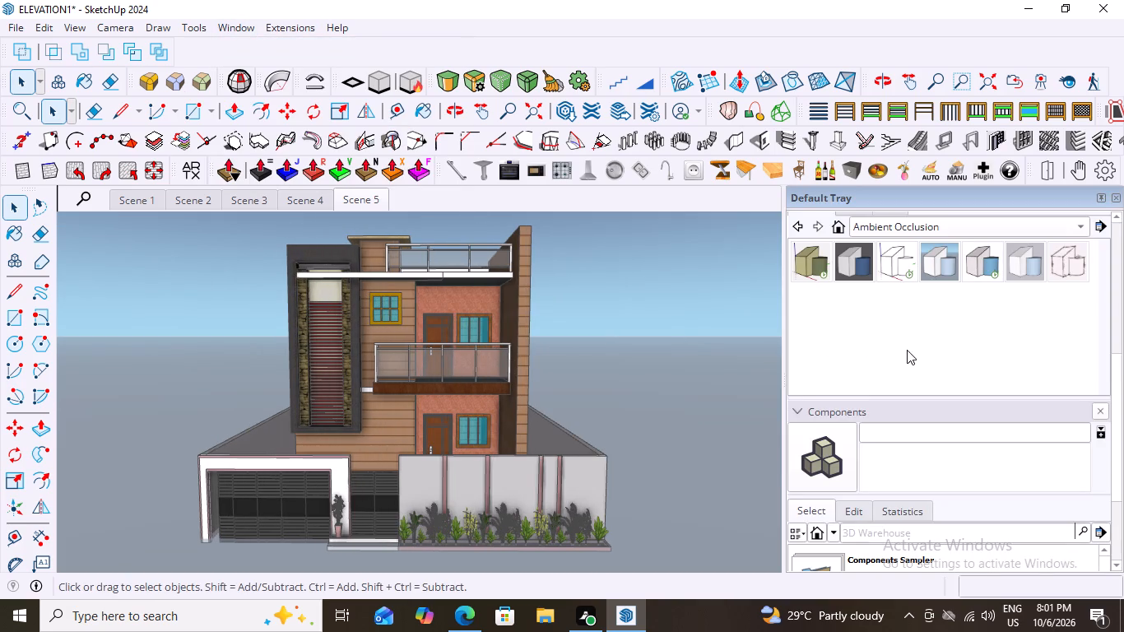
scroll(890, 378, down, 4)
scroll(829, 446, down, 4)
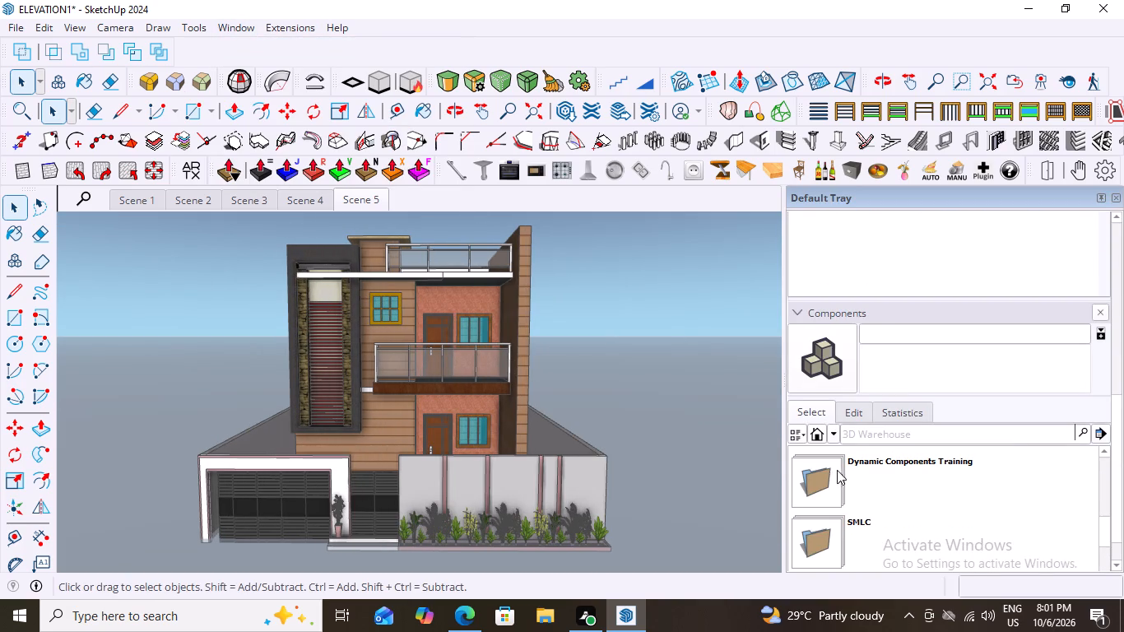
scroll(848, 460, down, 5)
scroll(824, 495, up, 4)
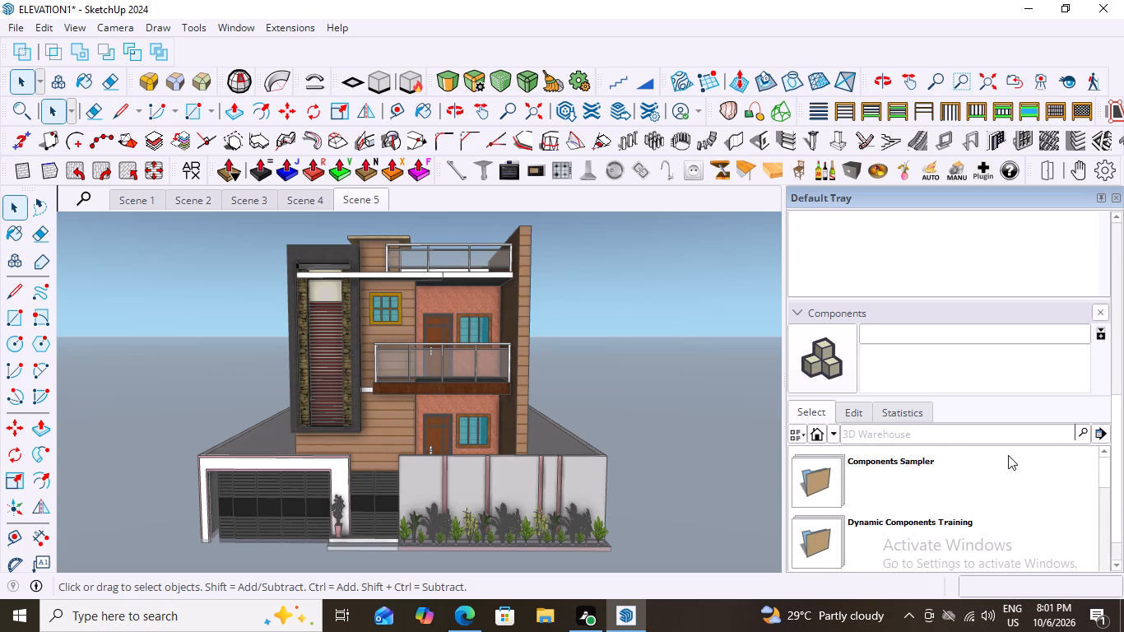
Open the Transportation component collection and look through its vehicle categories.
click(834, 432)
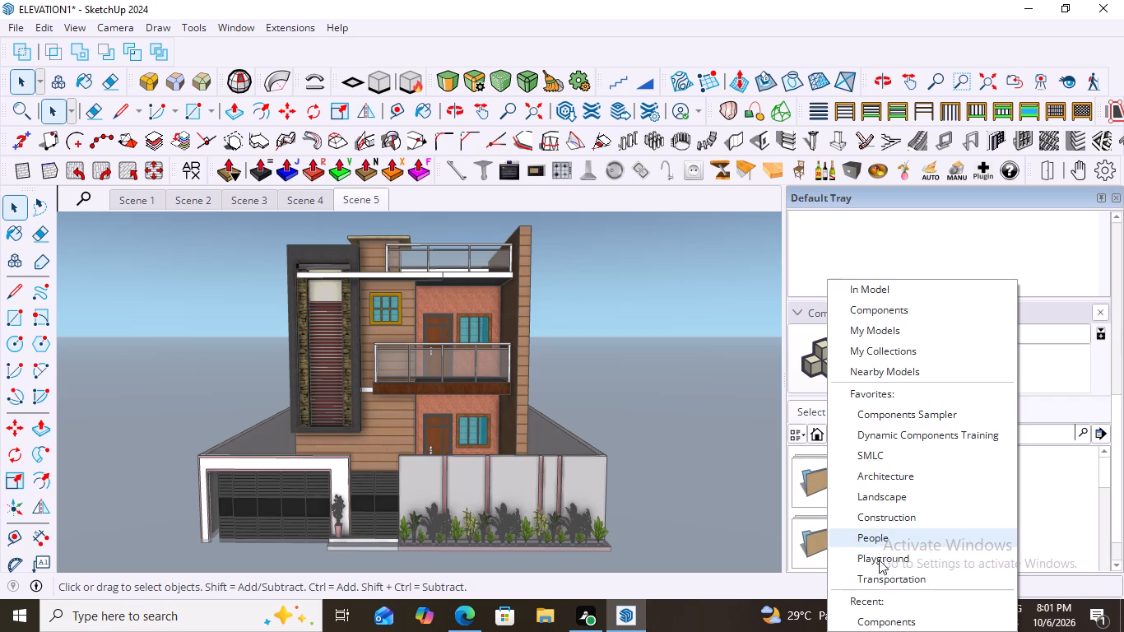
click(880, 582)
scroll(920, 504, down, 3)
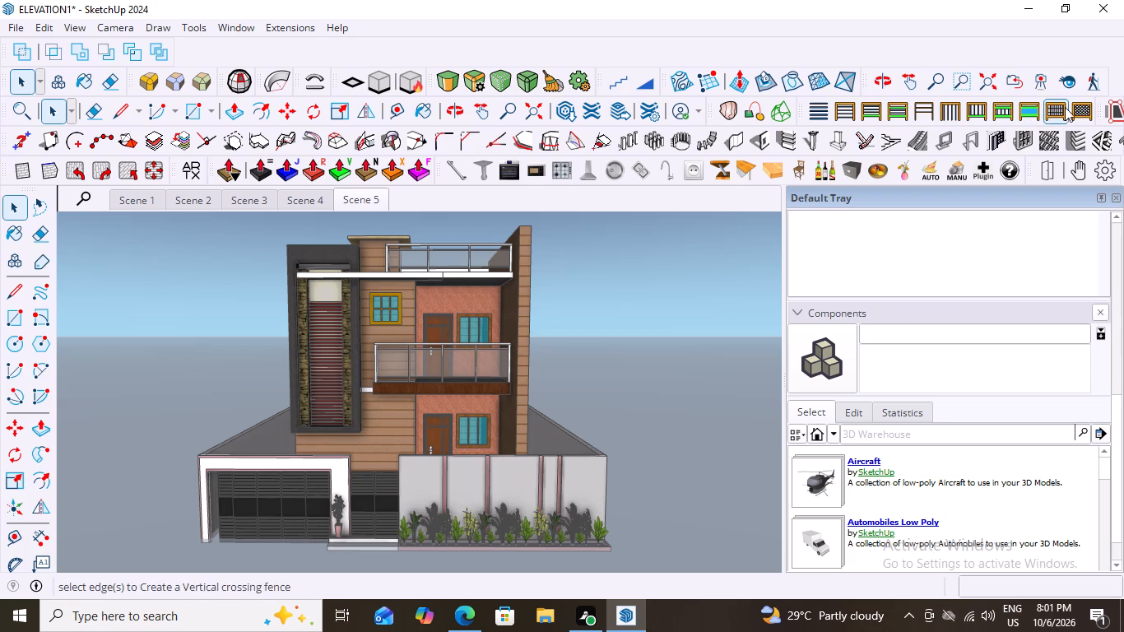
scroll(1075, 107, up, 2)
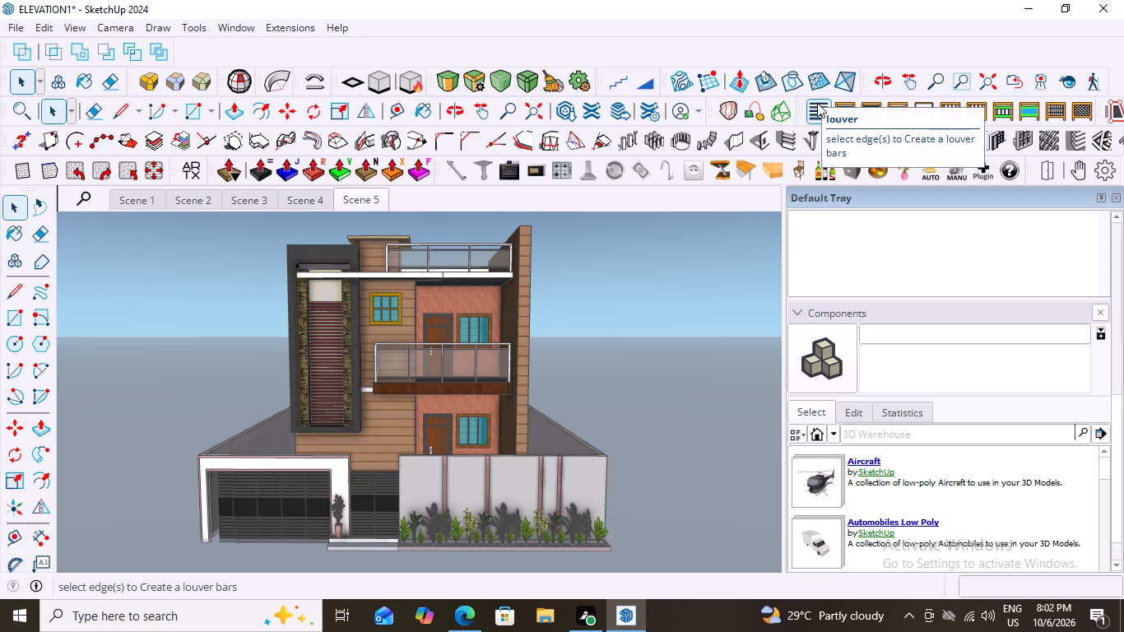
scroll(822, 487, down, 5)
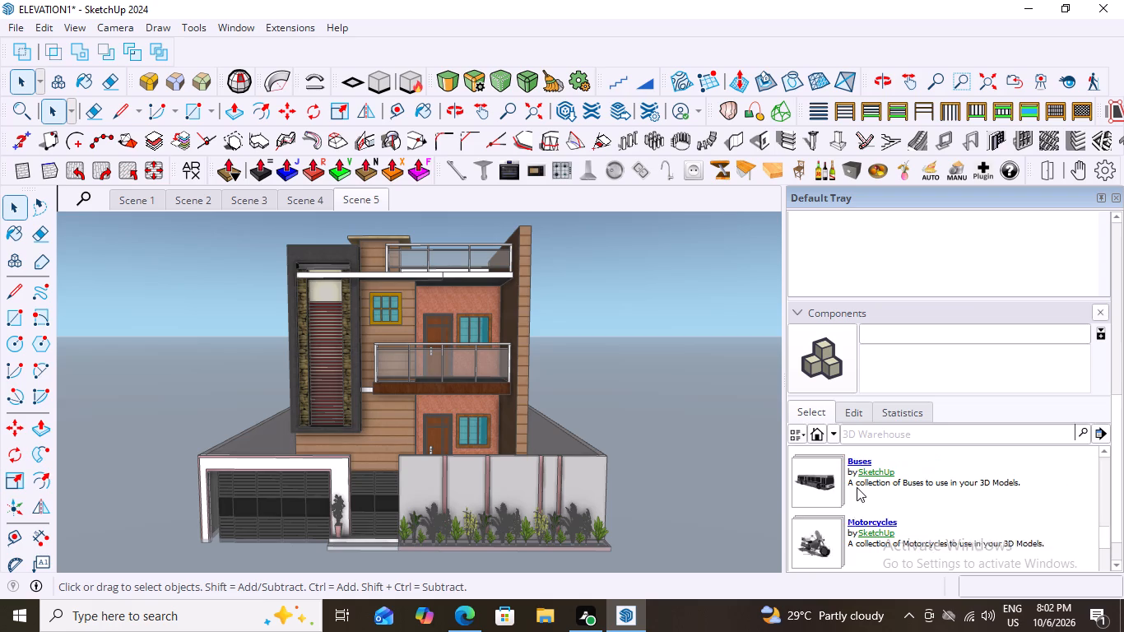
scroll(857, 487, down, 5)
scroll(857, 487, up, 6)
scroll(857, 487, down, 3)
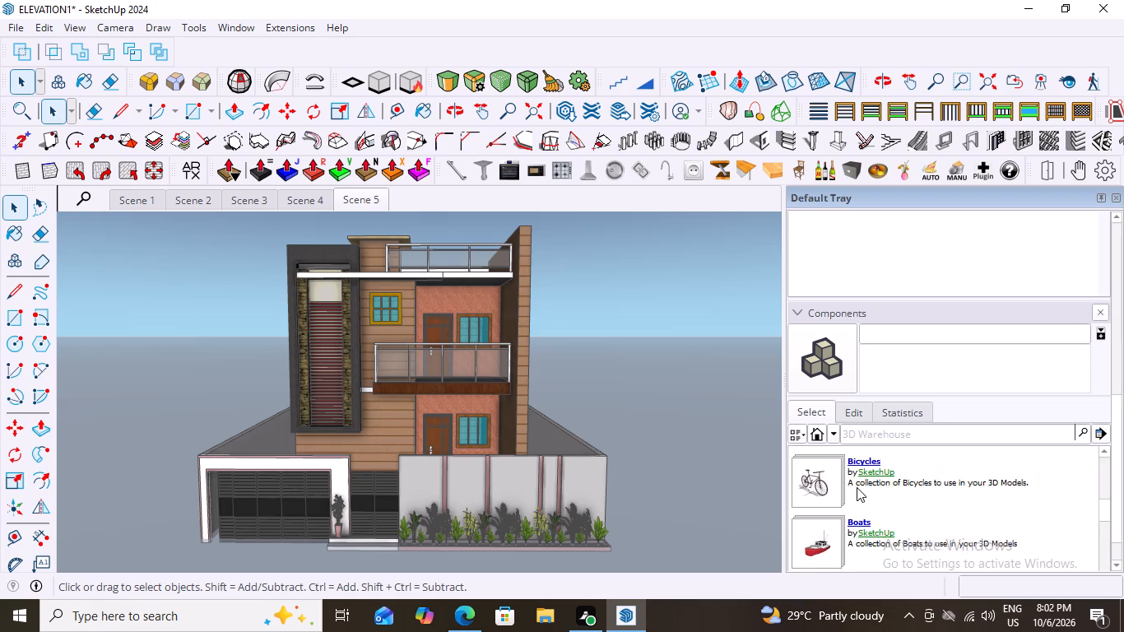
scroll(857, 487, down, 6)
scroll(857, 512, up, 3)
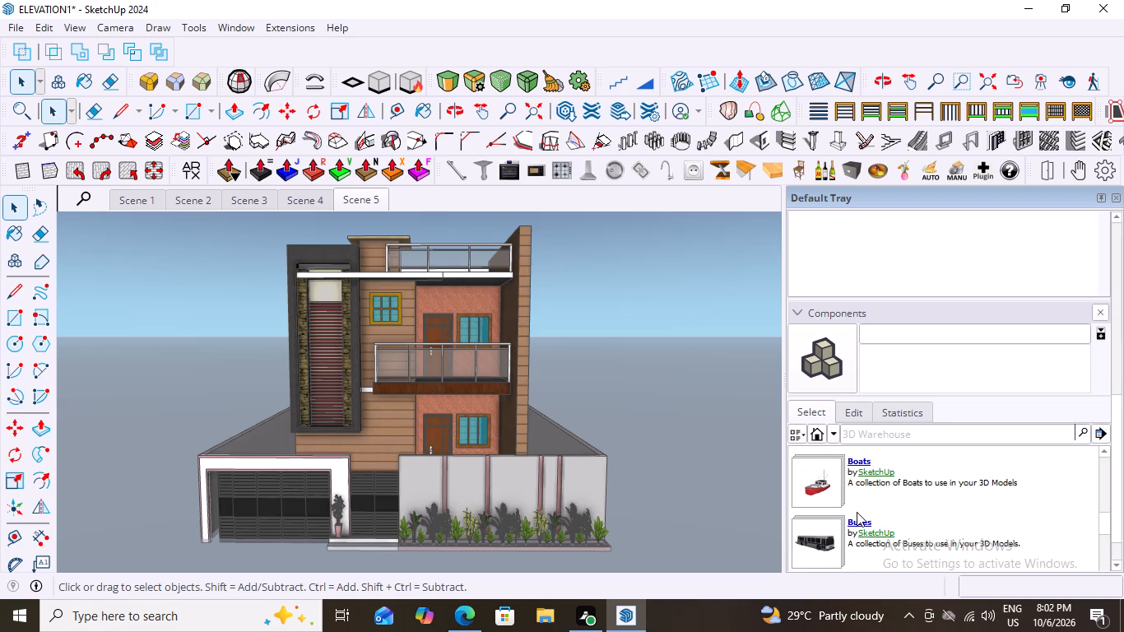
scroll(882, 472, down, 3)
scroll(863, 510, up, 17)
scroll(852, 477, down, 13)
Search 3D Warehouse for ROAD components and look through the offered models.
click(923, 442)
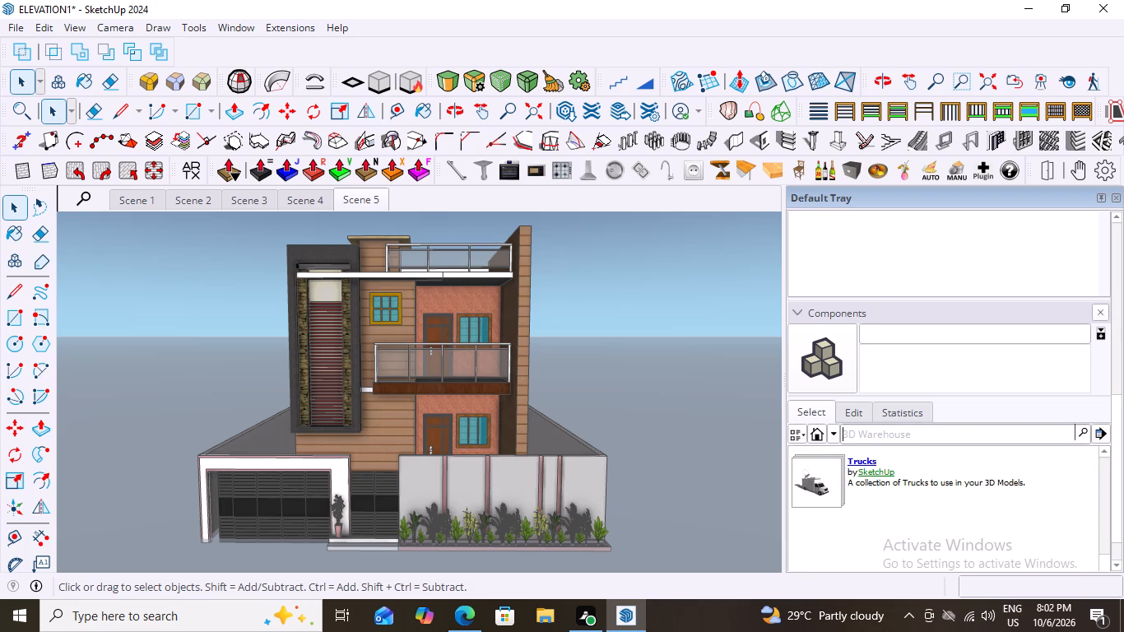
text(ROACD)
key(BackSpace)
key(BackSpace)
key(d)
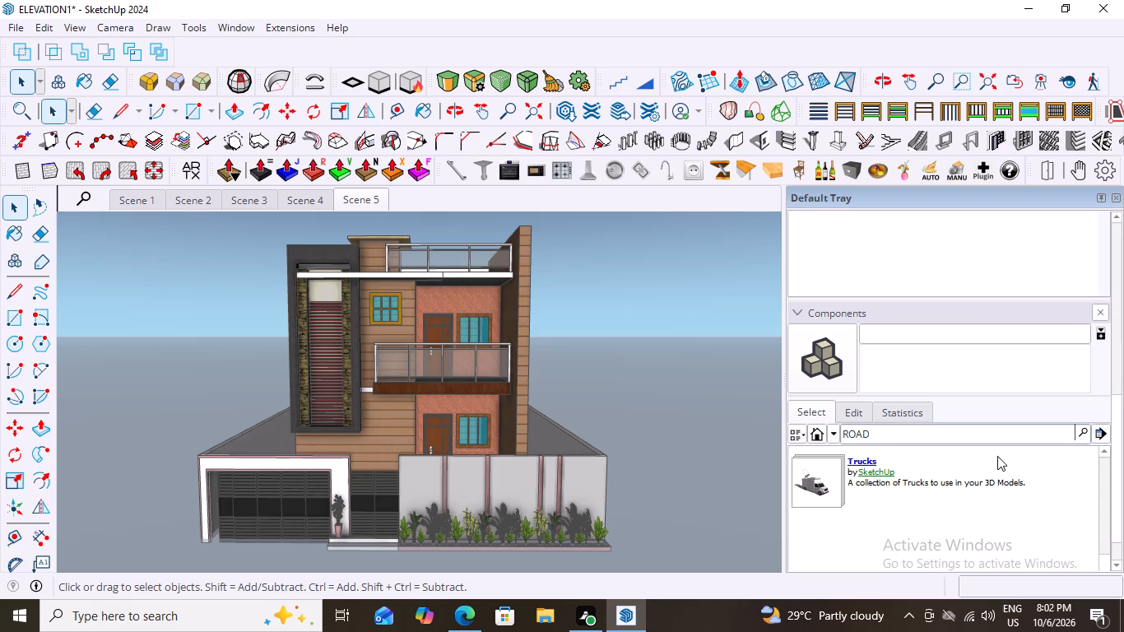
click(1085, 428)
scroll(917, 461, down, 1)
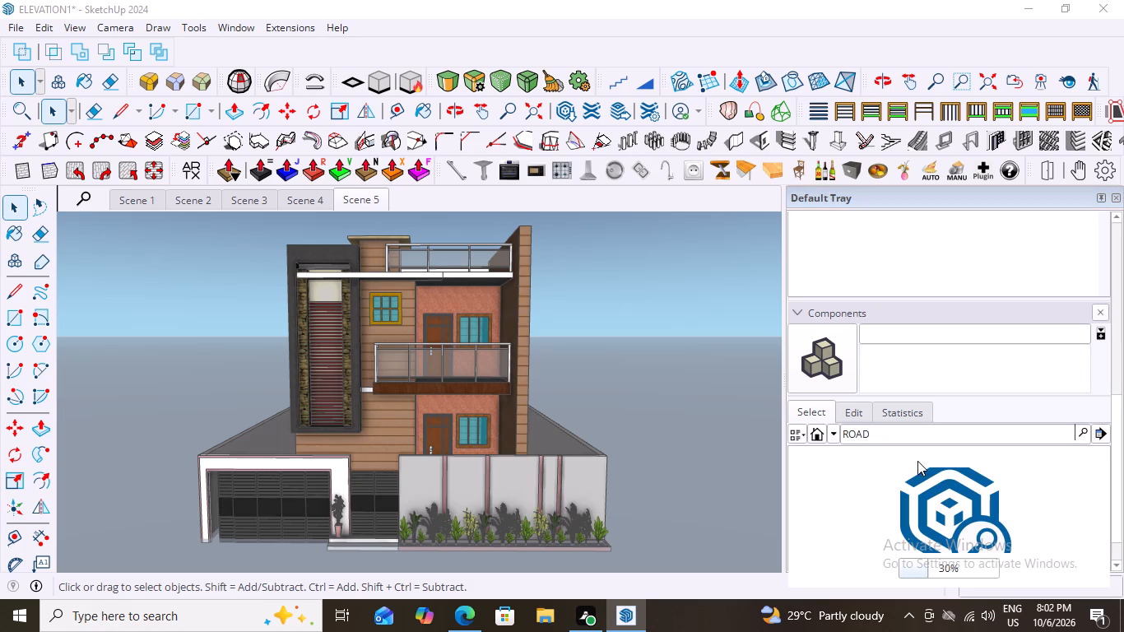
scroll(917, 461, down, 1)
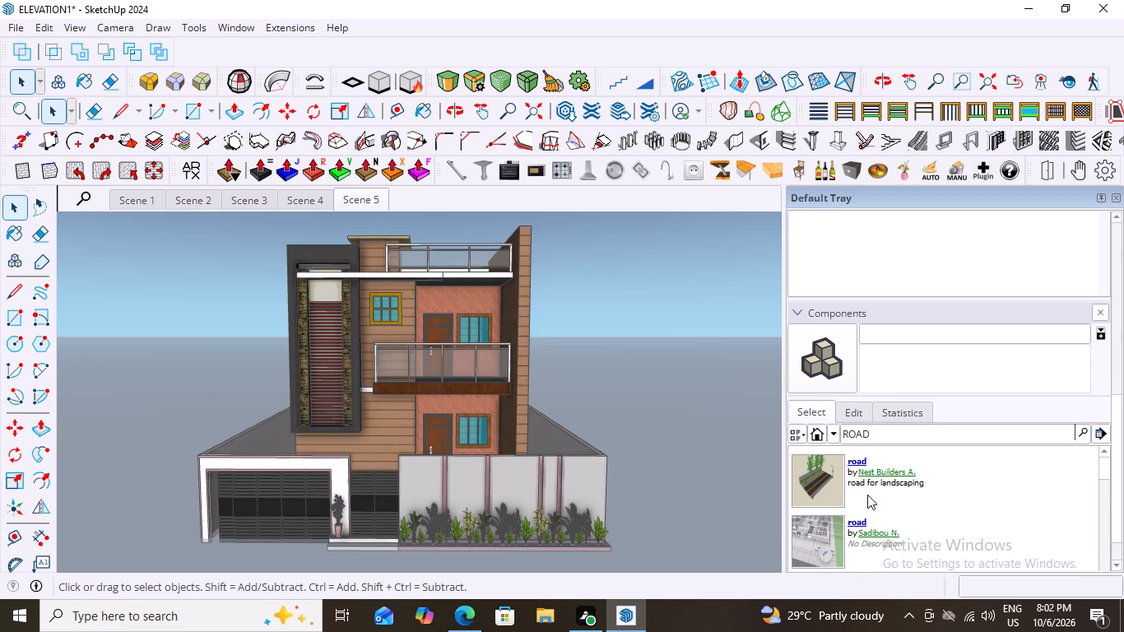
scroll(859, 525, down, 3)
scroll(851, 504, up, 3)
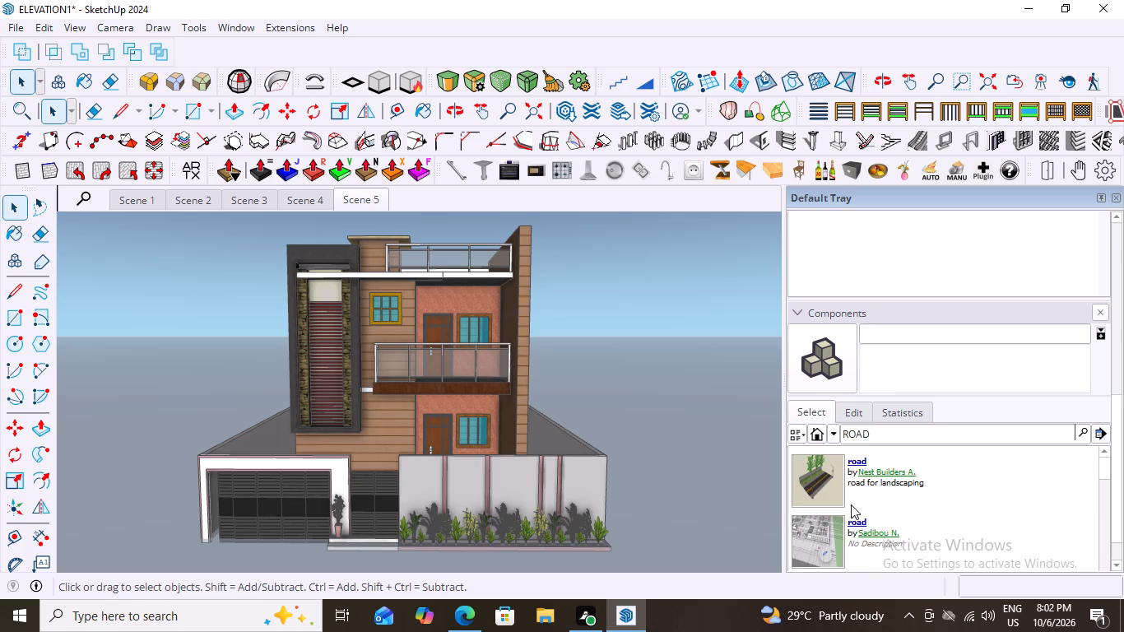
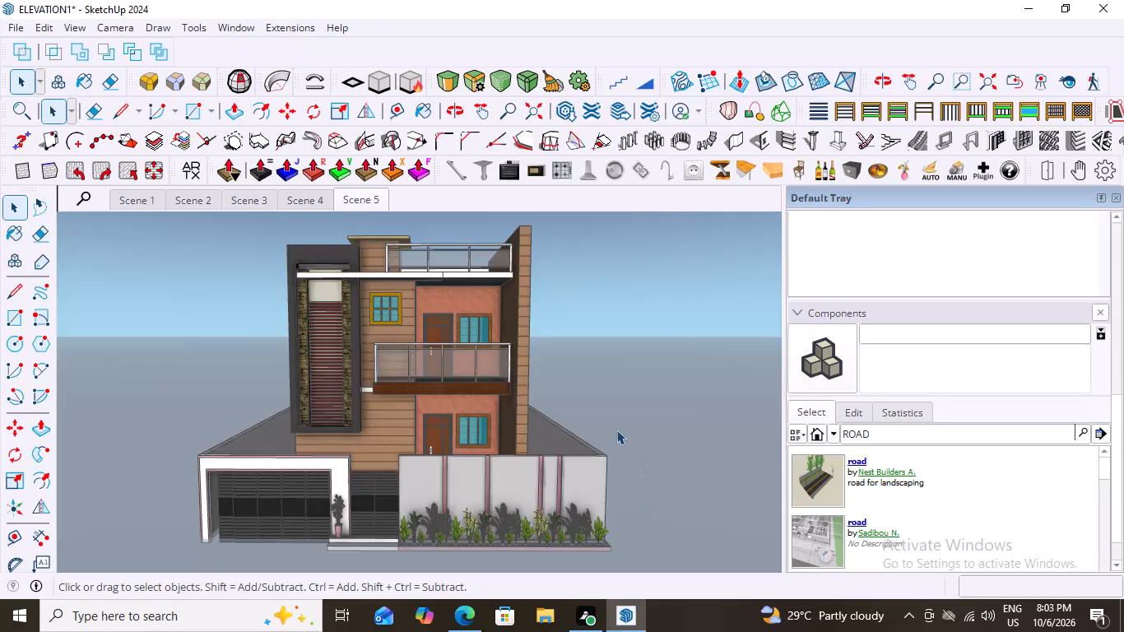
Load the plain dark road strip model from the ROAD search results and accept its import from a newer version.
scroll(852, 502, up, 6)
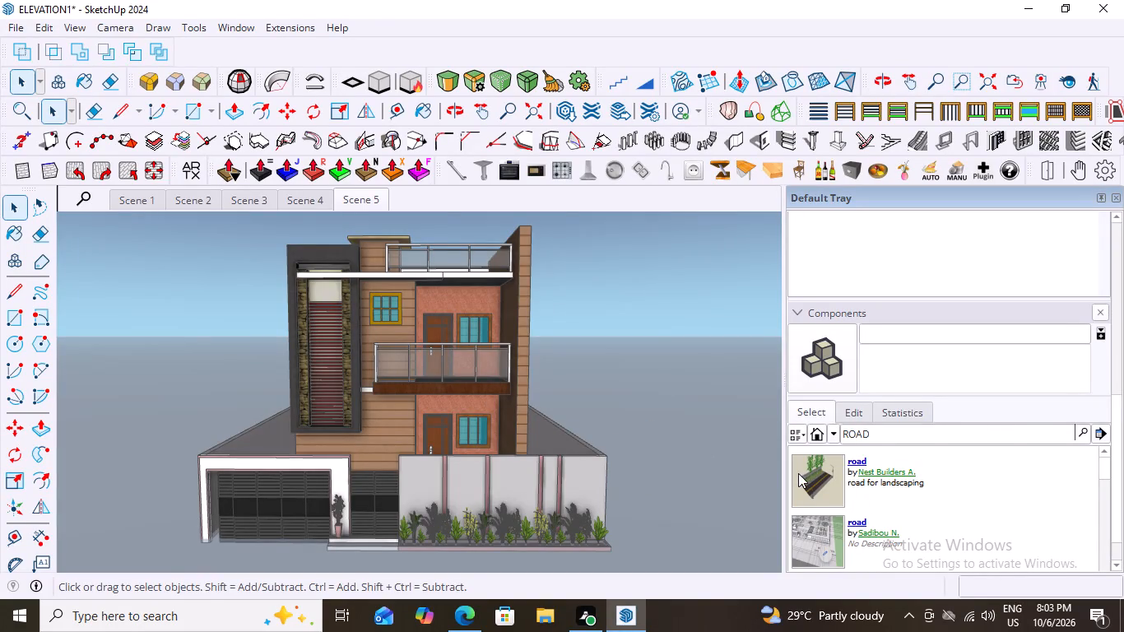
scroll(809, 486, up, 3)
scroll(902, 442, down, 10)
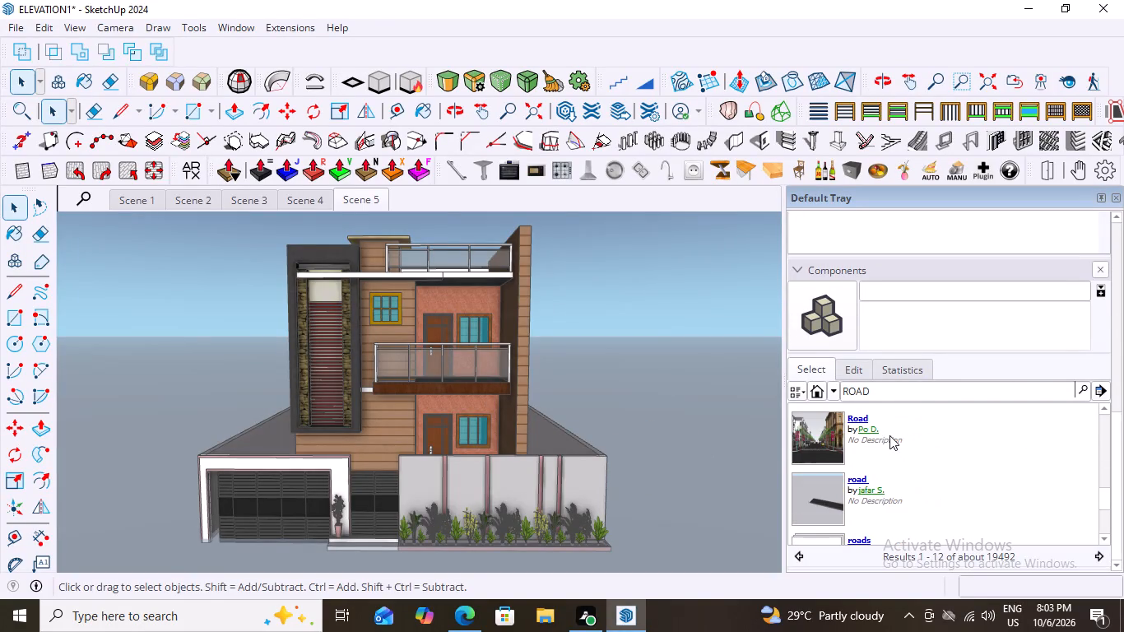
scroll(832, 521, up, 3)
scroll(856, 490, down, 4)
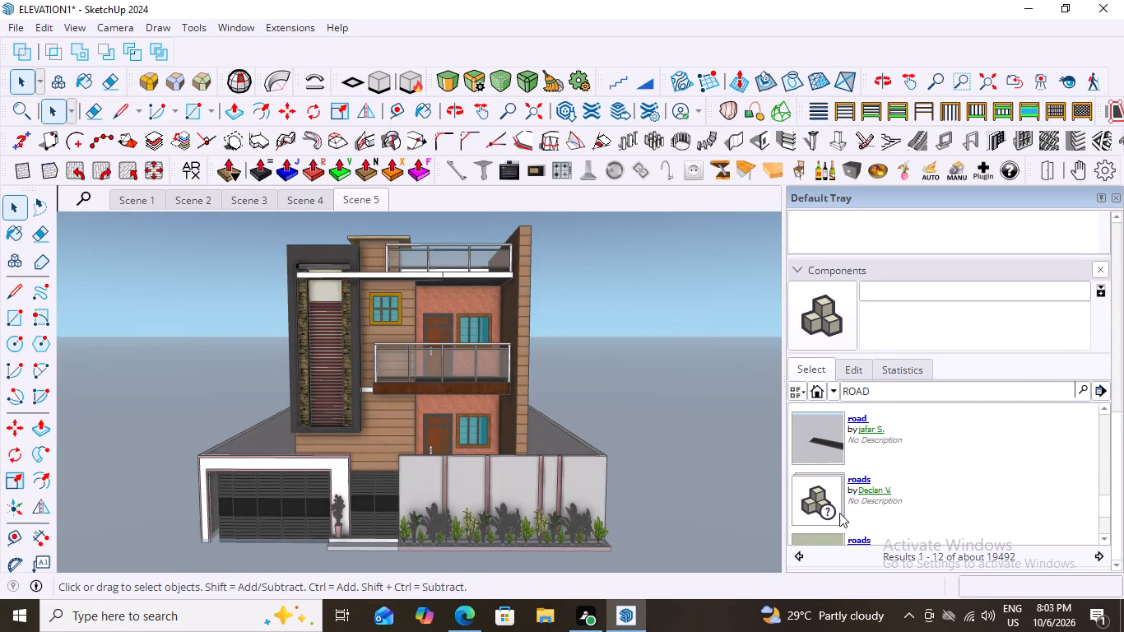
scroll(850, 498, down, 3)
scroll(850, 497, up, 4)
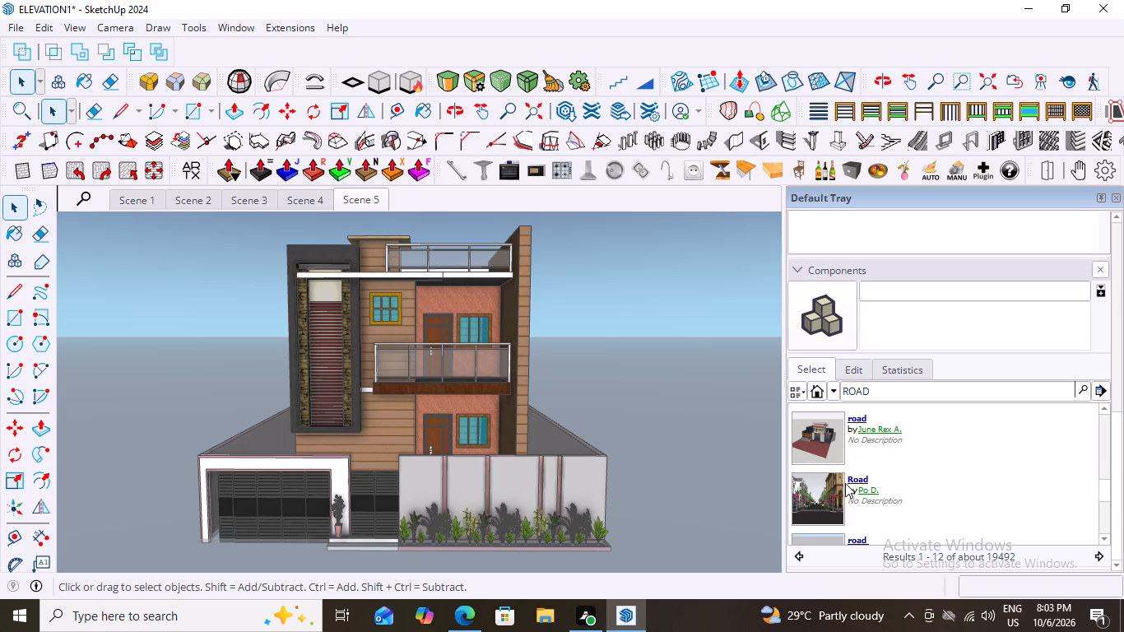
scroll(845, 483, down, 1)
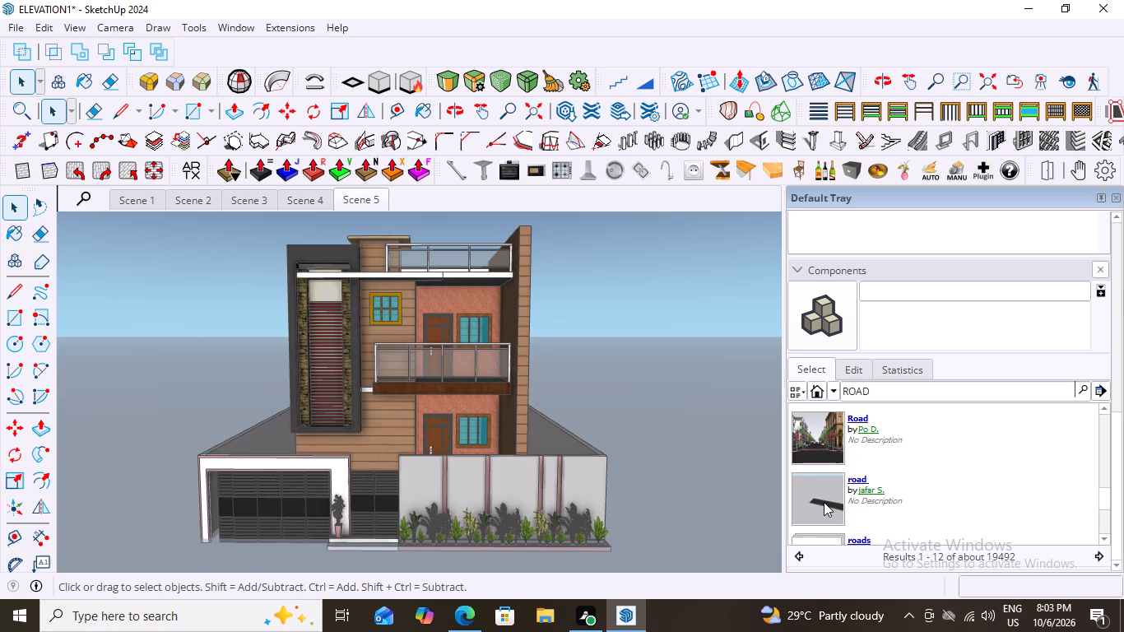
click(824, 502)
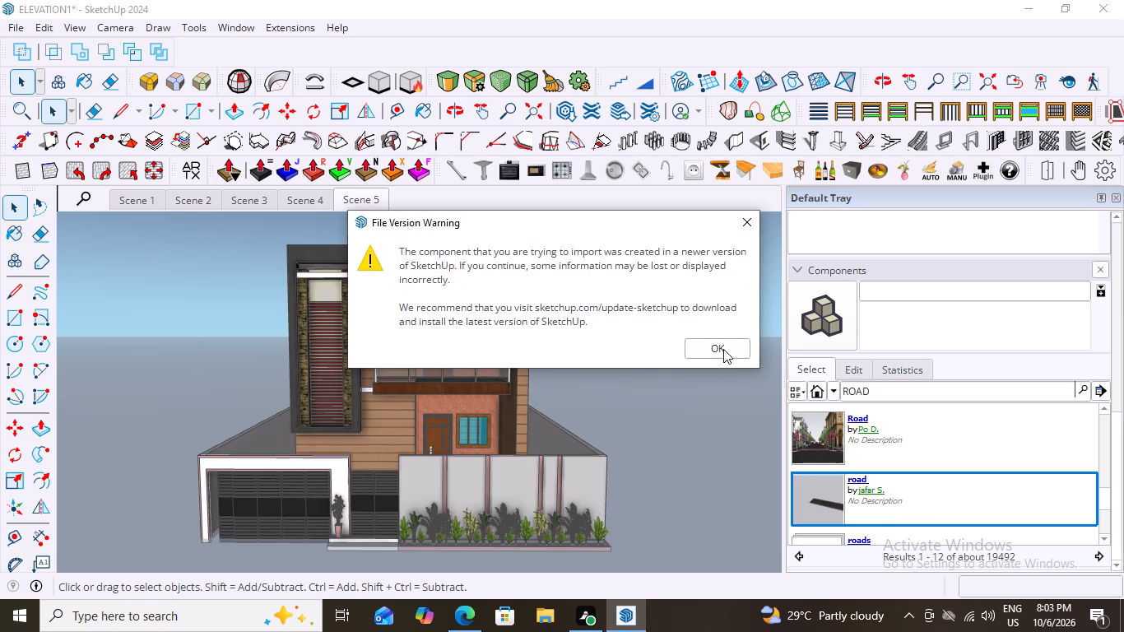
click(723, 349)
Place the plain road strip on the ground in front of the house and check its position from above.
scroll(601, 346, down, 10)
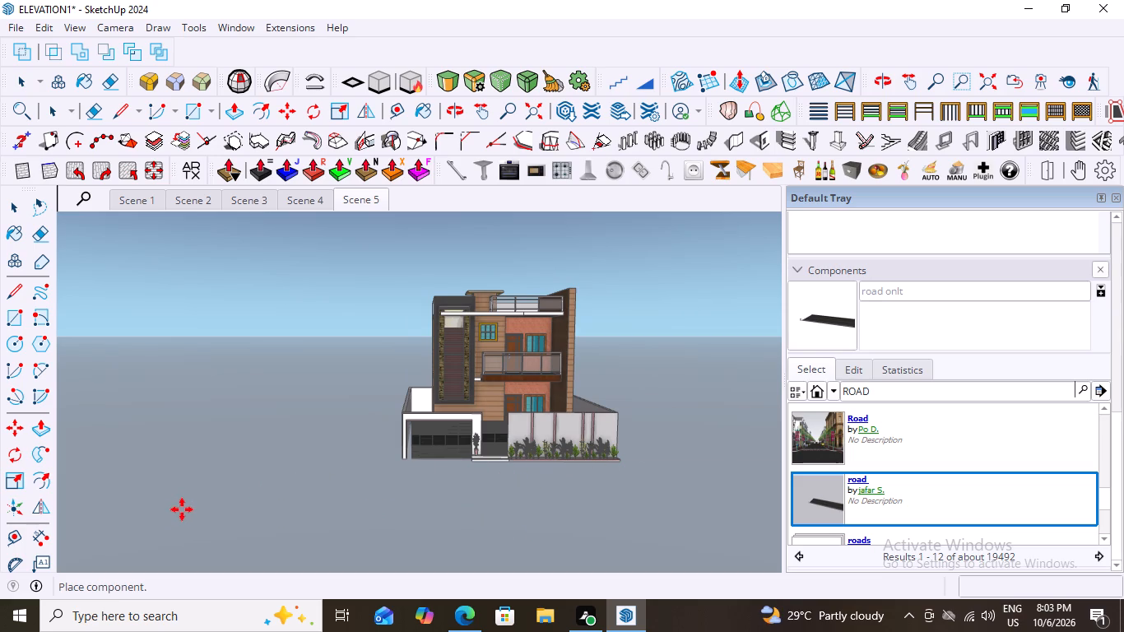
scroll(533, 472, down, 8)
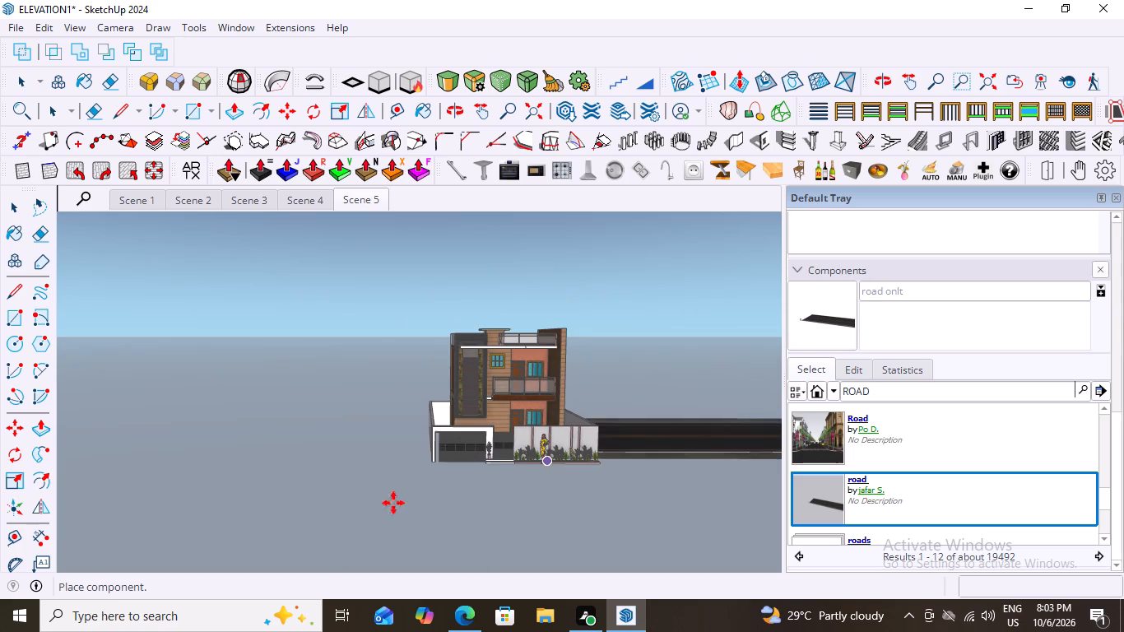
scroll(411, 472, down, 16)
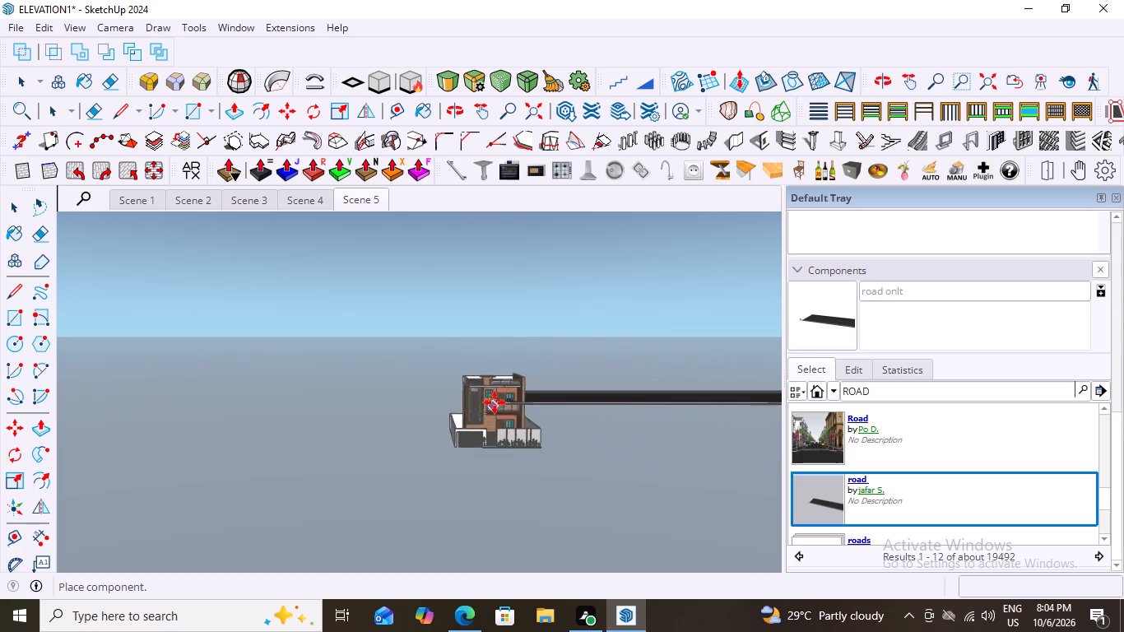
scroll(495, 402, down, 2)
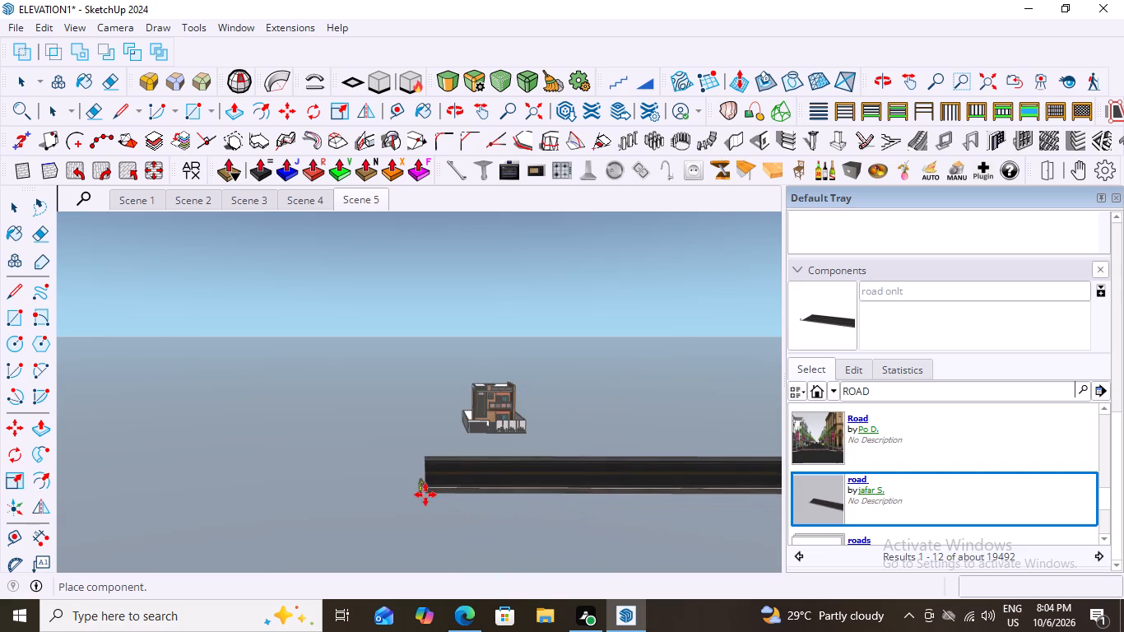
click(425, 495)
scroll(646, 502, up, 8)
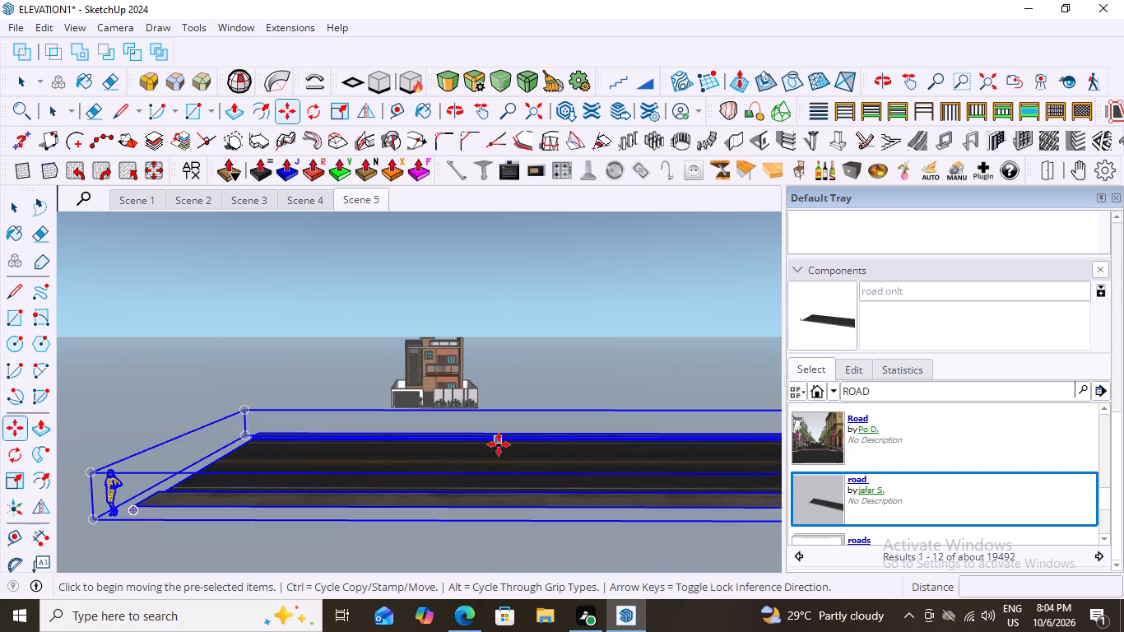
scroll(499, 444, up, 3)
key(space)
click(618, 336)
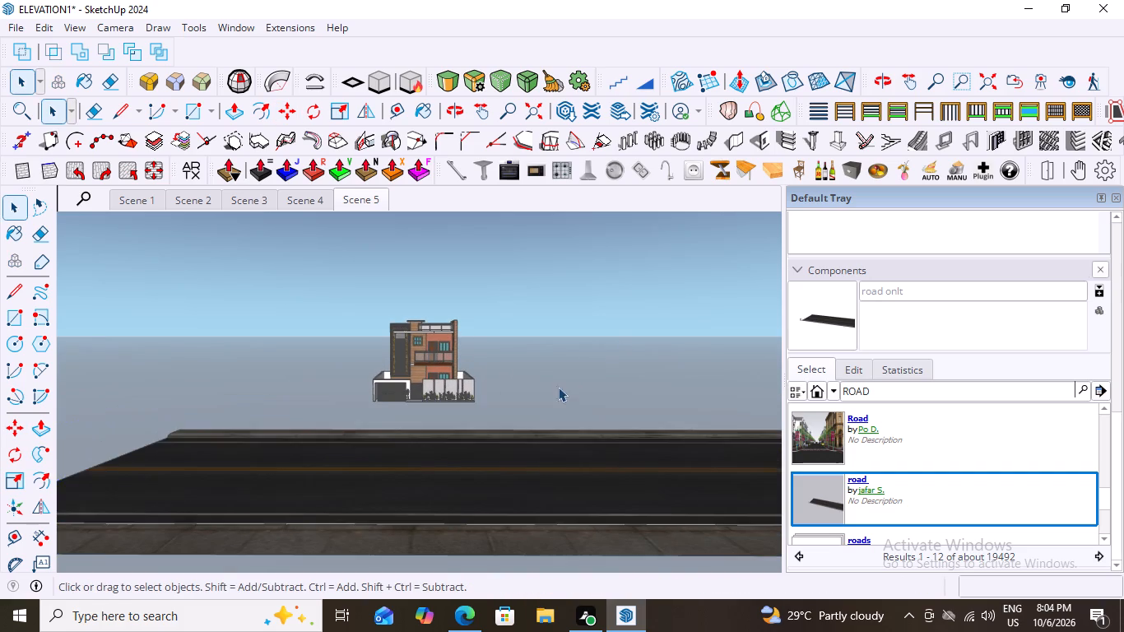
scroll(411, 402, down, 10)
middle_drag(476, 429, 499, 486)
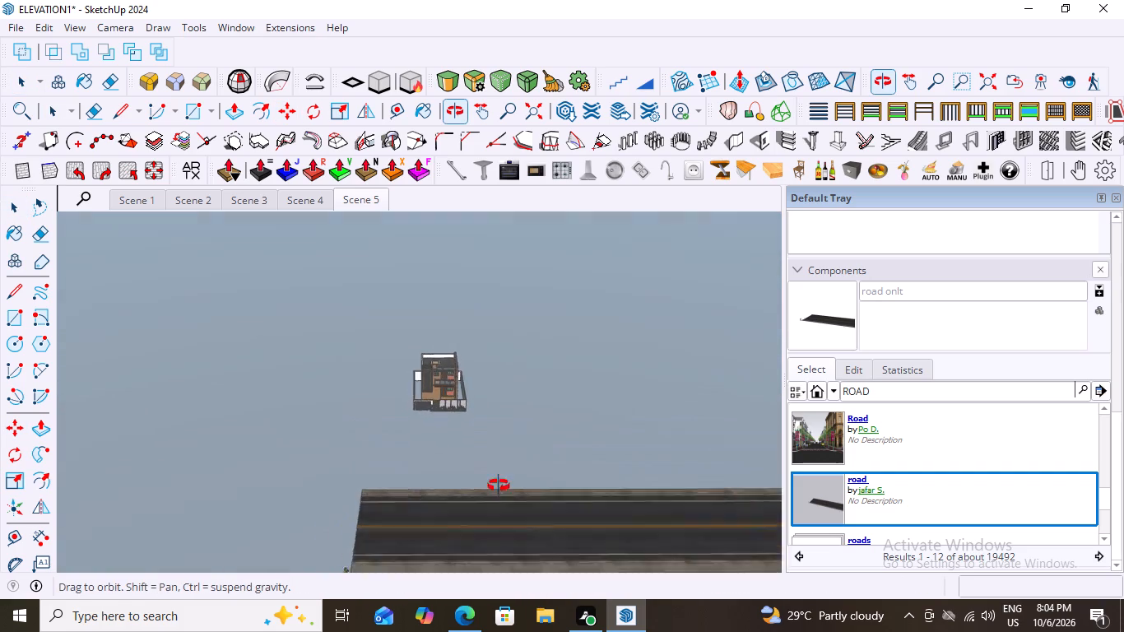
middle_drag(499, 486, 522, 476)
scroll(500, 483, up, 9)
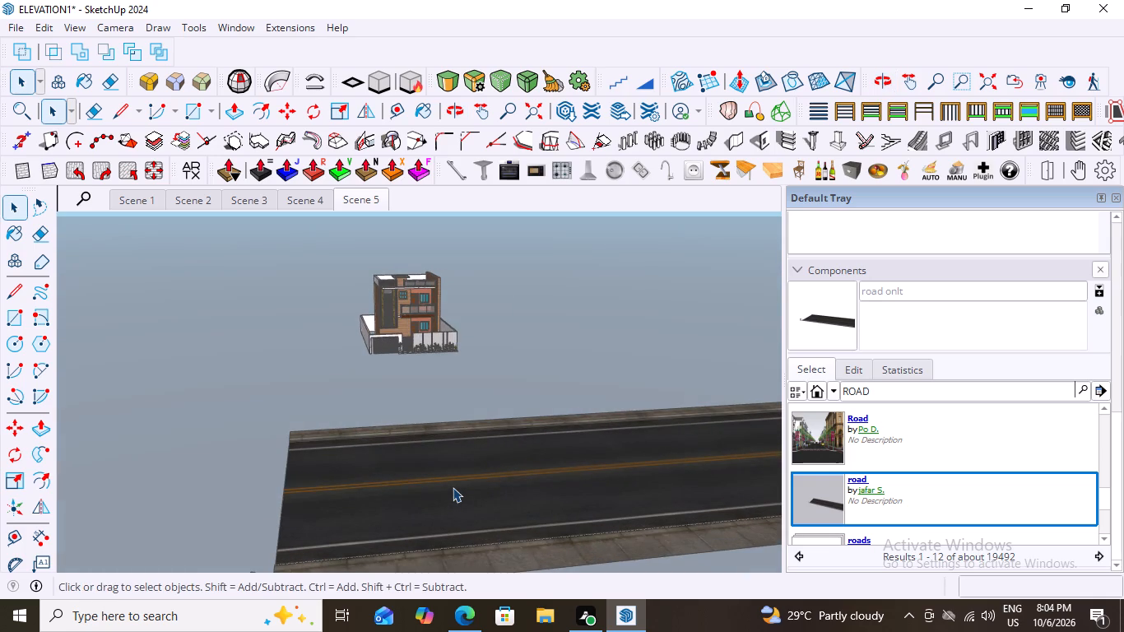
scroll(448, 487, down, 19)
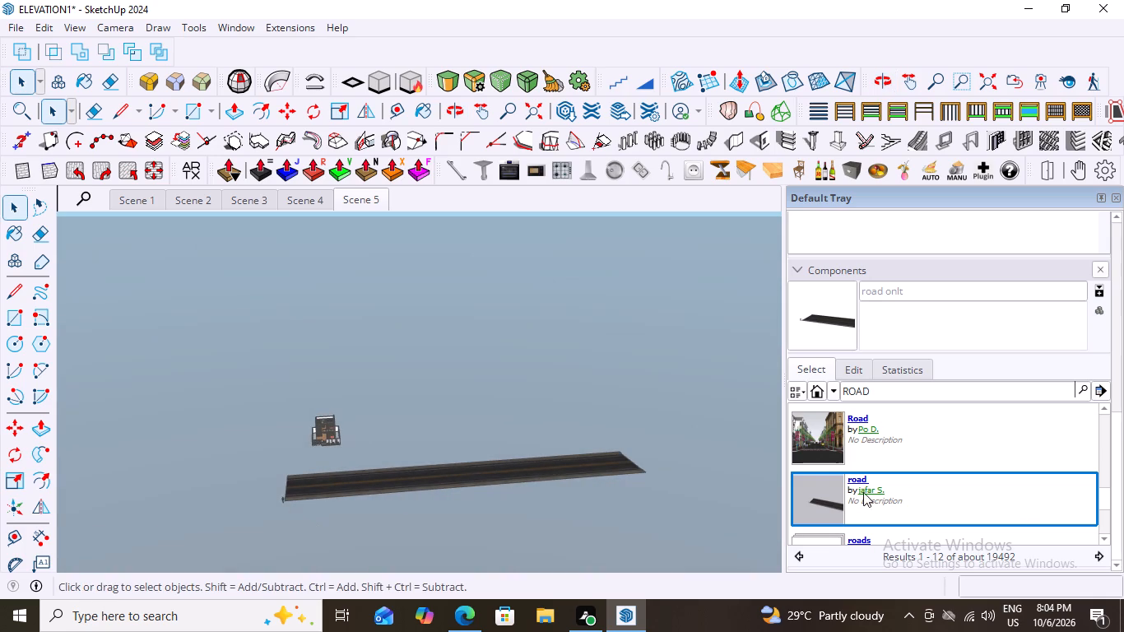
Load the Nest Builders "road for landscaping" model from the ROAD search results and accept its import.
scroll(847, 489, up, 2)
scroll(848, 487, down, 4)
scroll(848, 487, up, 3)
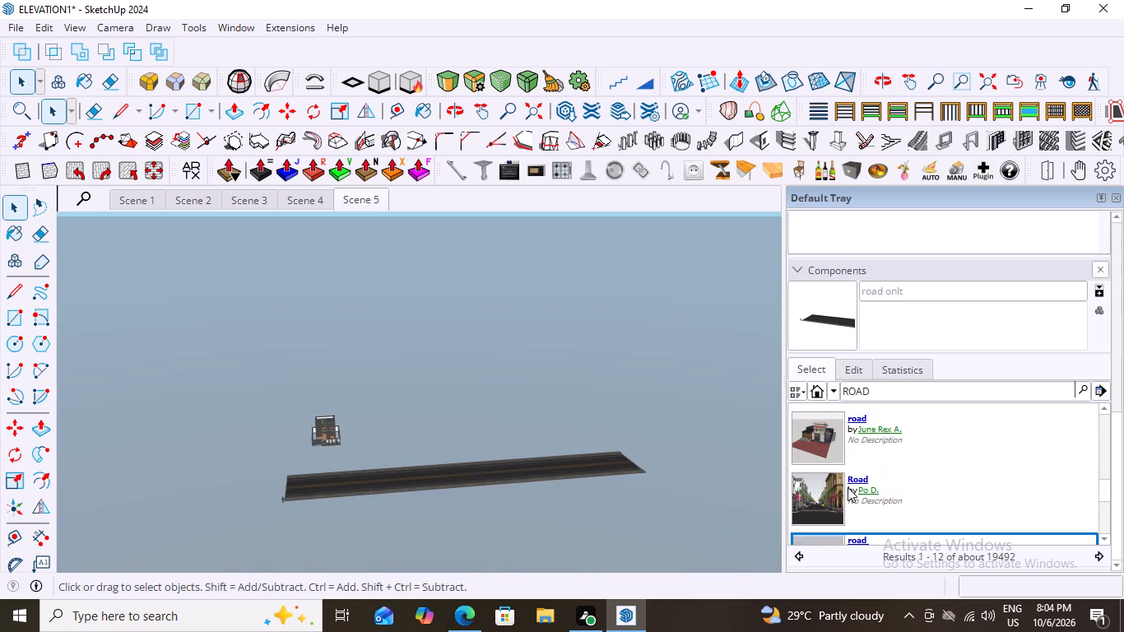
scroll(848, 487, down, 9)
scroll(848, 487, up, 9)
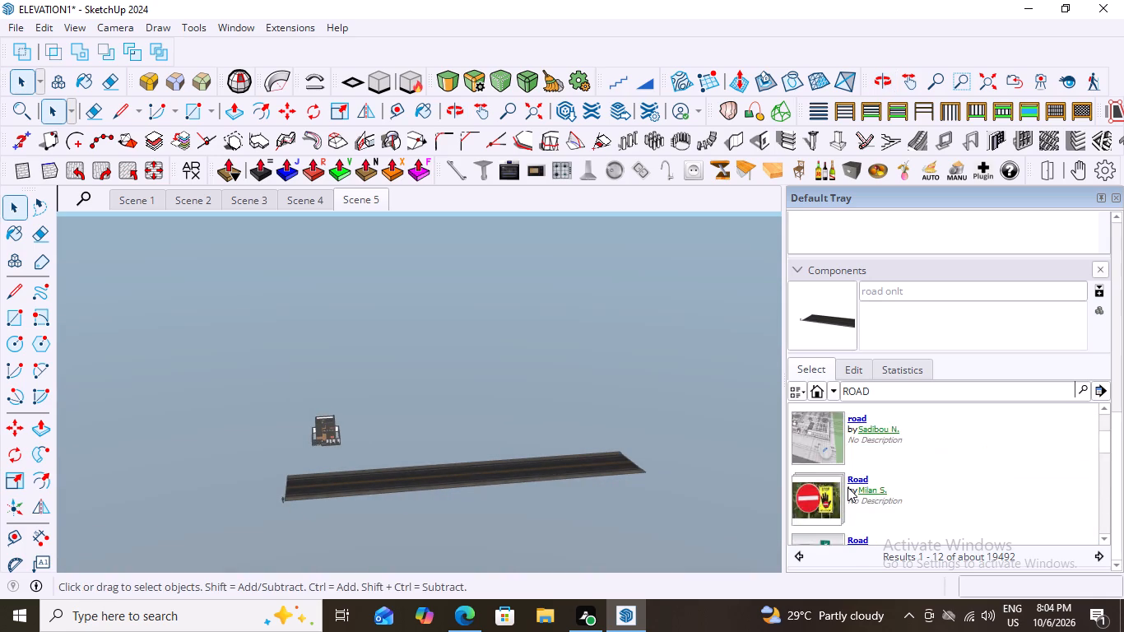
scroll(848, 487, up, 2)
scroll(848, 487, down, 2)
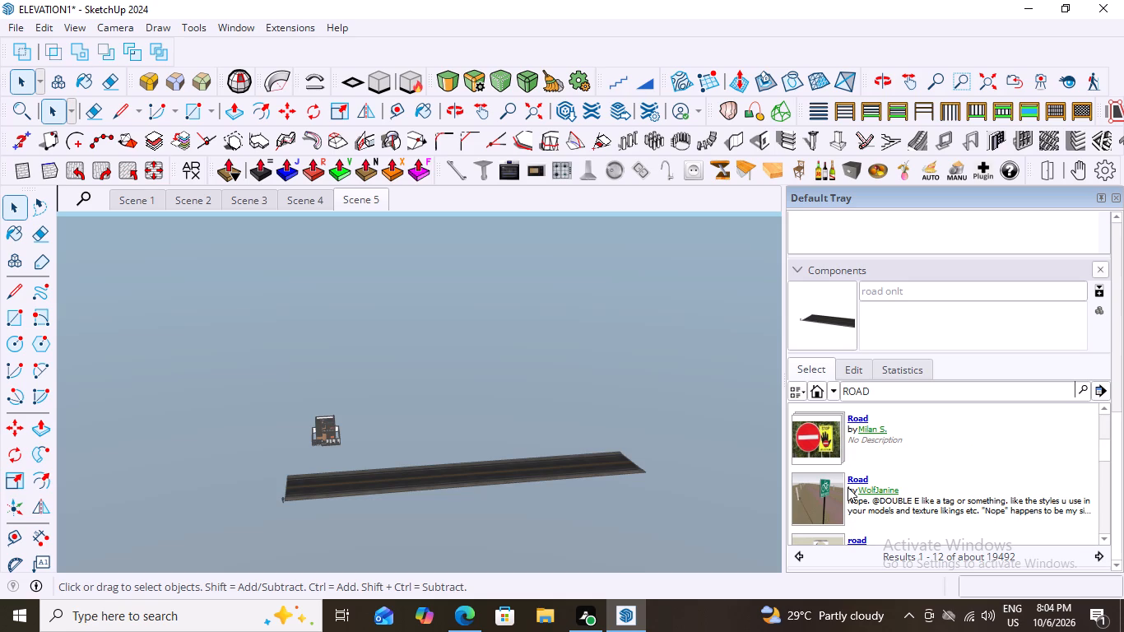
scroll(848, 487, up, 3)
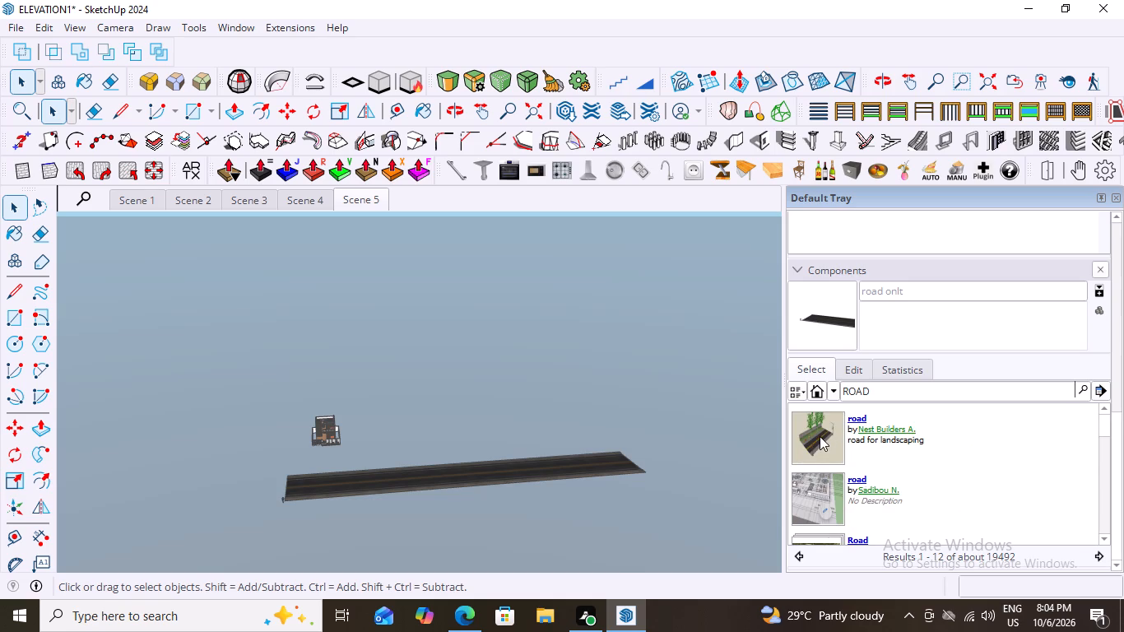
scroll(829, 423, up, 3)
click(815, 439)
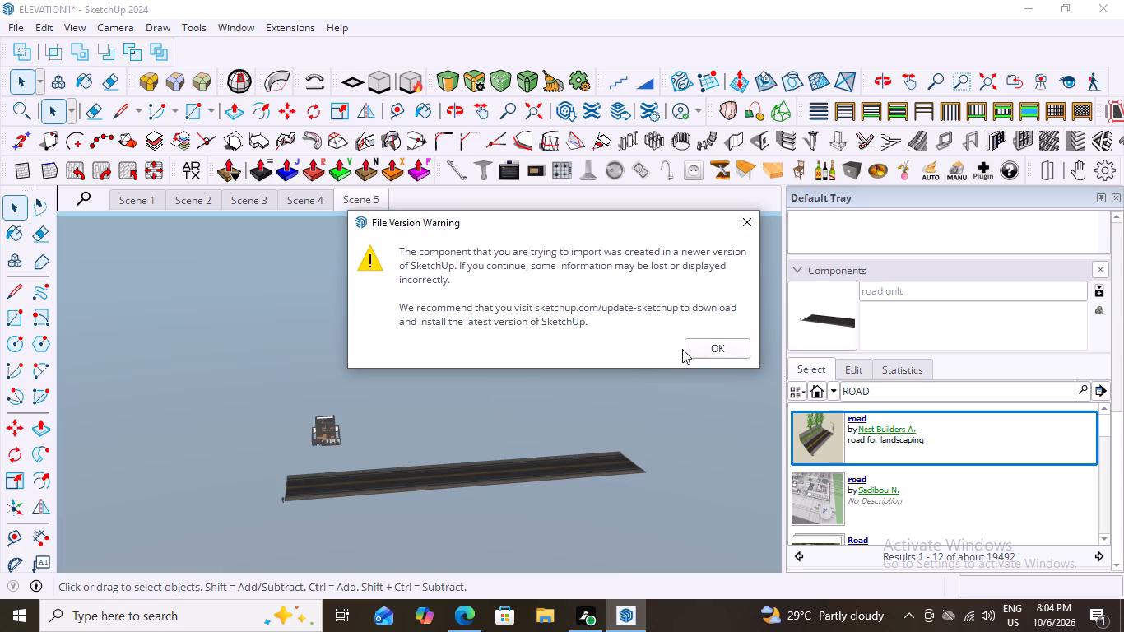
click(721, 345)
Place the landscaping road with trees beside the near end of the plain road strip.
scroll(688, 373, down, 3)
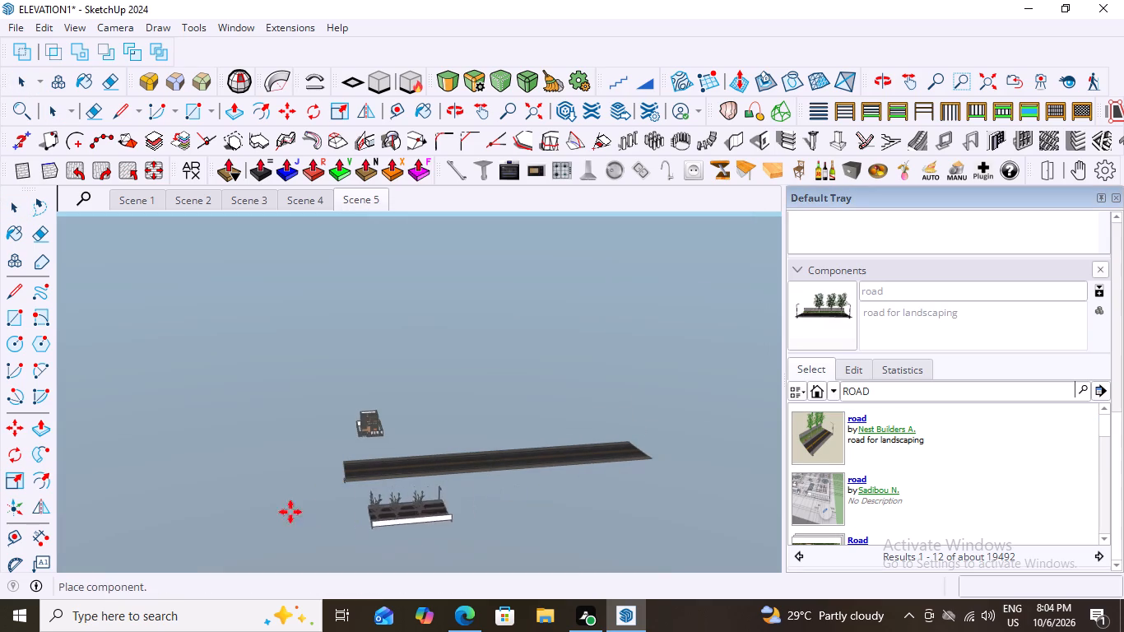
scroll(244, 467, up, 15)
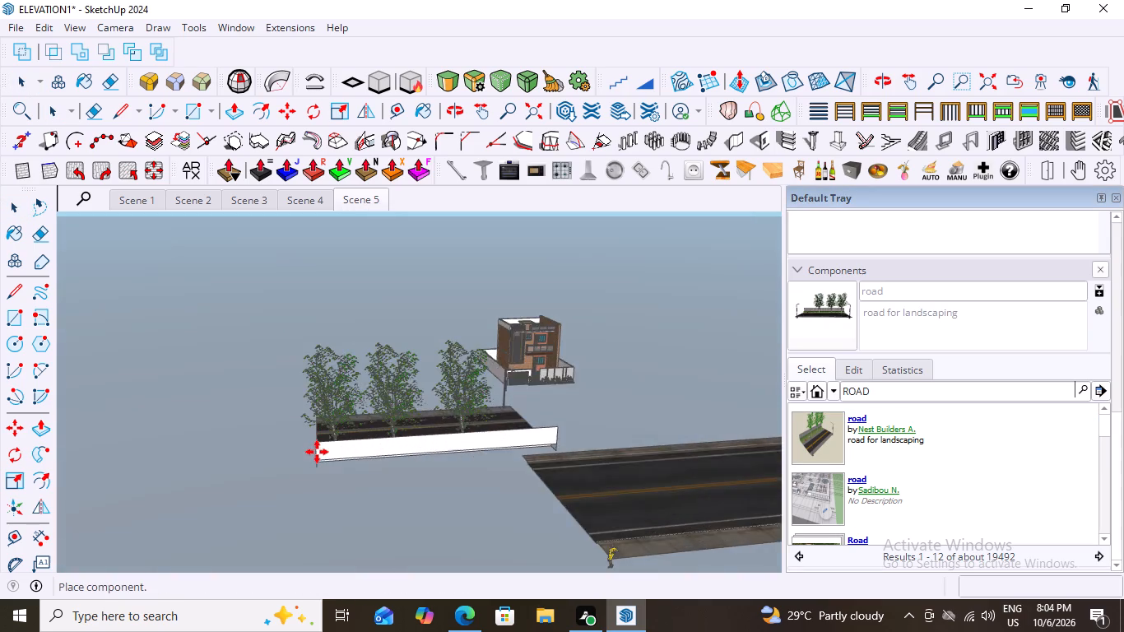
scroll(317, 452, up, 4)
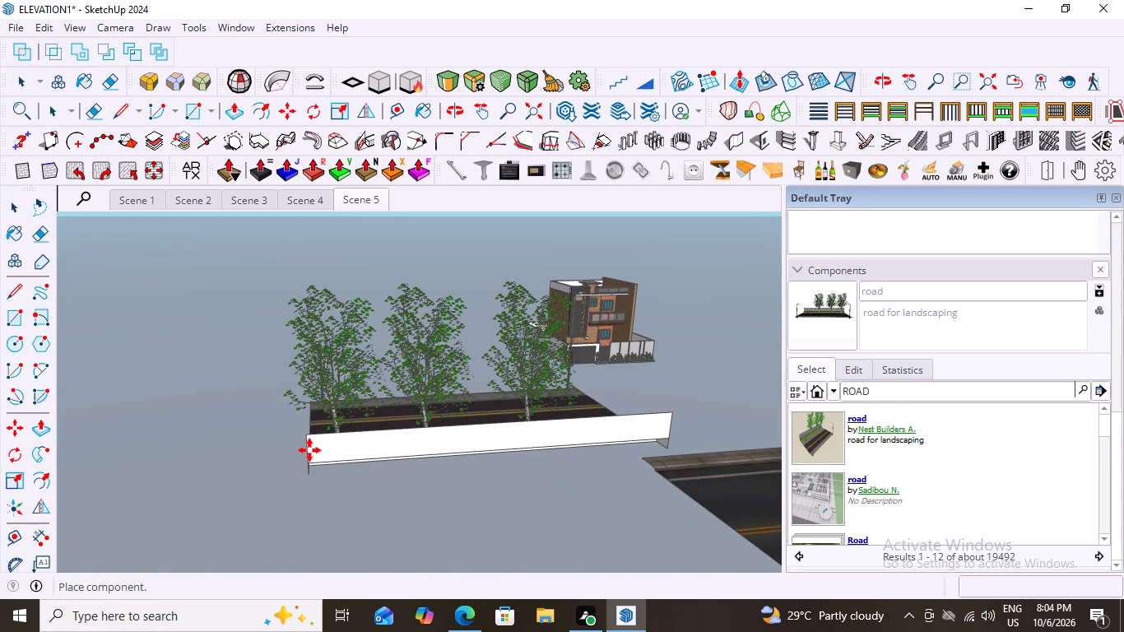
click(292, 452)
scroll(235, 438, down, 12)
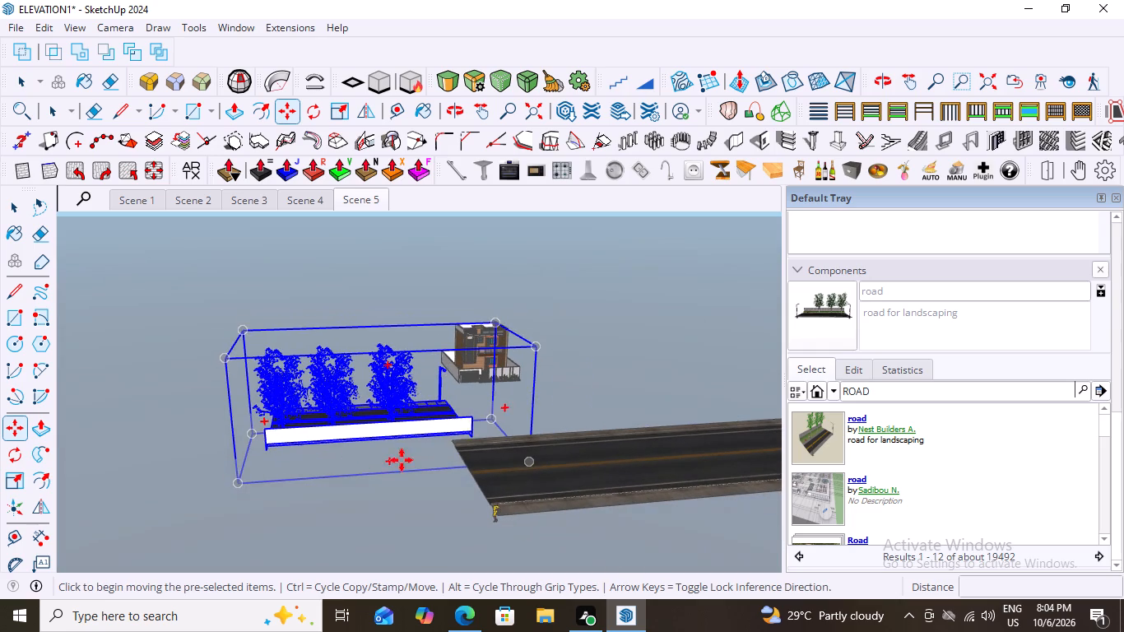
key(space)
click(643, 327)
Close the Default Tray to widen the drawing area.
click(1120, 193)
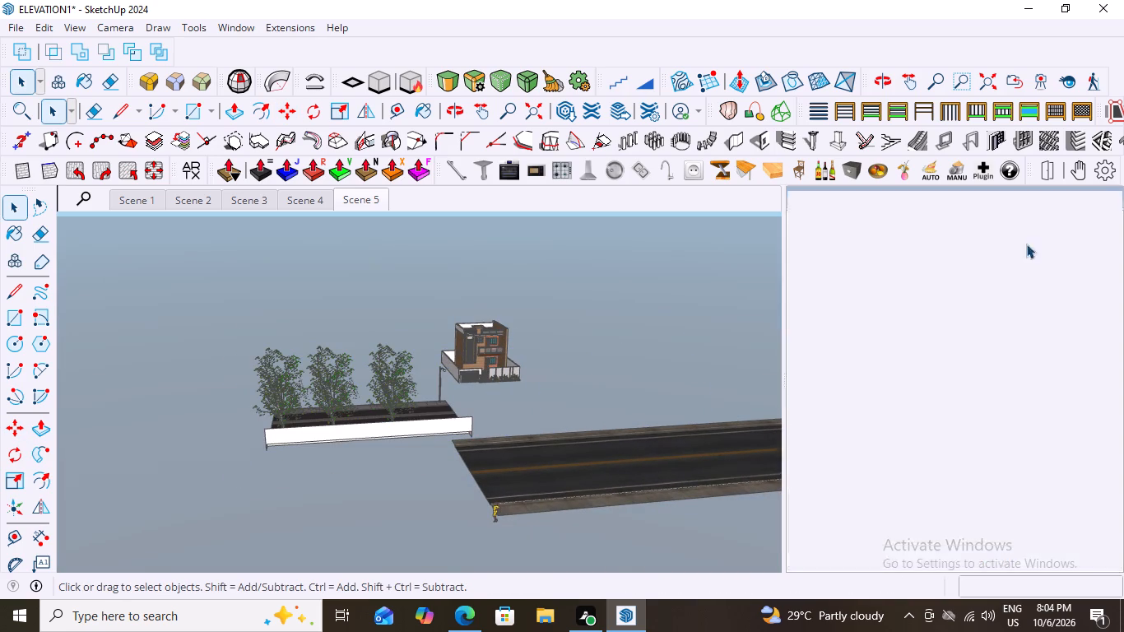
scroll(708, 310, down, 11)
scroll(721, 377, up, 3)
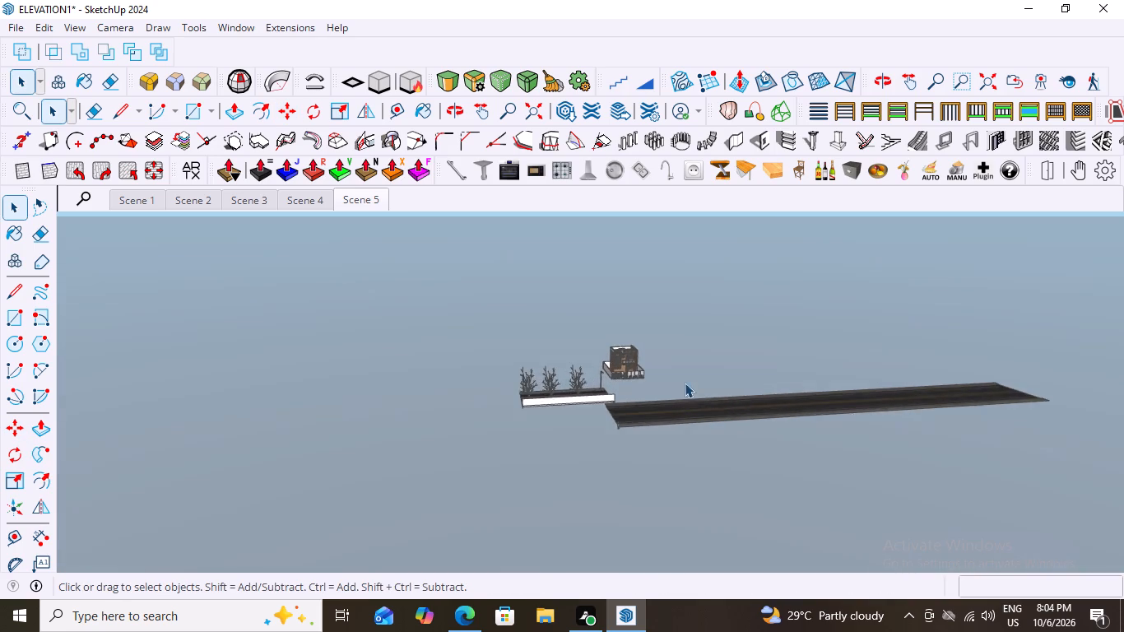
scroll(573, 390, up, 6)
scroll(680, 366, up, 3)
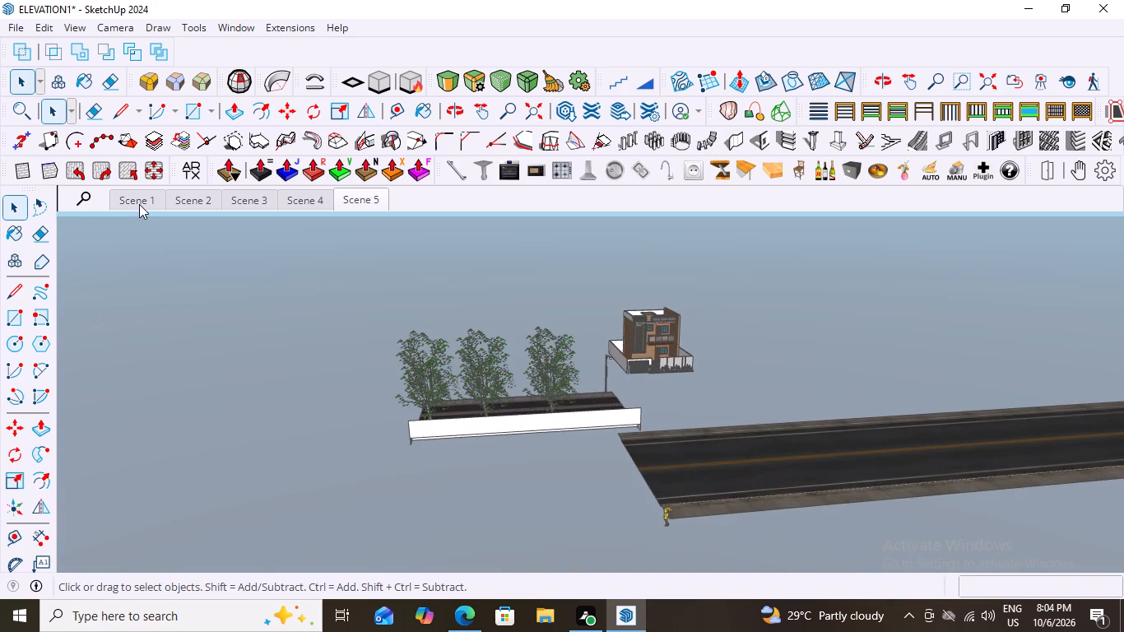
Restore the Scene 1 view and examine the two placed road components in relation to the house.
click(139, 204)
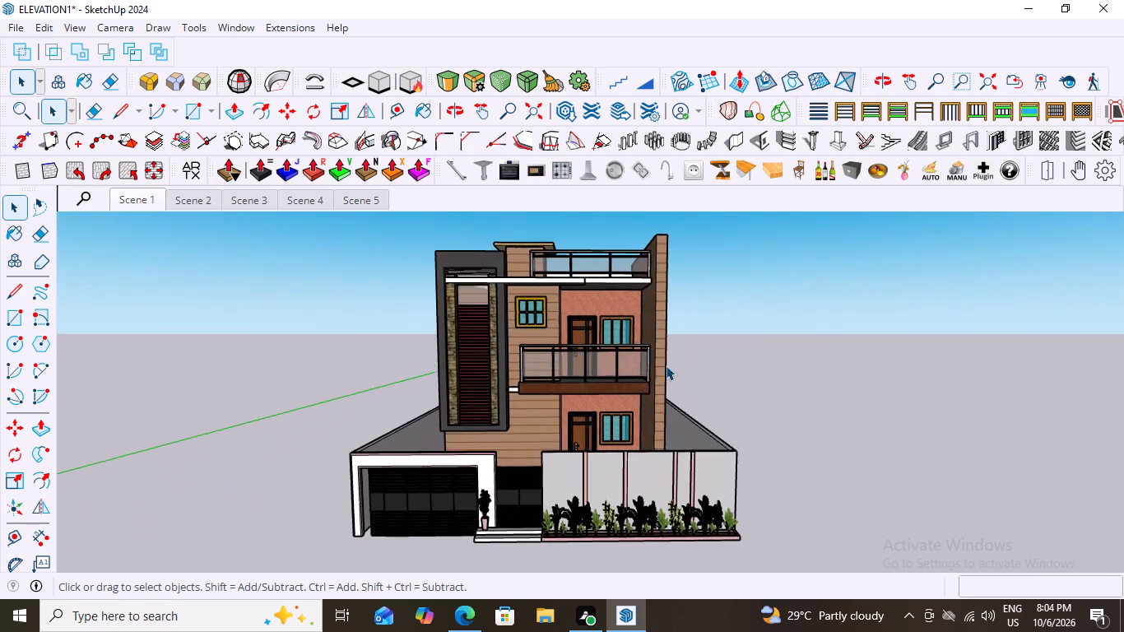
scroll(715, 349, down, 11)
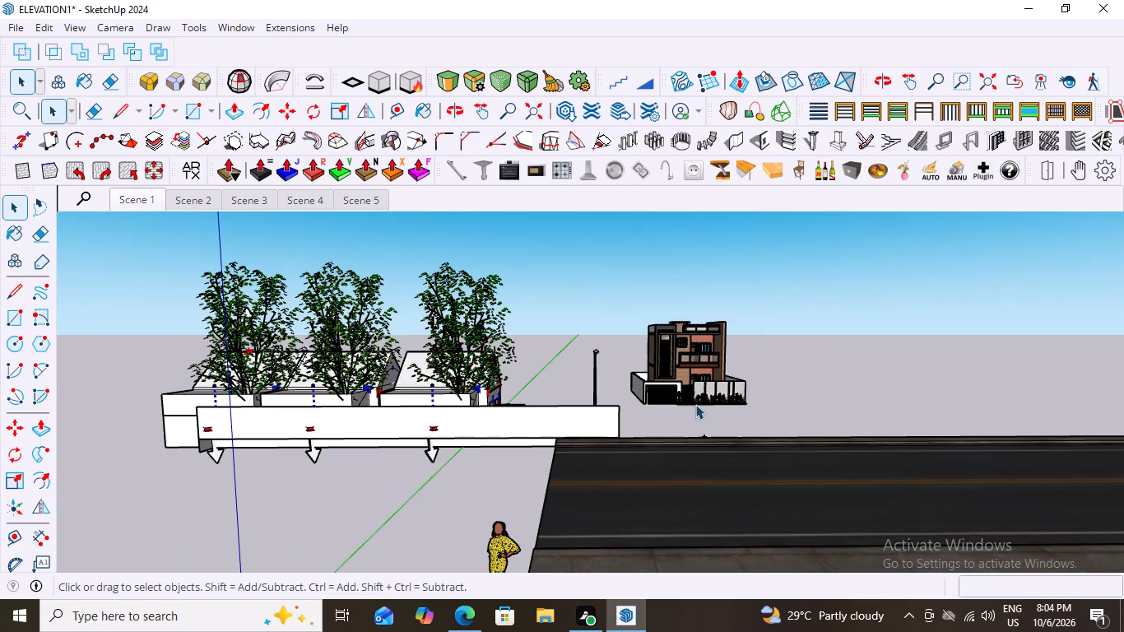
scroll(592, 395, up, 4)
scroll(663, 355, down, 3)
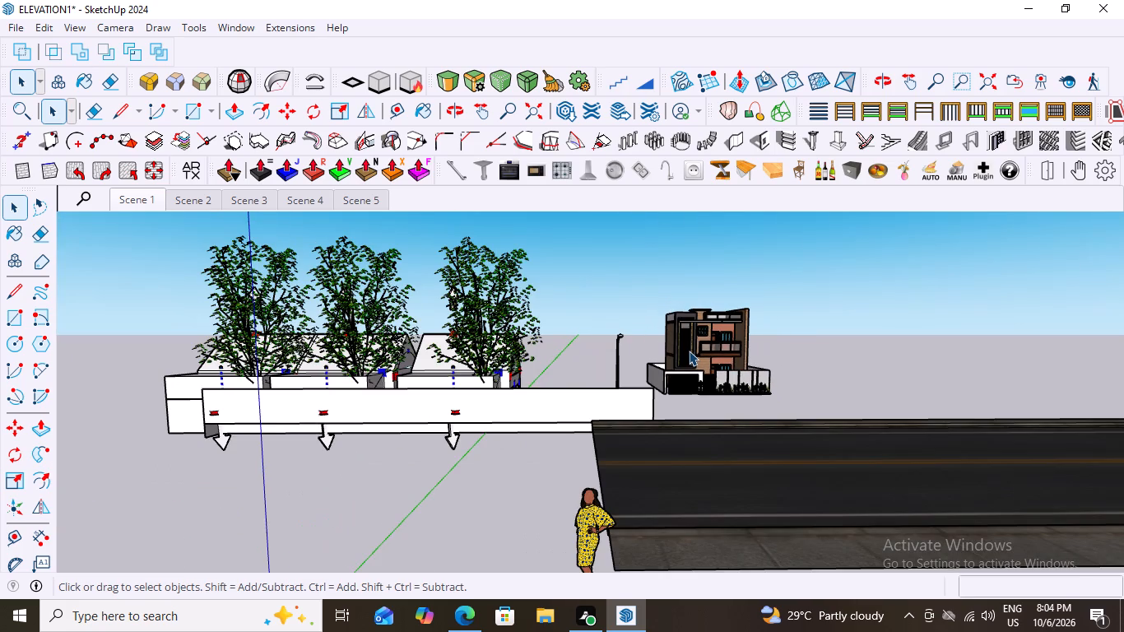
scroll(689, 351, down, 3)
scroll(521, 407, up, 1)
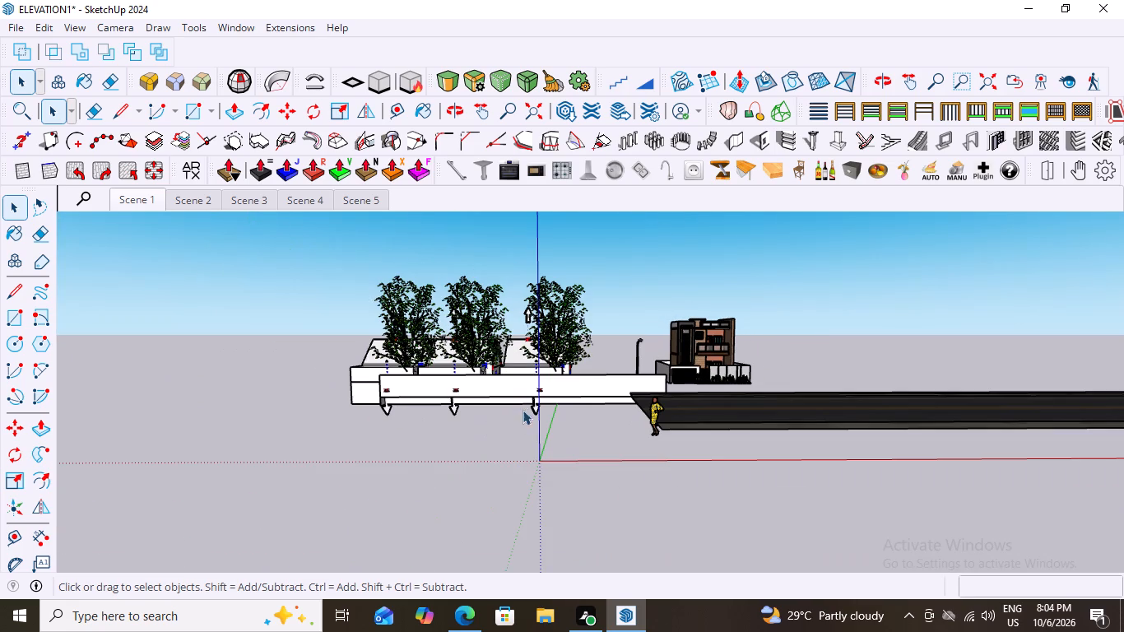
scroll(523, 410, up, 6)
click(531, 412)
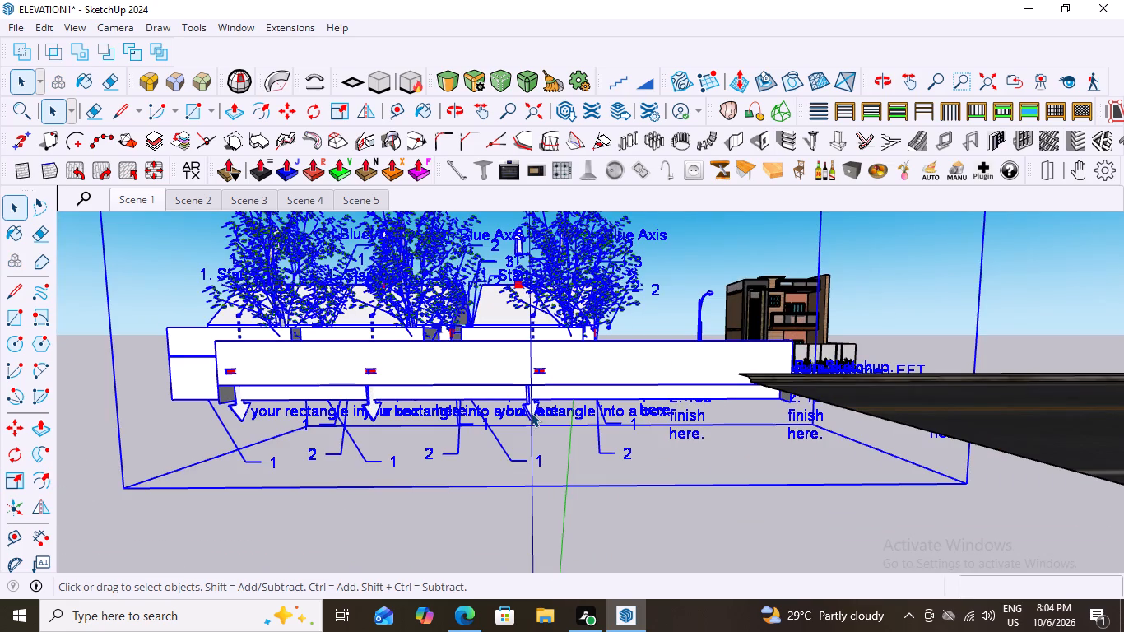
scroll(444, 396, down, 6)
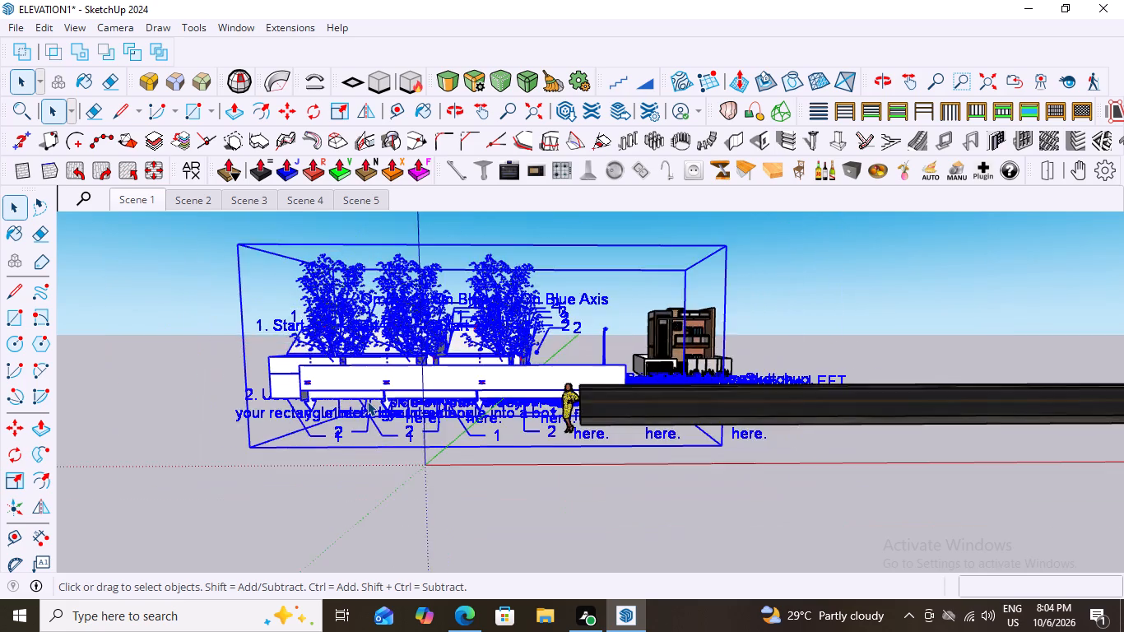
scroll(367, 401, down, 8)
key(space)
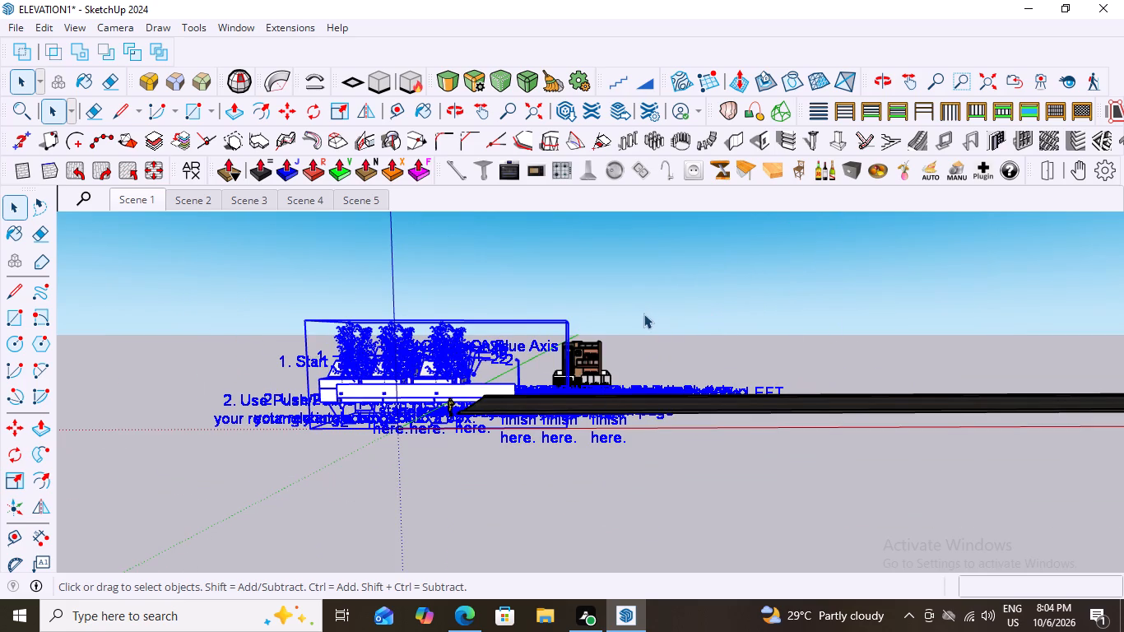
click(666, 310)
scroll(462, 409, up, 2)
double_click(571, 284)
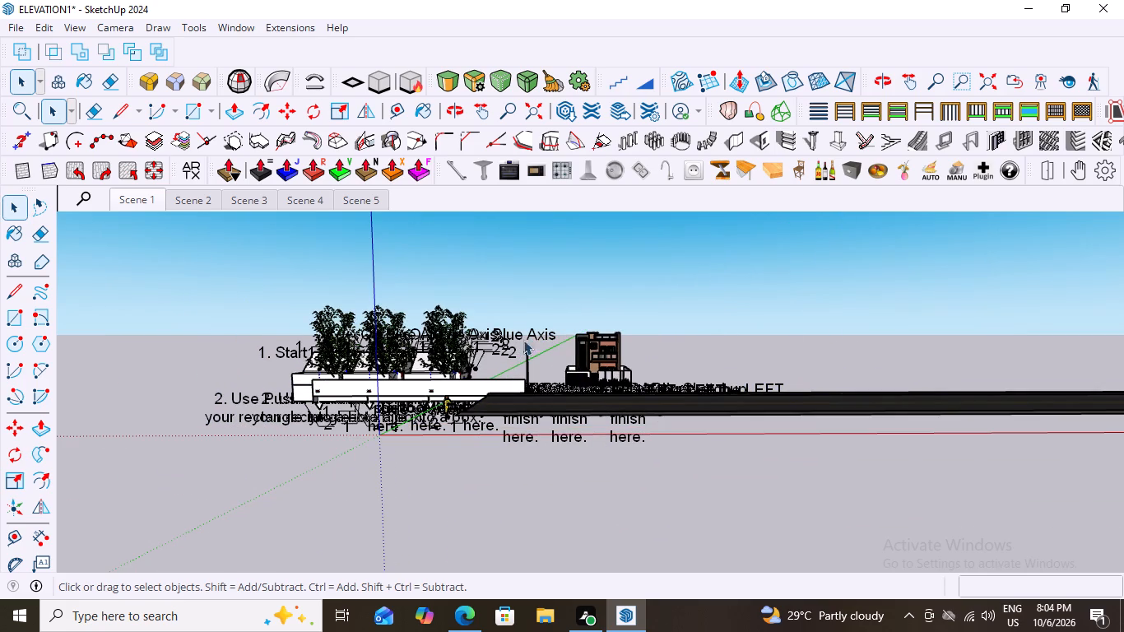
Undo the placement of the landscaping road with trees.
scroll(443, 405, up, 7)
key(ctrl+z)
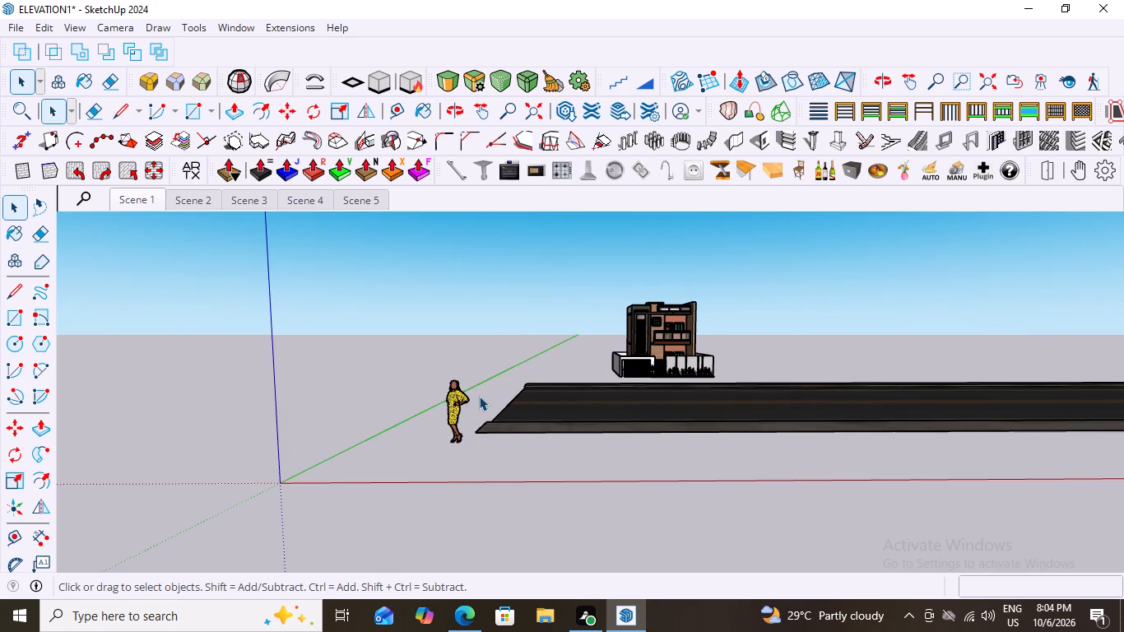
Open the plain road component for editing and delete the standing woman figure beside its near end.
scroll(489, 390, down, 17)
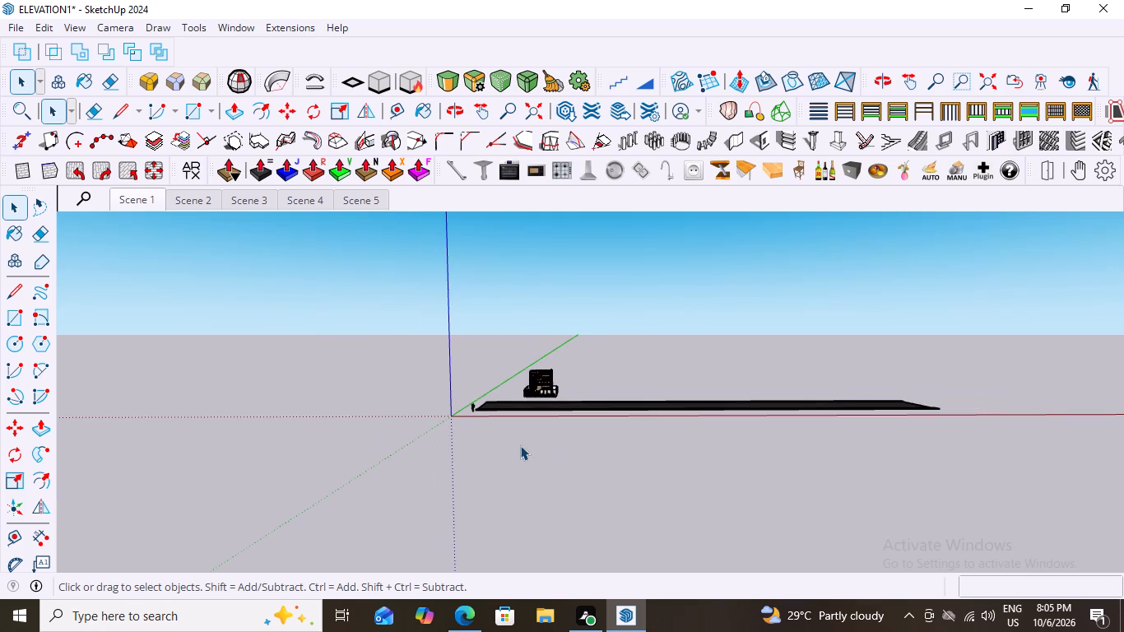
scroll(490, 417, up, 17)
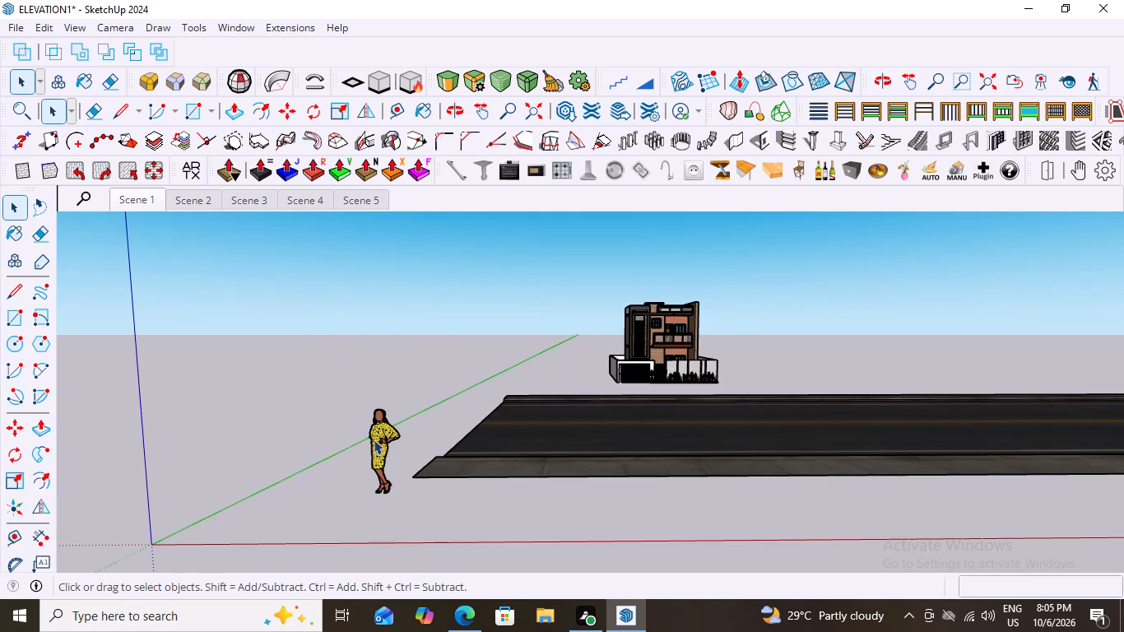
click(388, 438)
triple_click(387, 437)
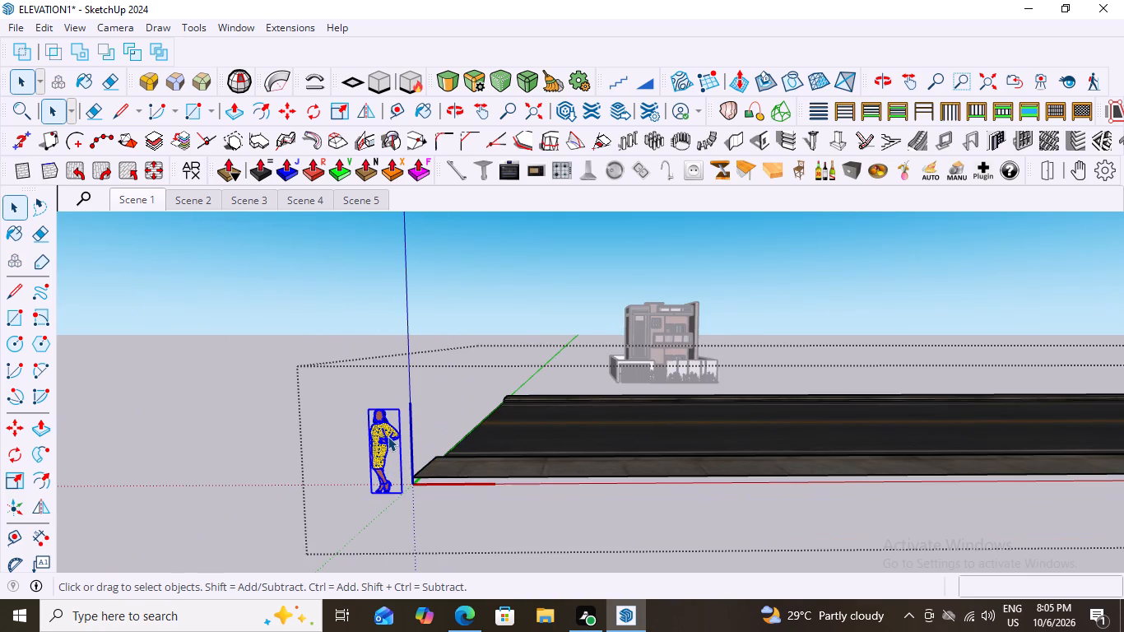
key(Delete)
Delete the plain road strip inside its component and leave component editing.
scroll(388, 436, down, 14)
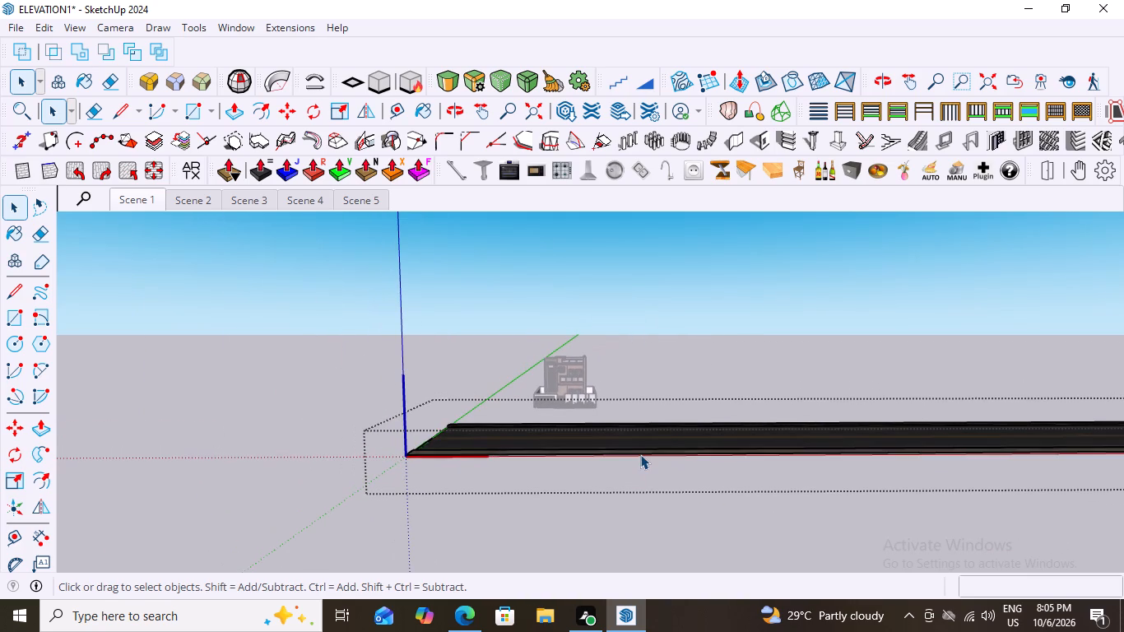
click(640, 454)
scroll(639, 565, down, 2)
key(Delete)
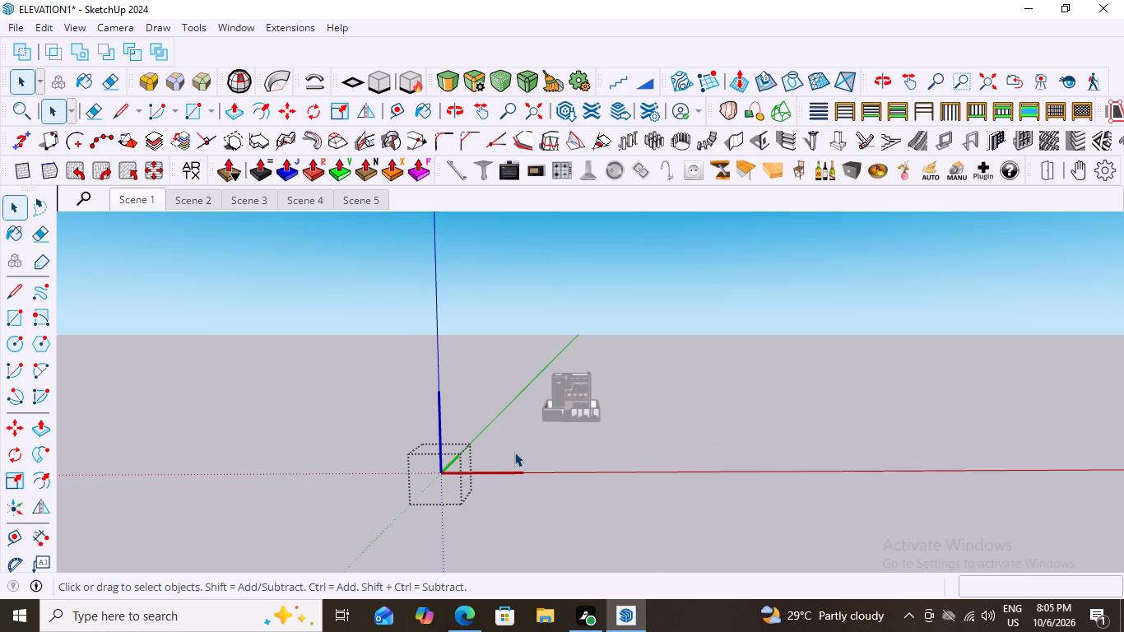
scroll(510, 440, down, 4)
click(680, 410)
Face the front of the house and show the Default Tray with its Components section.
middle_drag(532, 429, 439, 428)
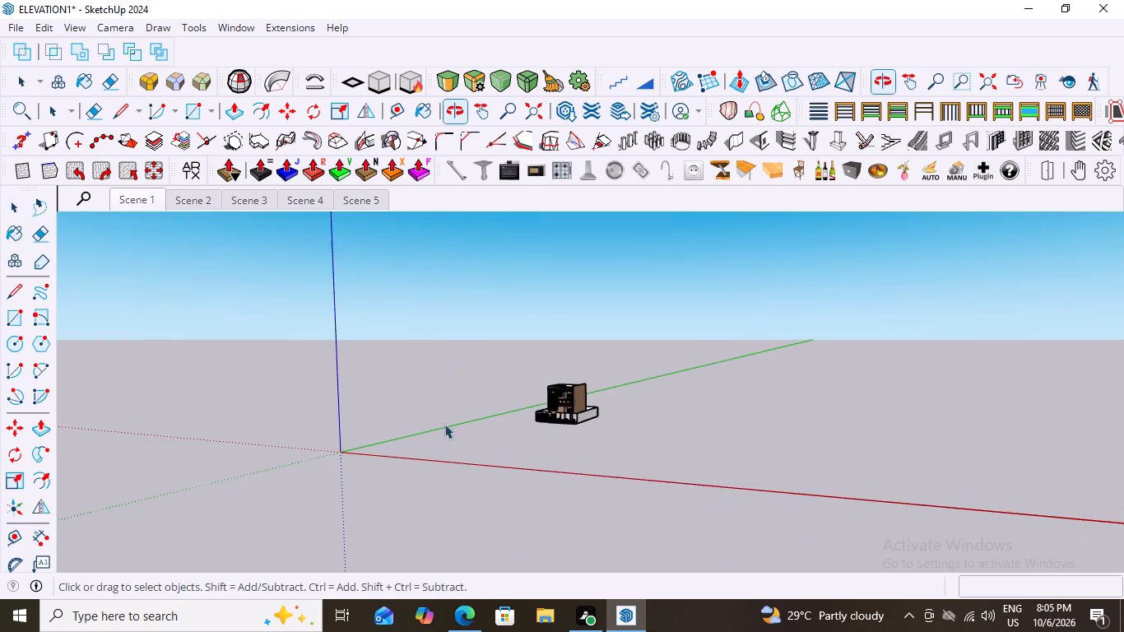
middle_drag(564, 452, 684, 478)
scroll(564, 417, up, 11)
middle_drag(574, 446, 571, 434)
scroll(543, 424, up, 8)
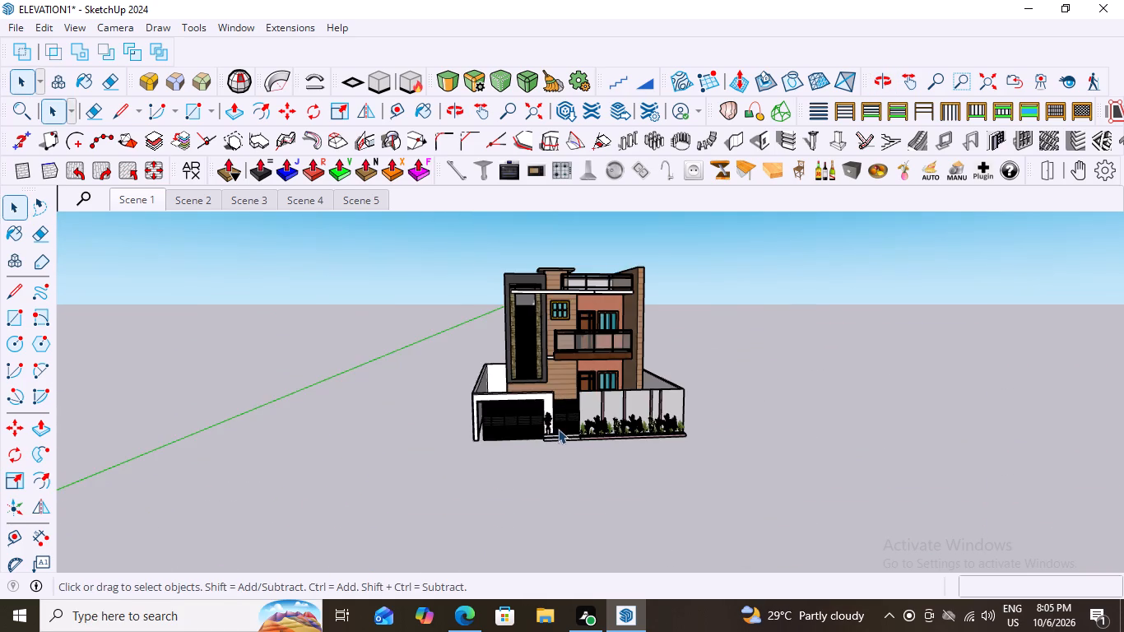
middle_drag(544, 438, 522, 441)
scroll(522, 441, up, 2)
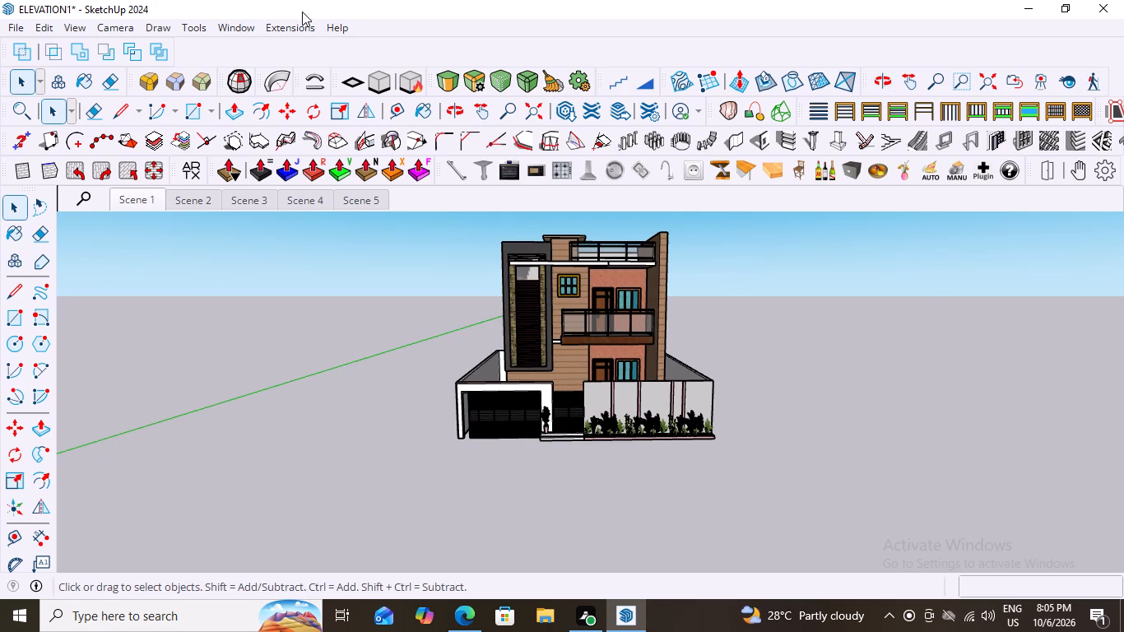
click(286, 28)
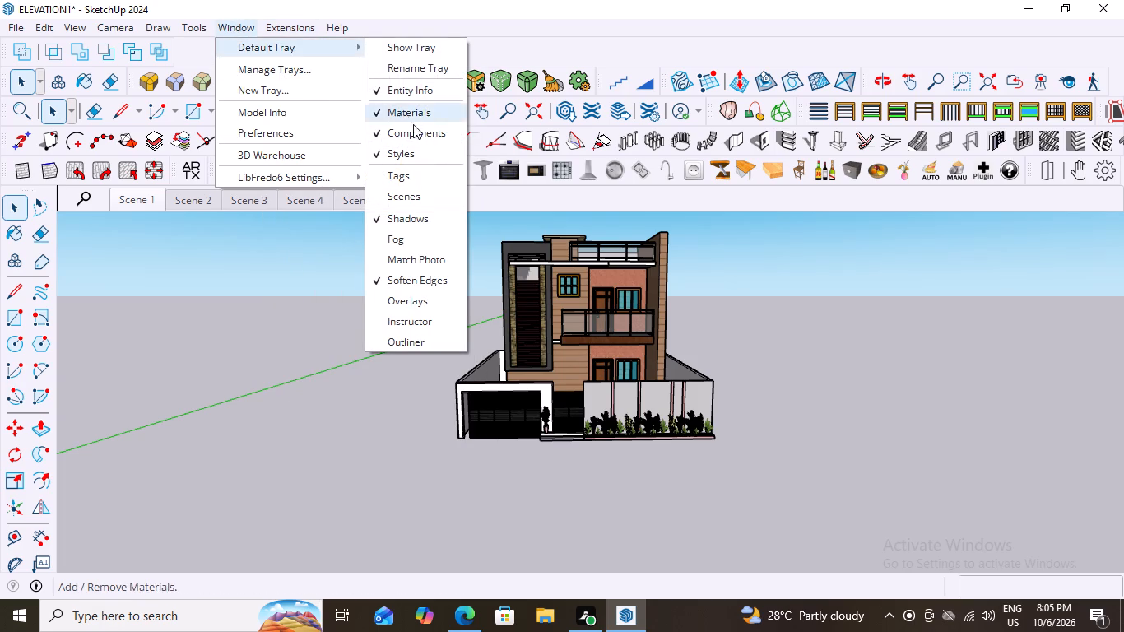
click(419, 137)
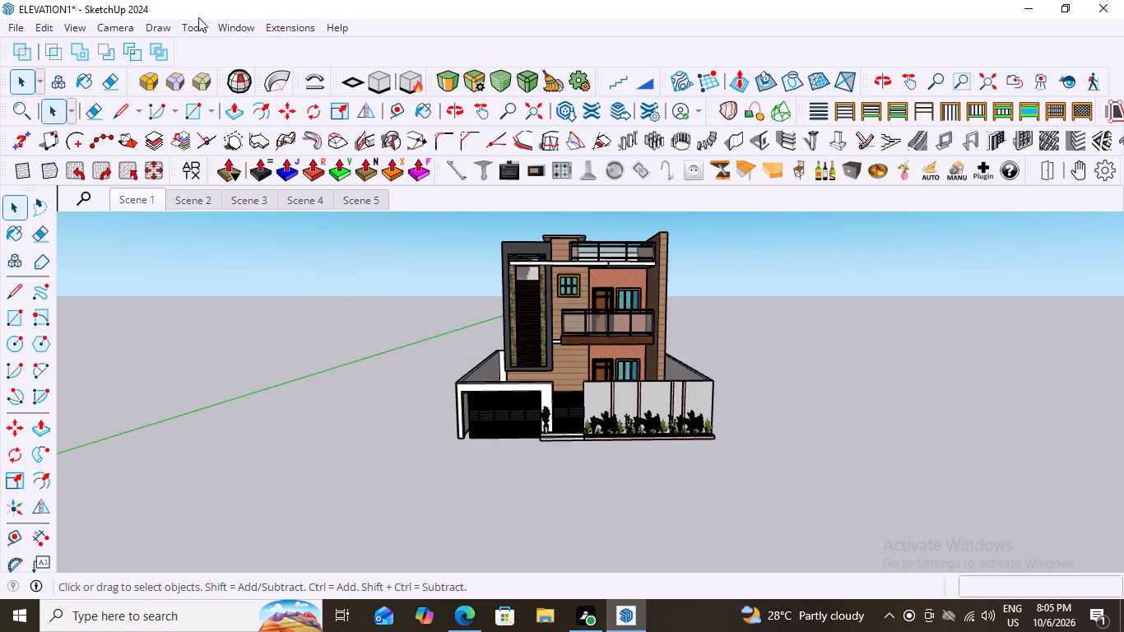
click(235, 28)
click(265, 49)
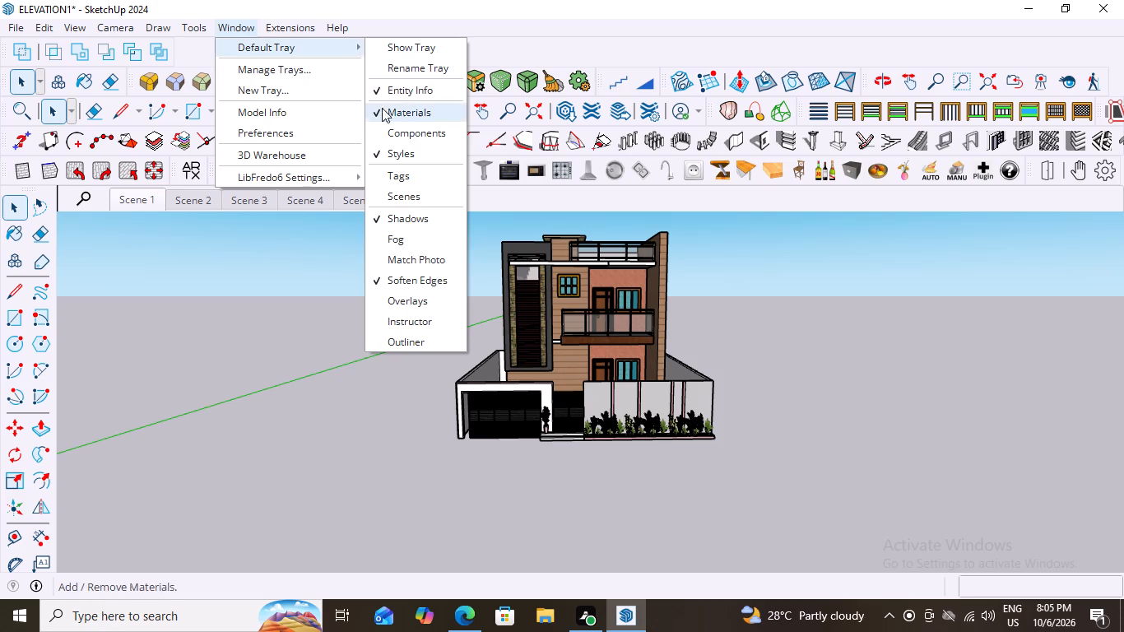
click(398, 132)
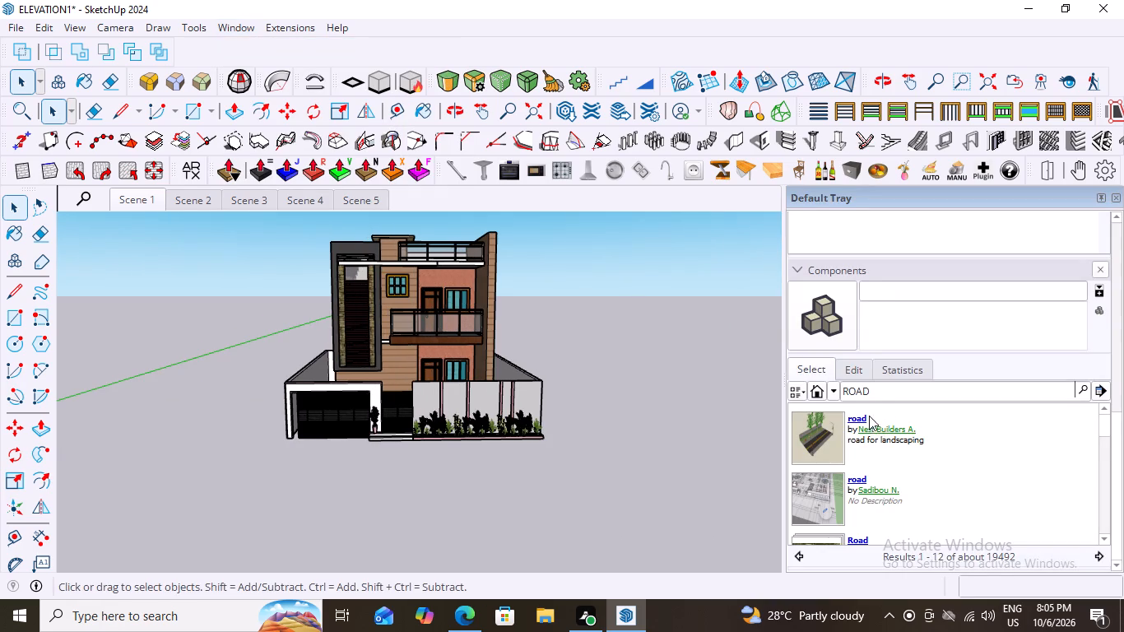
Check the ROAD results and the My Collections library for a suitable road component.
scroll(866, 419, down, 2)
scroll(852, 495, up, 6)
click(835, 393)
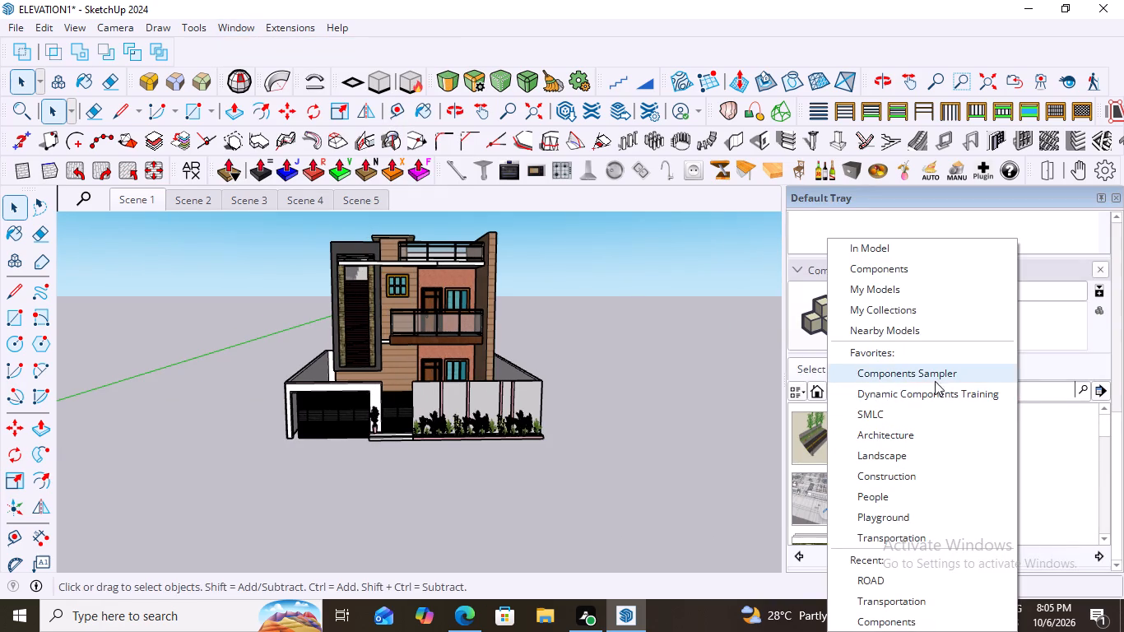
click(867, 309)
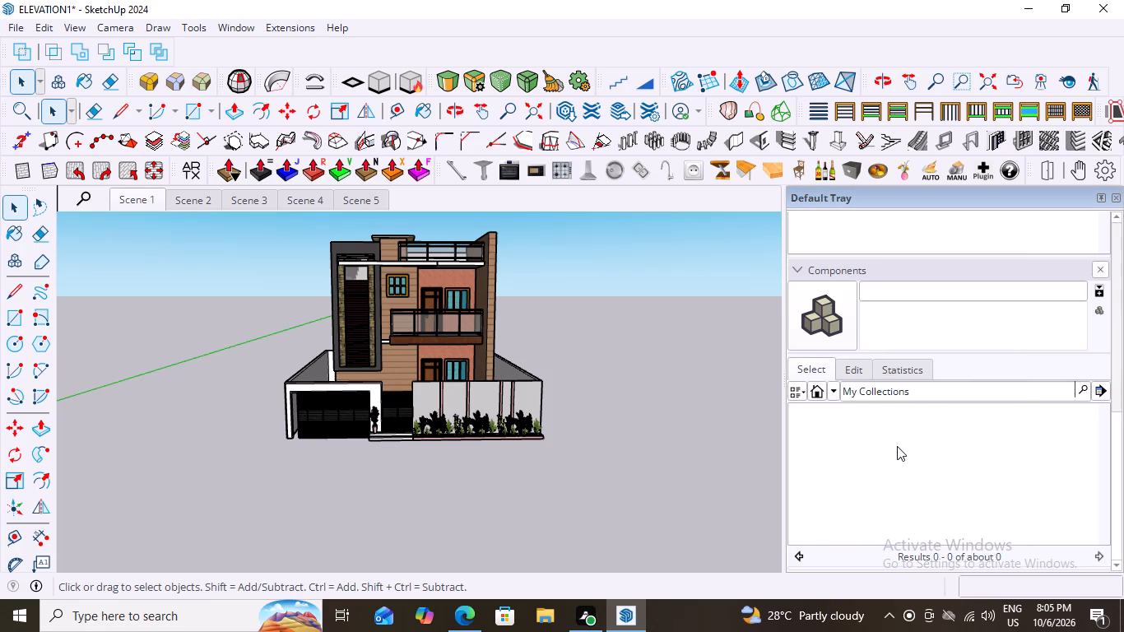
scroll(897, 446, down, 8)
Look through the In Model component list for a usable road.
click(833, 392)
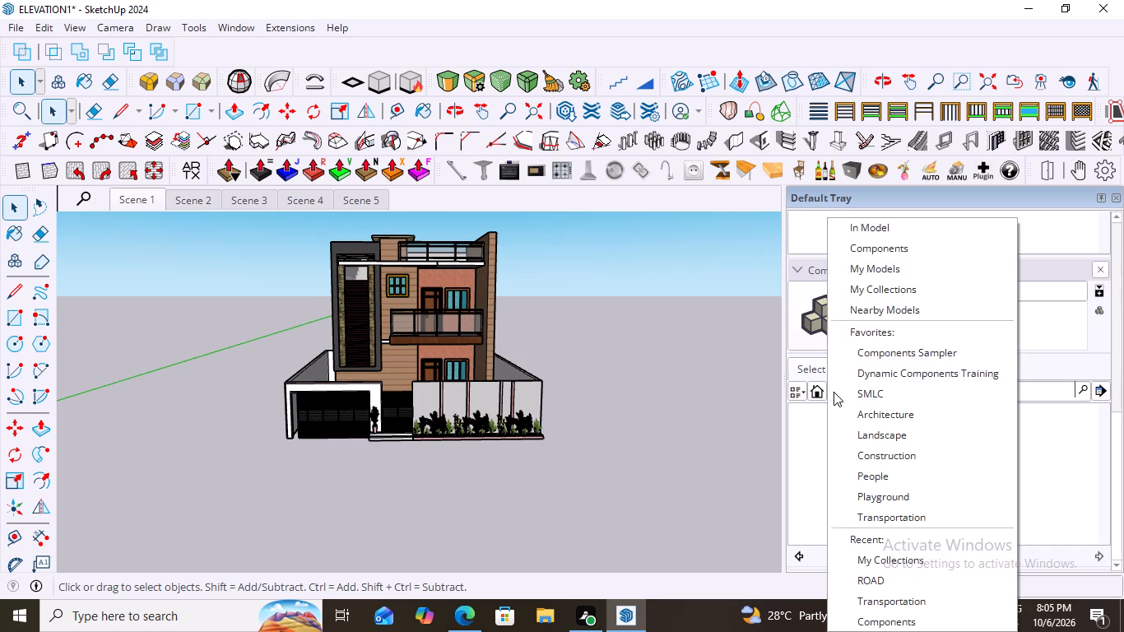
click(873, 222)
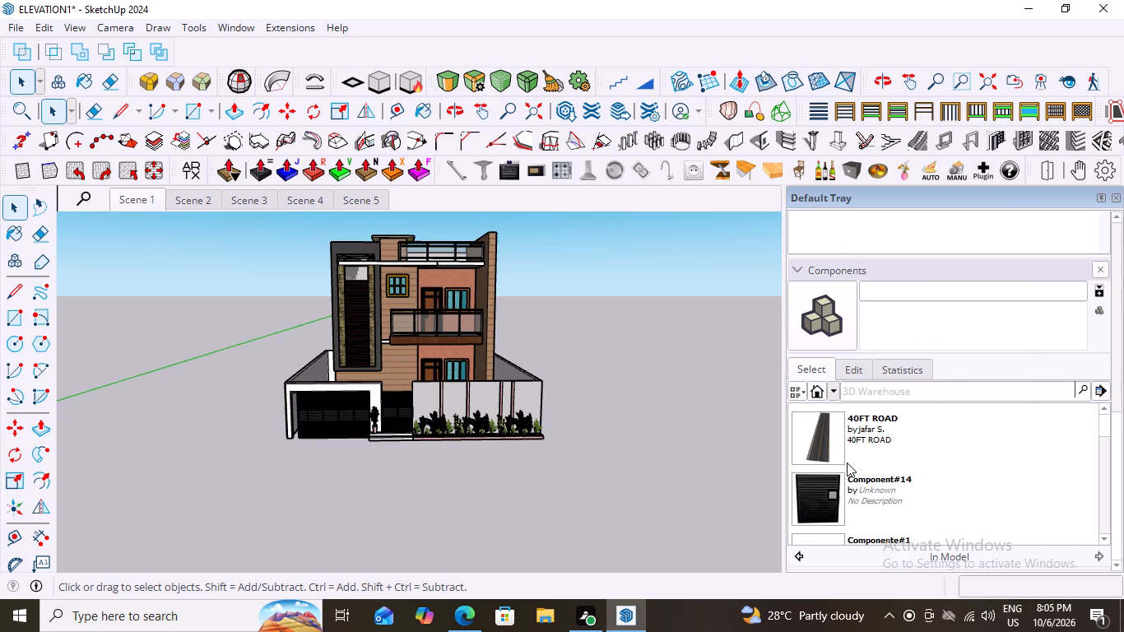
scroll(865, 447, down, 6)
scroll(859, 488, up, 3)
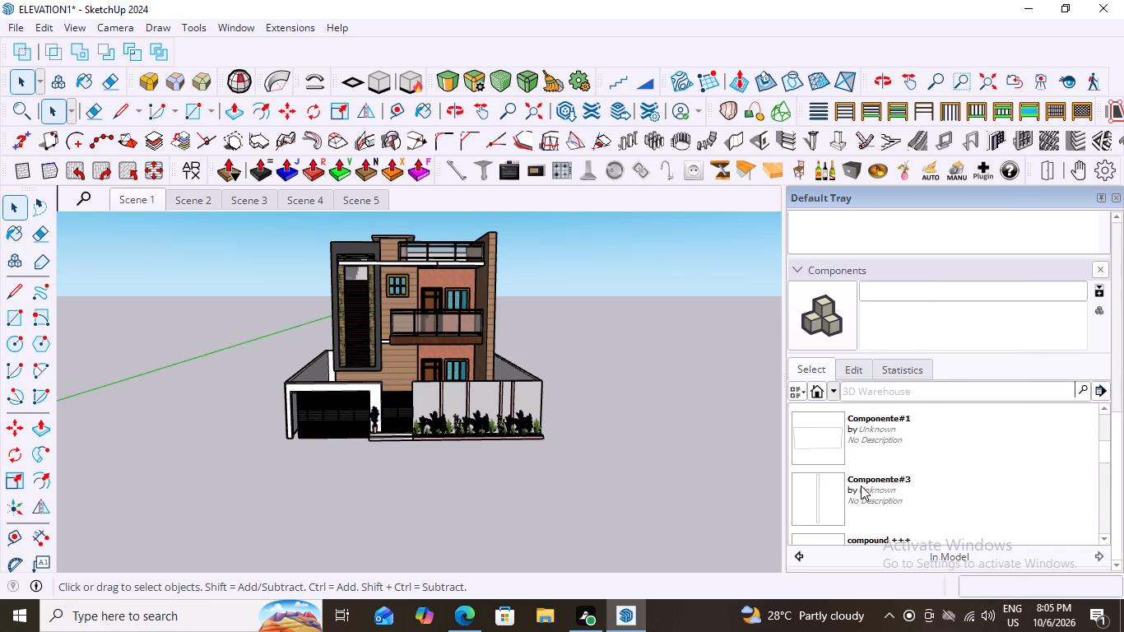
scroll(861, 486, down, 9)
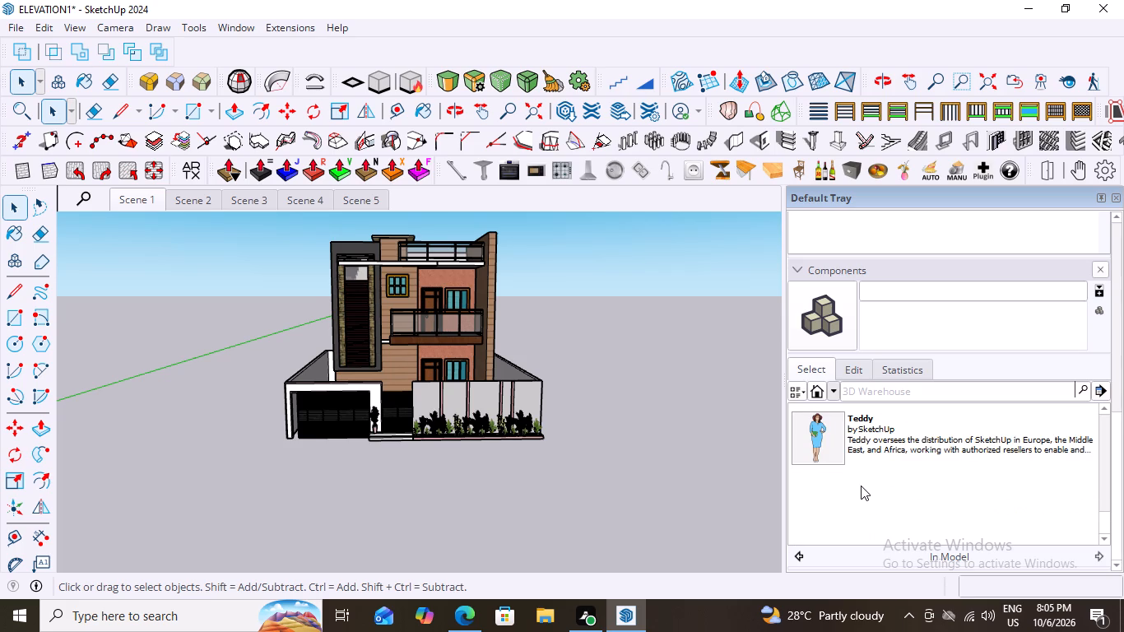
scroll(861, 486, down, 3)
scroll(861, 486, up, 12)
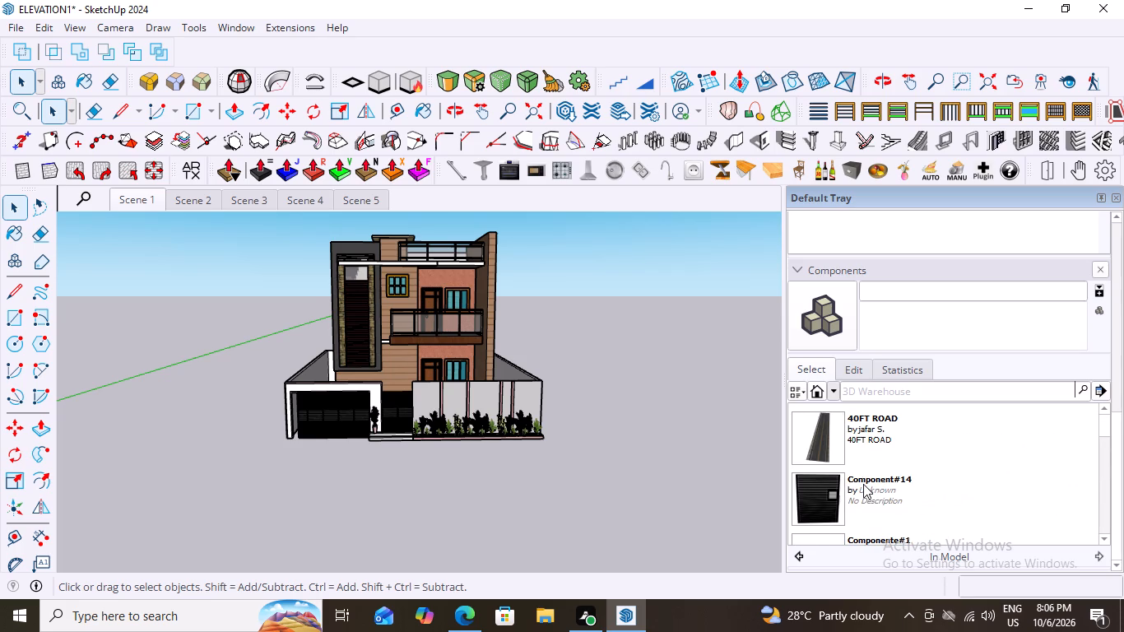
scroll(848, 454, up, 3)
Search the 3D Warehouse components for ROAD.
click(876, 401)
key(r)
text(OAD)
click(1080, 389)
scroll(811, 399, down, 5)
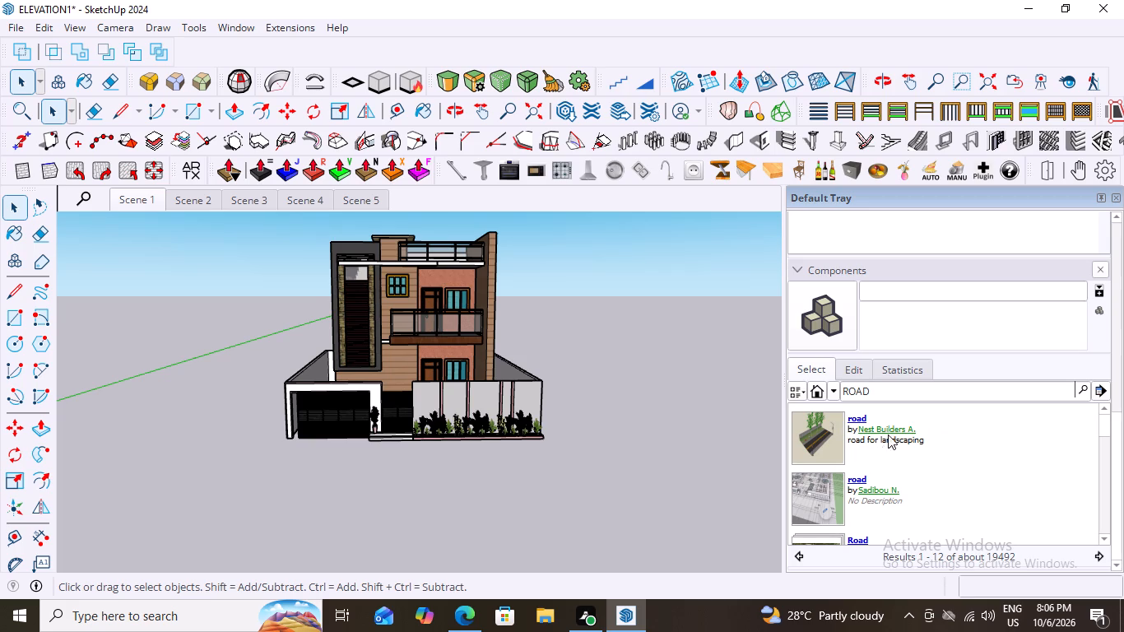
Load the Nest Builders "road for landscaping" model from the results and accept its import.
click(881, 428)
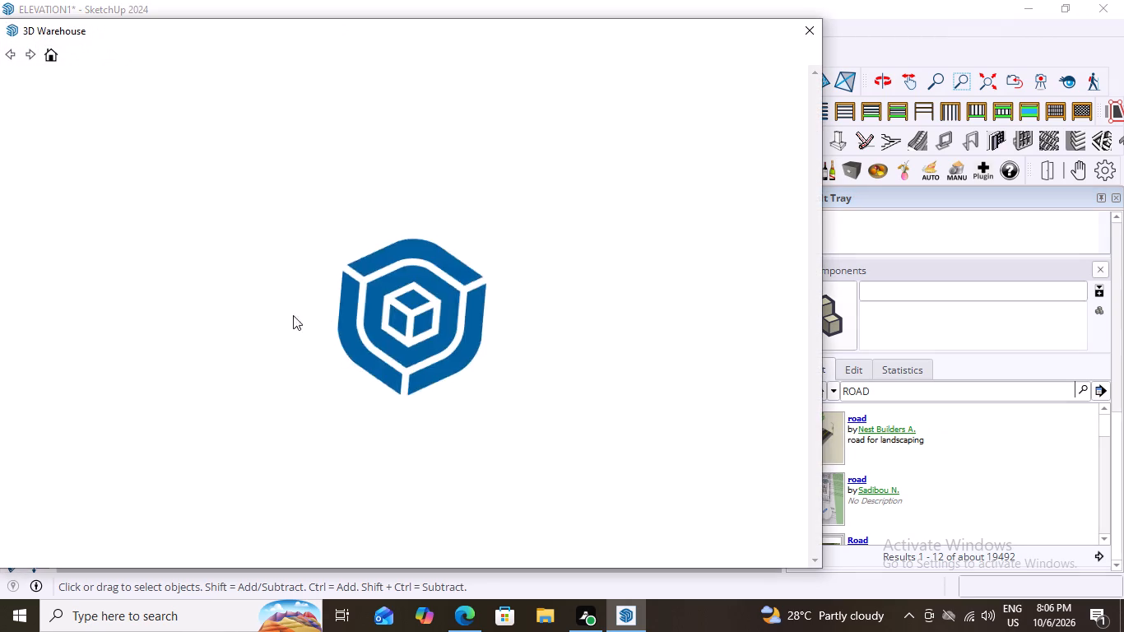
click(814, 35)
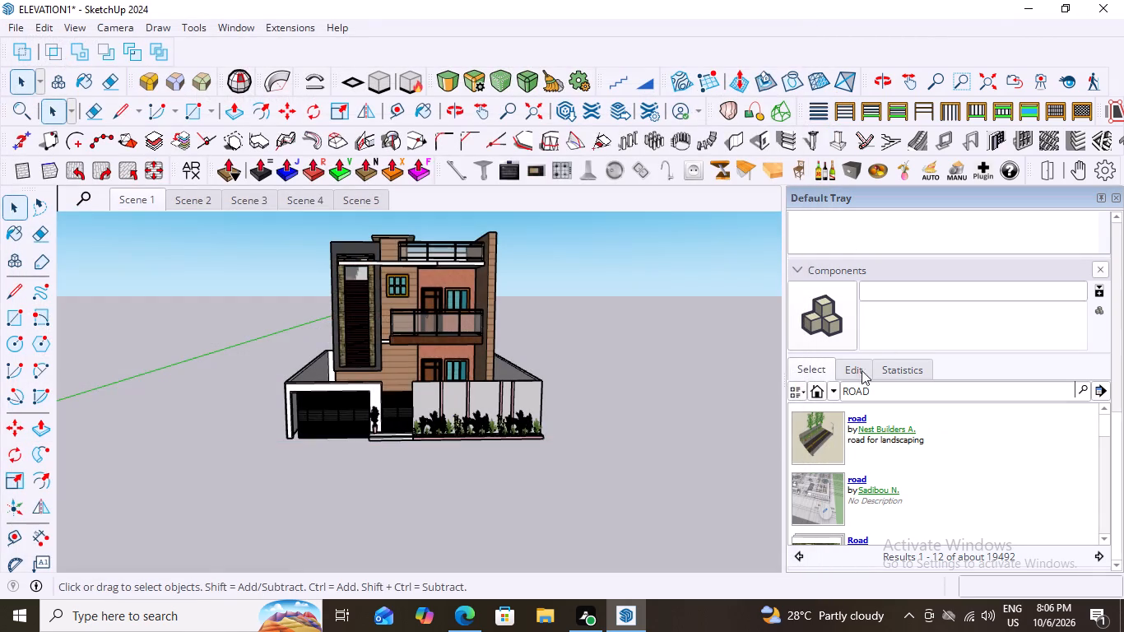
click(815, 443)
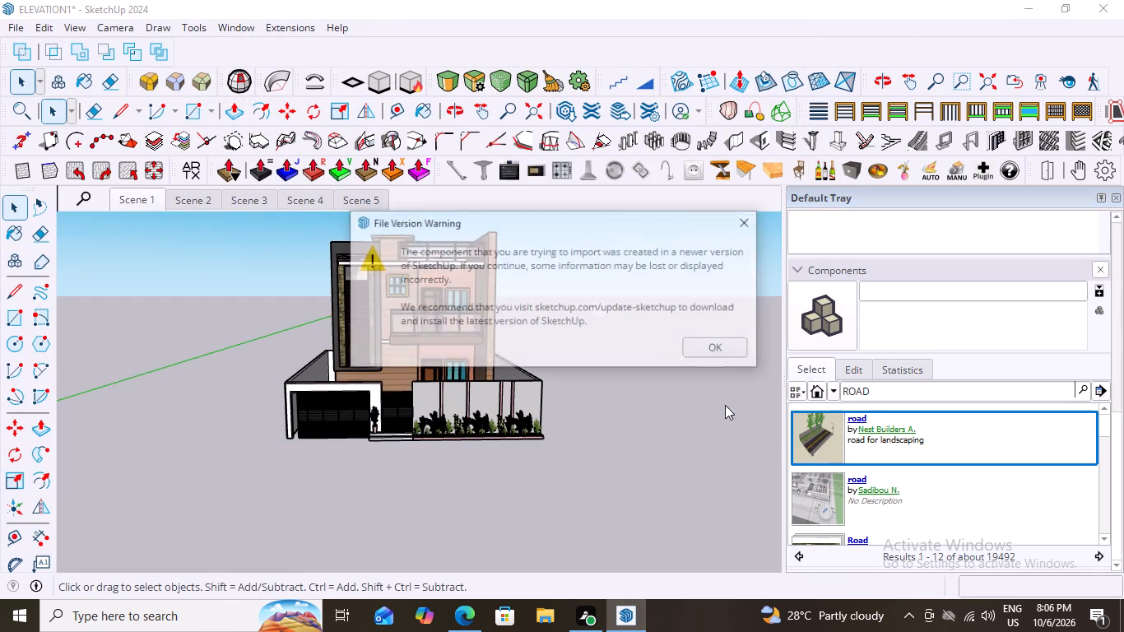
click(718, 345)
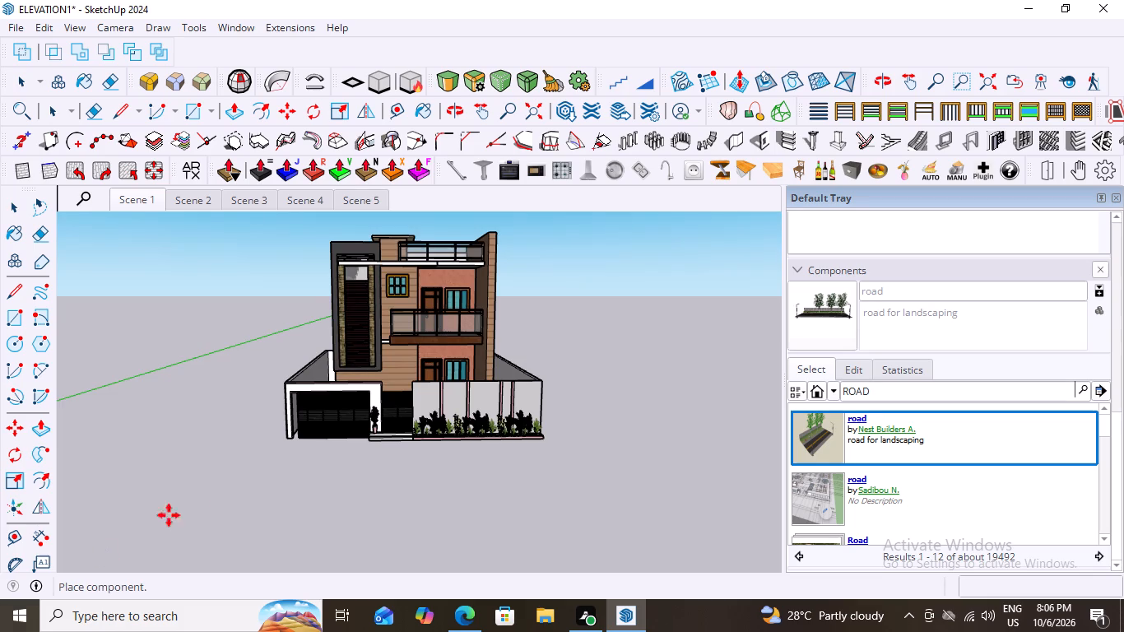
Place the landscaping road with trees on the ground in front of the house.
scroll(213, 495, down, 5)
scroll(462, 396, down, 2)
scroll(393, 451, down, 8)
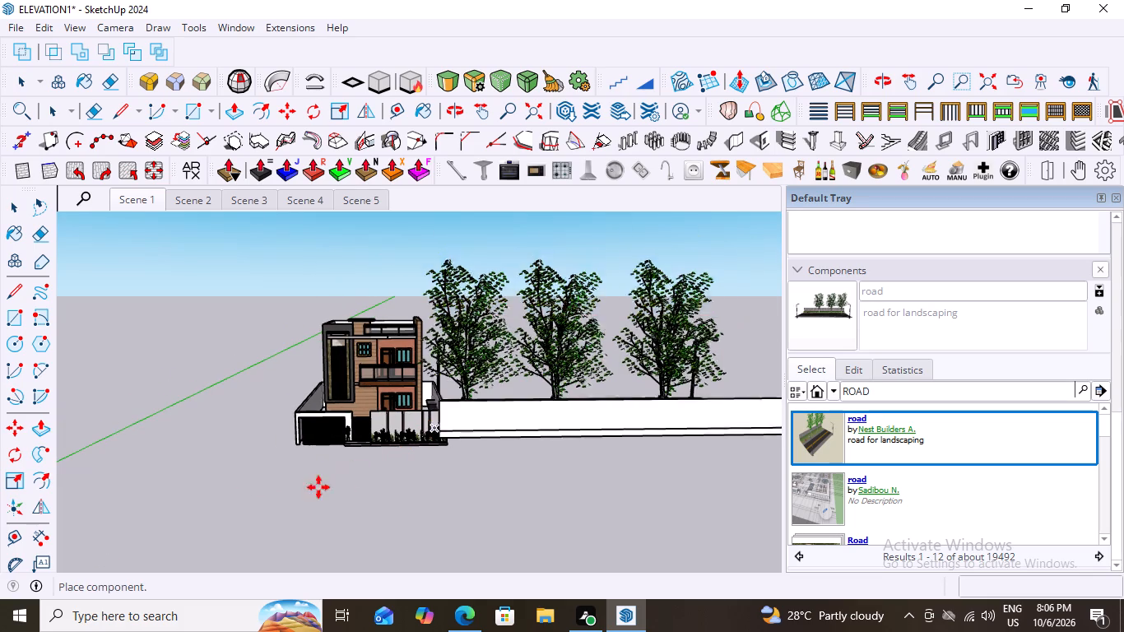
scroll(337, 459, down, 8)
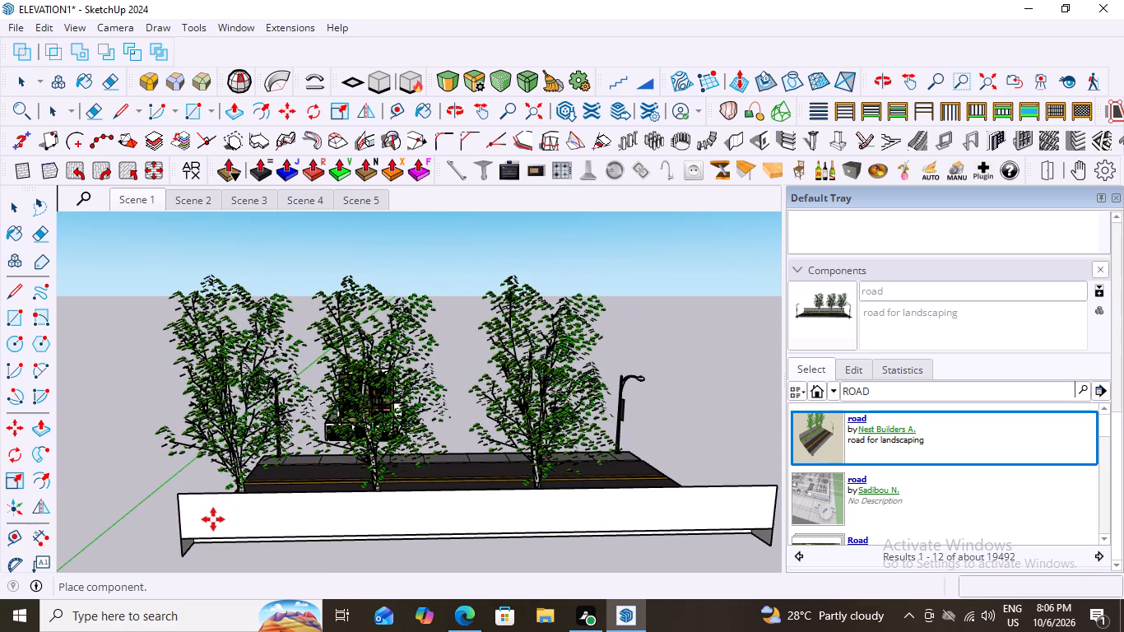
click(213, 519)
scroll(339, 335, down, 20)
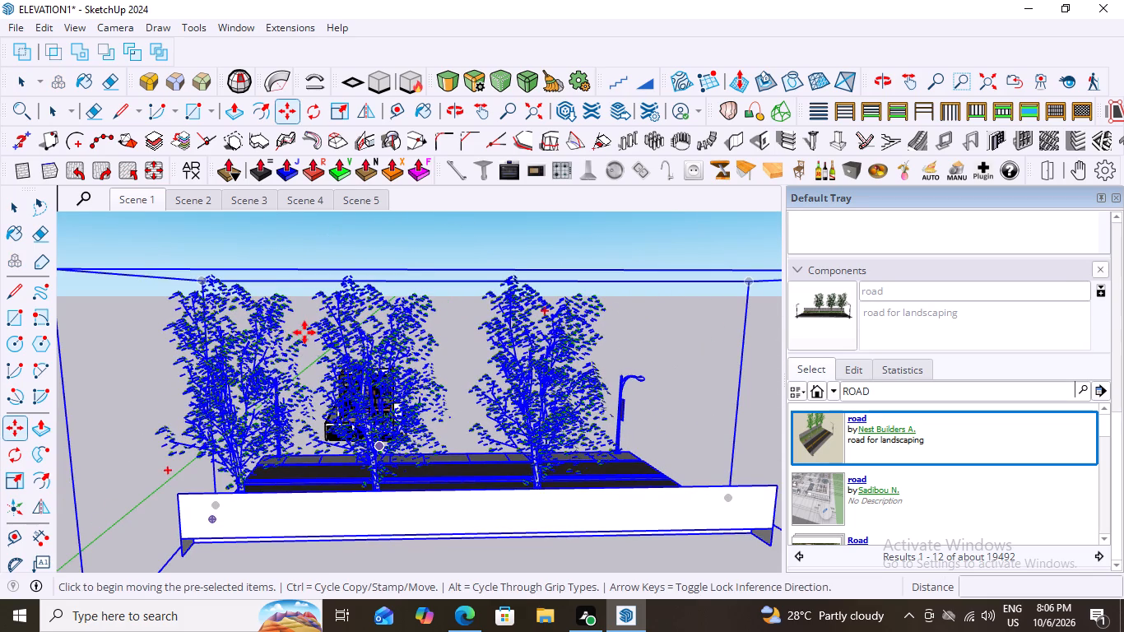
Finish placing the road component, hide the Default Tray and clear the selection.
scroll(304, 332, down, 2)
scroll(438, 351, down, 16)
key(space)
scroll(454, 379, down, 5)
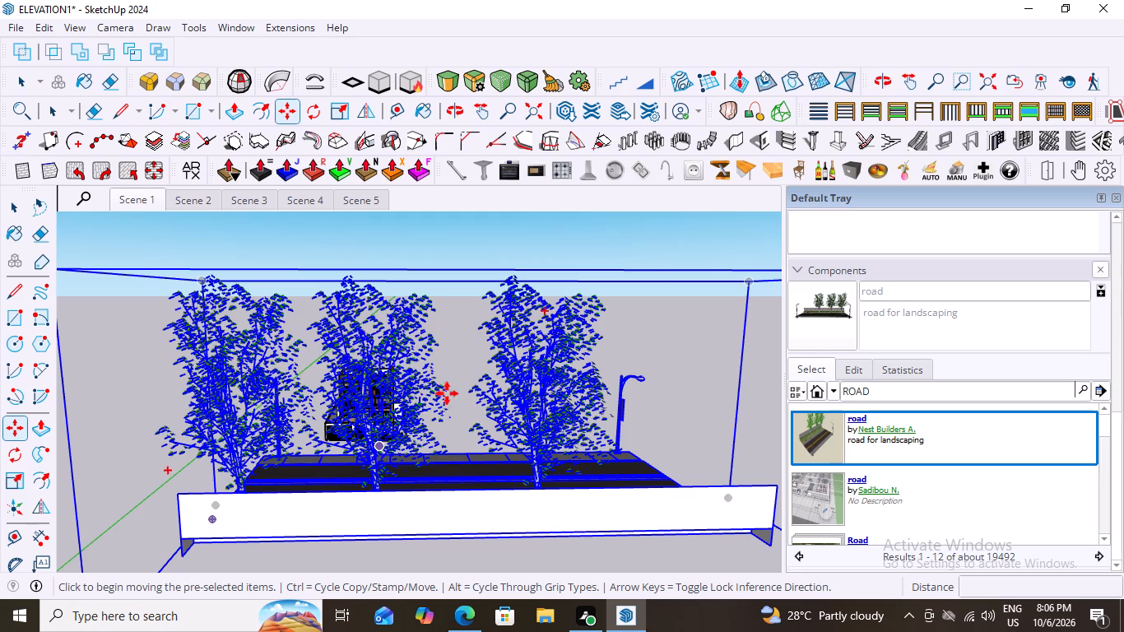
scroll(447, 393, down, 4)
key(space)
key(space)
key(space)
scroll(404, 426, down, 9)
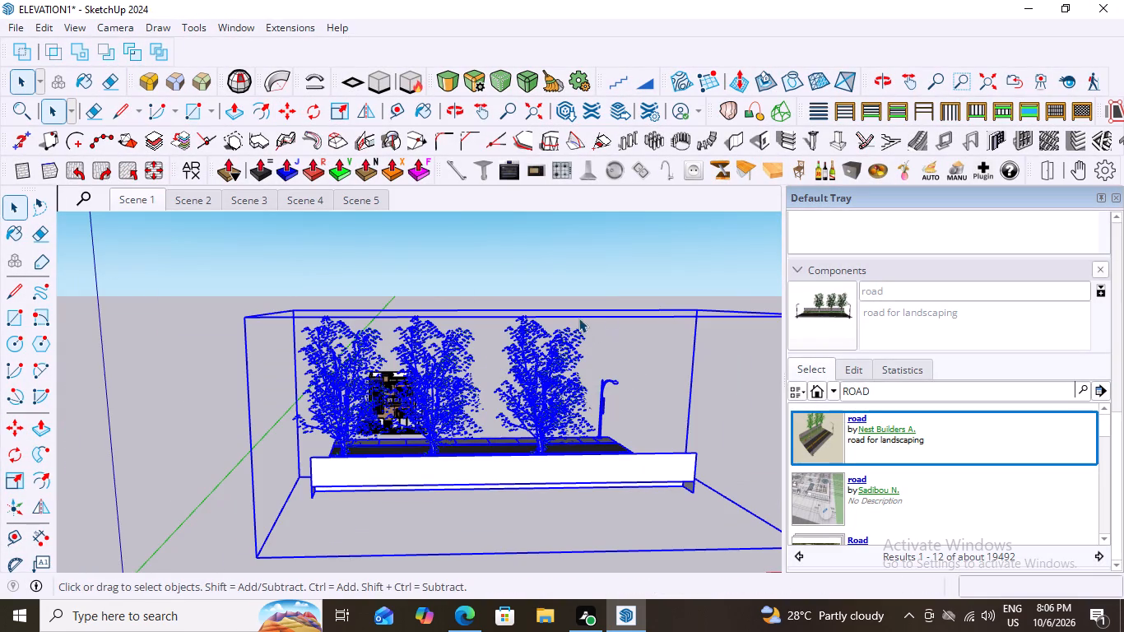
click(1121, 198)
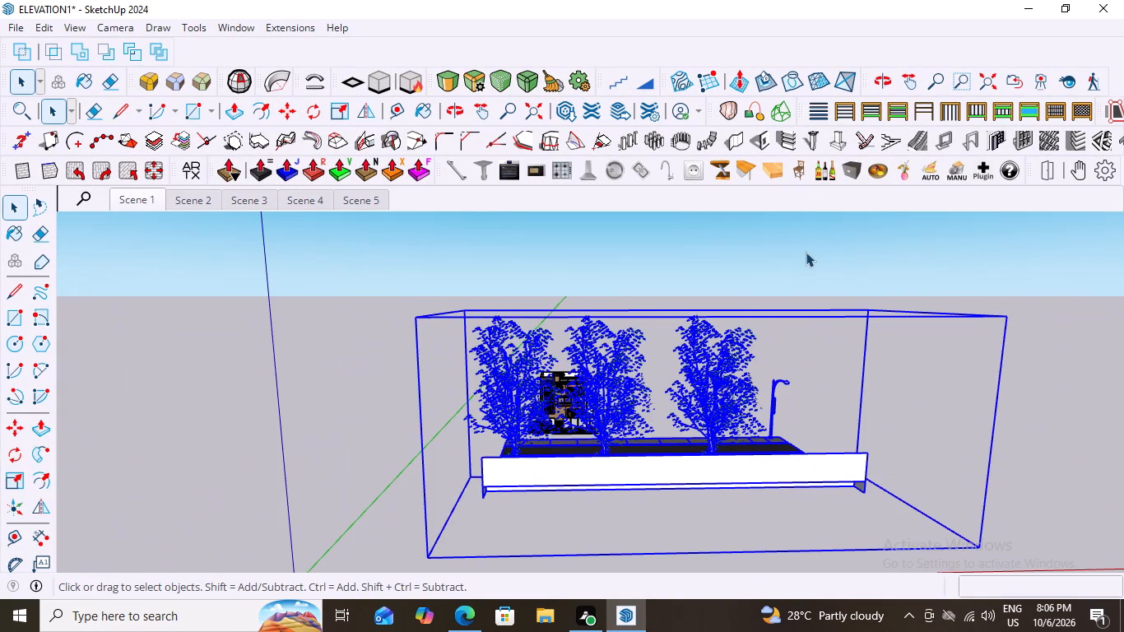
click(806, 252)
key(space)
Open the landscaping road component for editing from its sidewalk beside the grass strip.
scroll(735, 311, down, 7)
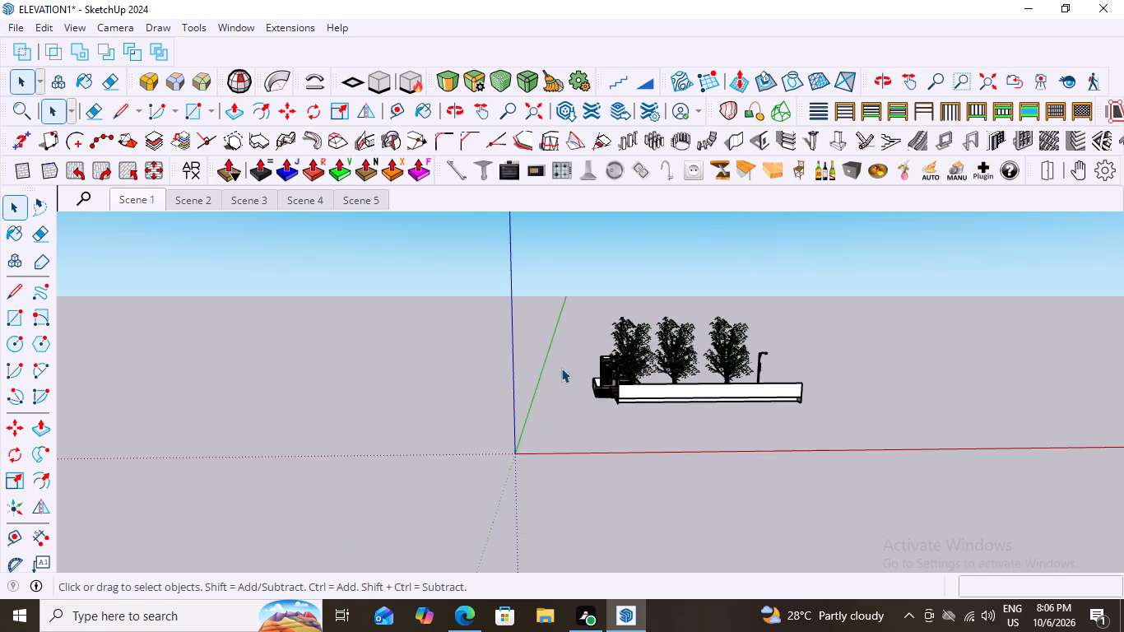
scroll(495, 382, down, 2)
middle_drag(749, 388, 471, 460)
scroll(402, 462, up, 2)
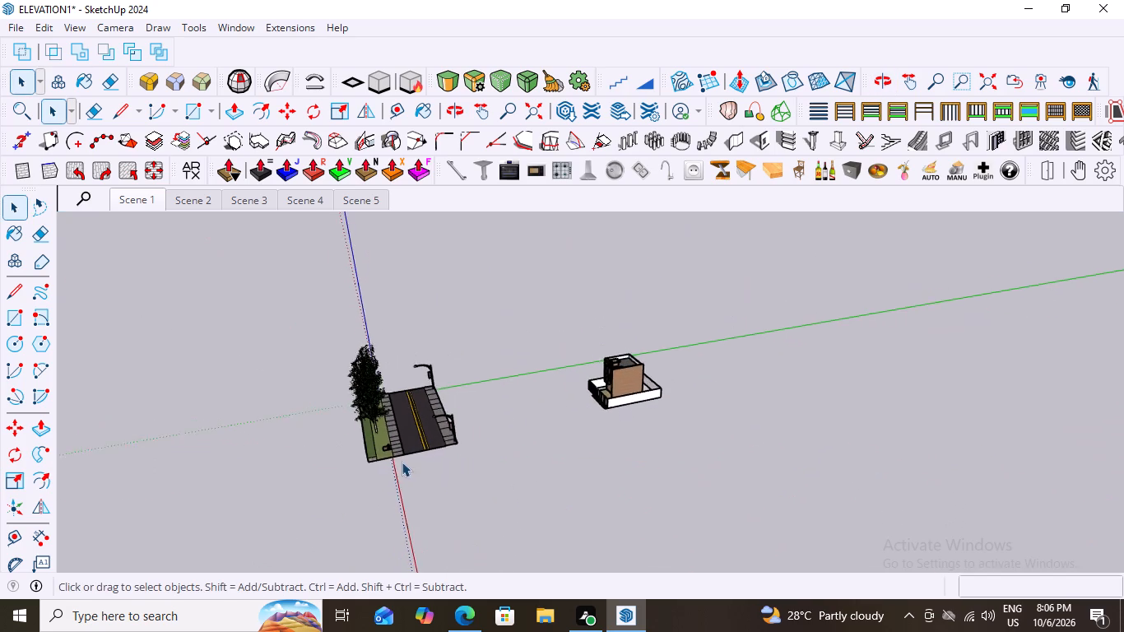
scroll(402, 462, up, 2)
scroll(392, 631, up, 4)
scroll(351, 567, up, 4)
scroll(443, 497, up, 4)
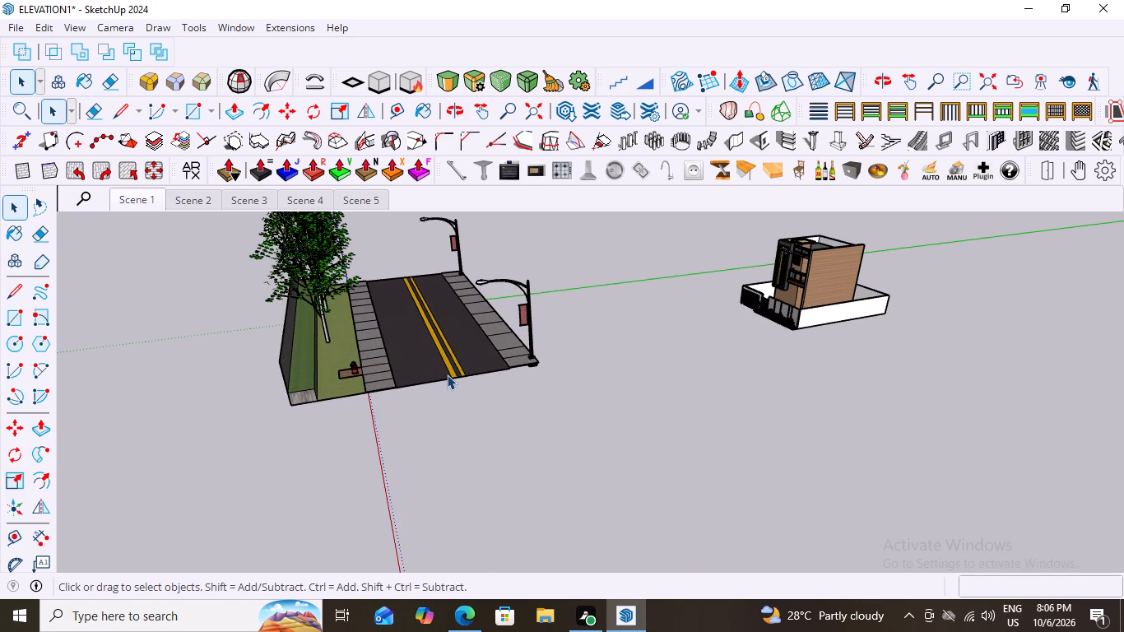
scroll(378, 386, up, 2)
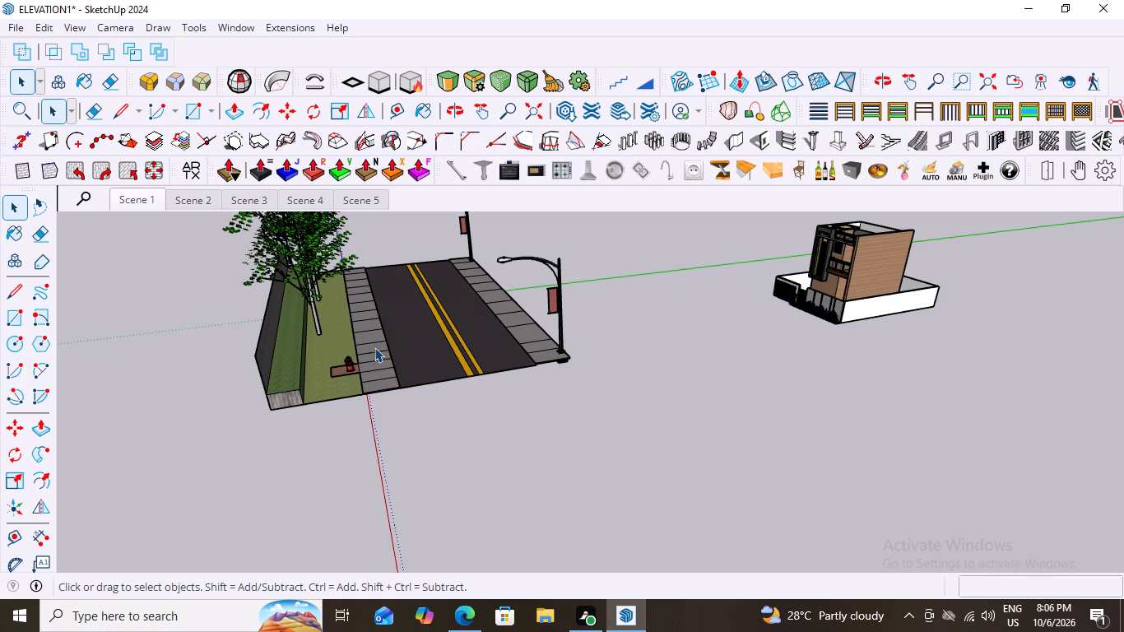
click(374, 347)
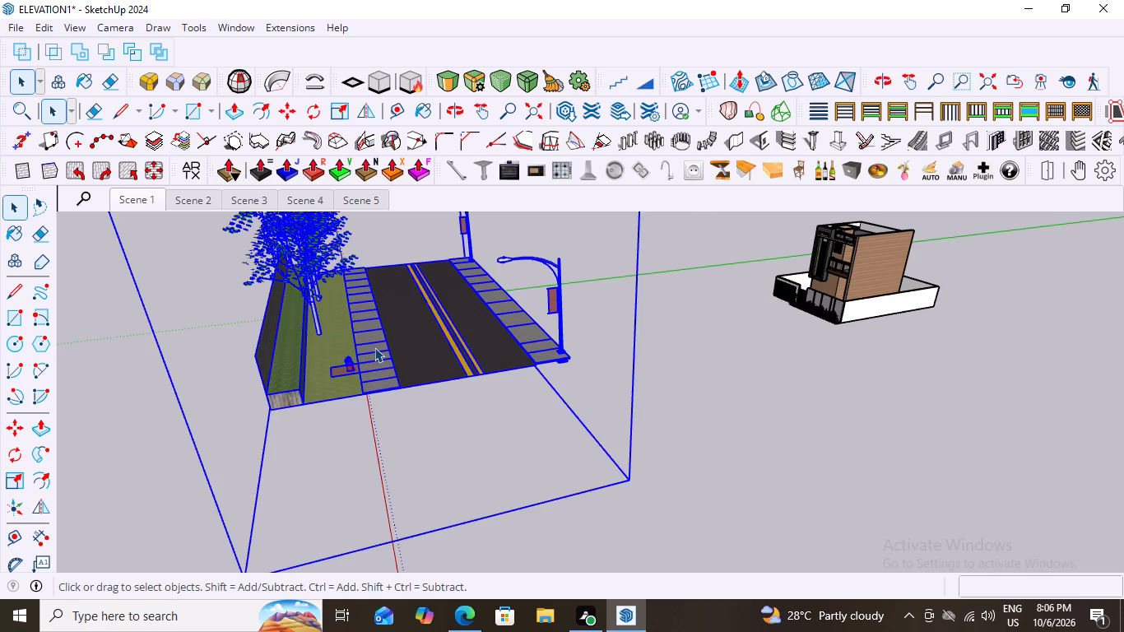
double_click(374, 347)
click(373, 347)
double_click(373, 347)
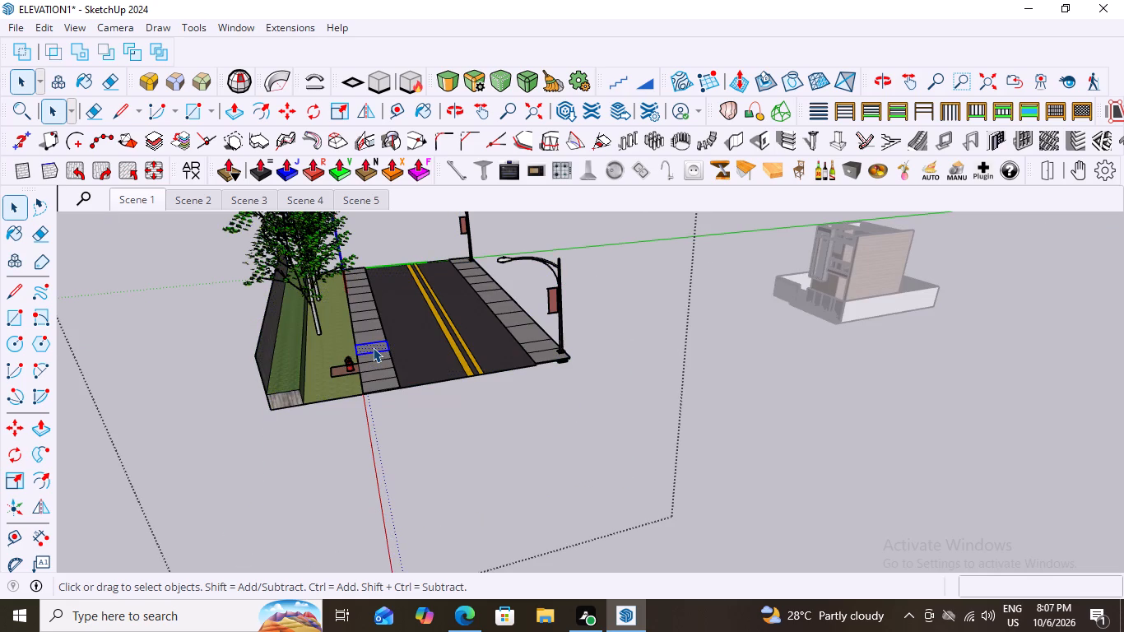
Examine how the sidewalk, grass strip and roadway geometry is connected inside the road component.
click(362, 292)
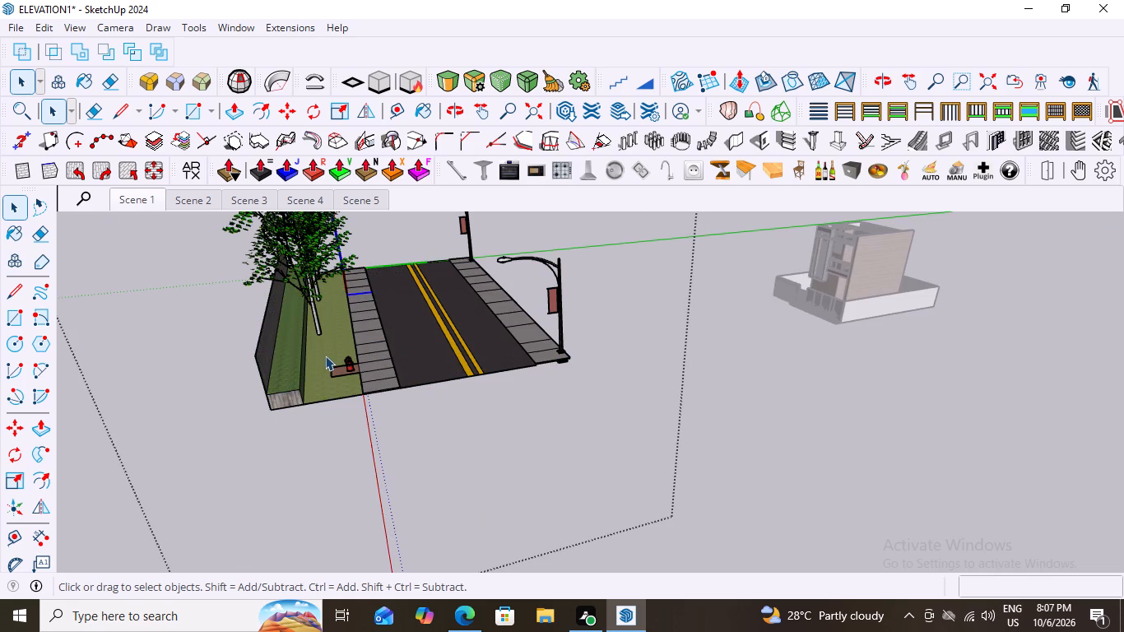
click(324, 355)
triple_click(324, 355)
click(406, 443)
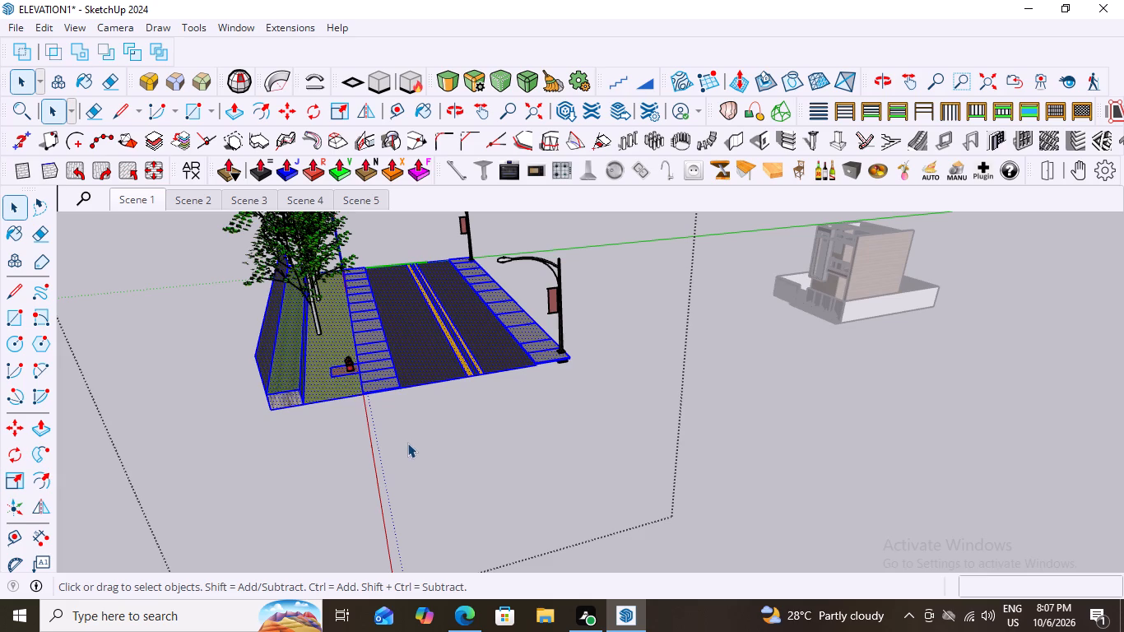
scroll(420, 431, down, 3)
scroll(357, 299, up, 3)
middle_drag(371, 342, 315, 354)
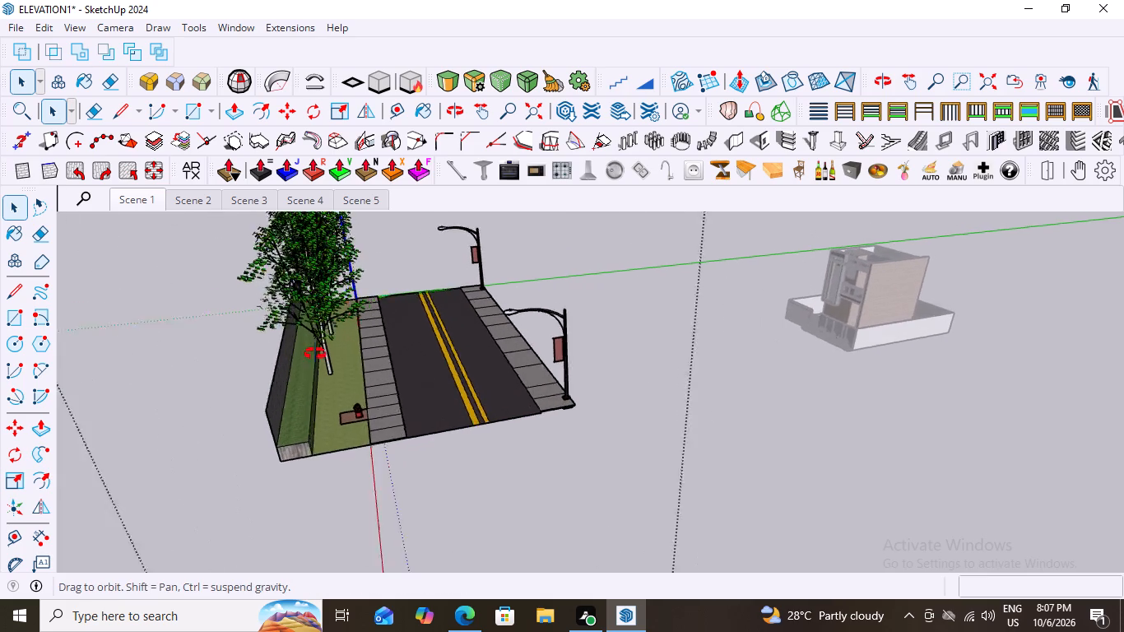
middle_drag(315, 354, 363, 358)
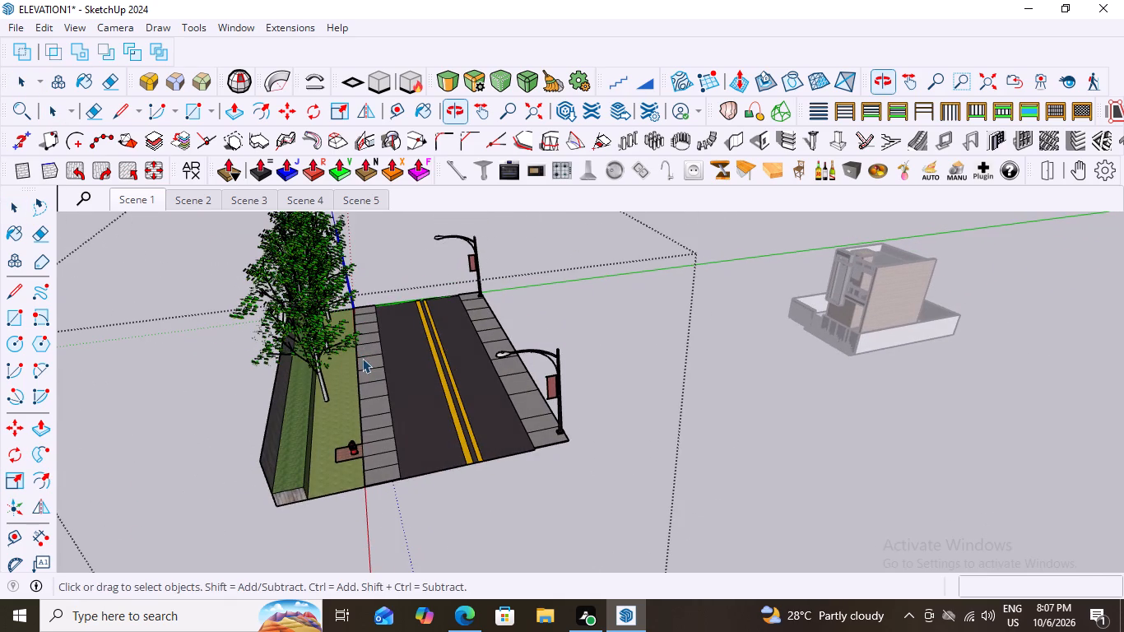
click(411, 325)
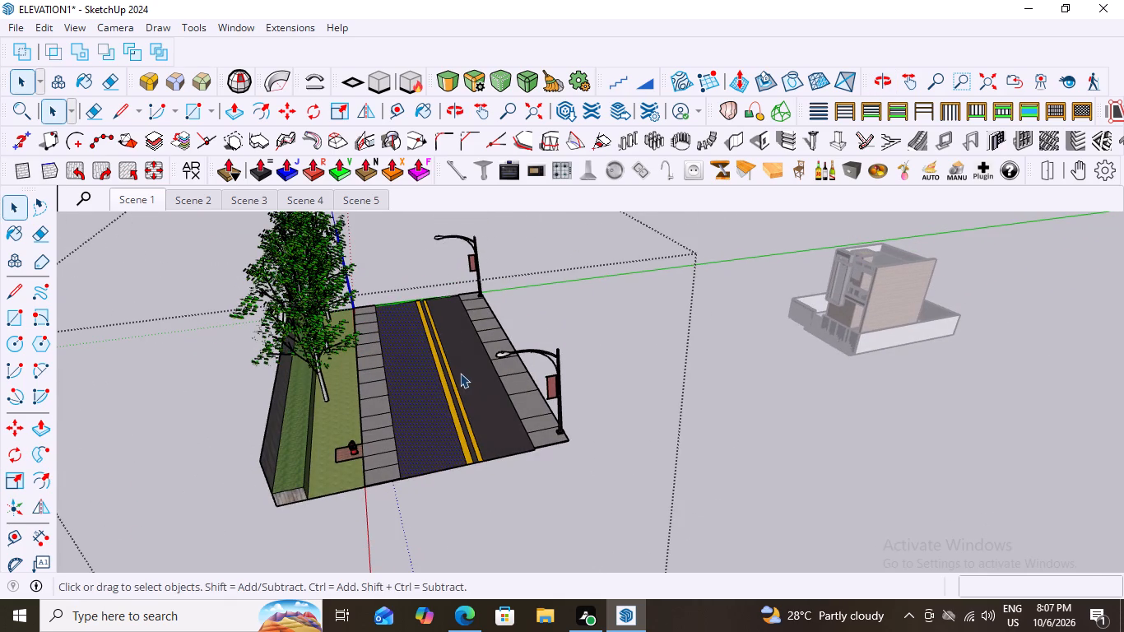
ctrl+double_click(487, 332)
ctrl+click(487, 332)
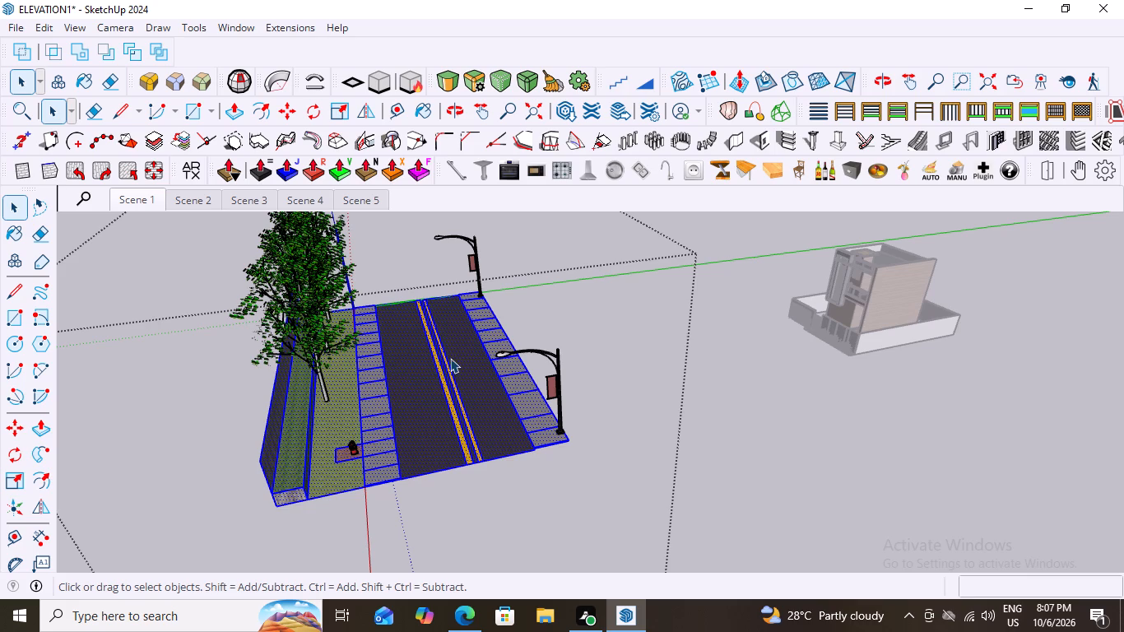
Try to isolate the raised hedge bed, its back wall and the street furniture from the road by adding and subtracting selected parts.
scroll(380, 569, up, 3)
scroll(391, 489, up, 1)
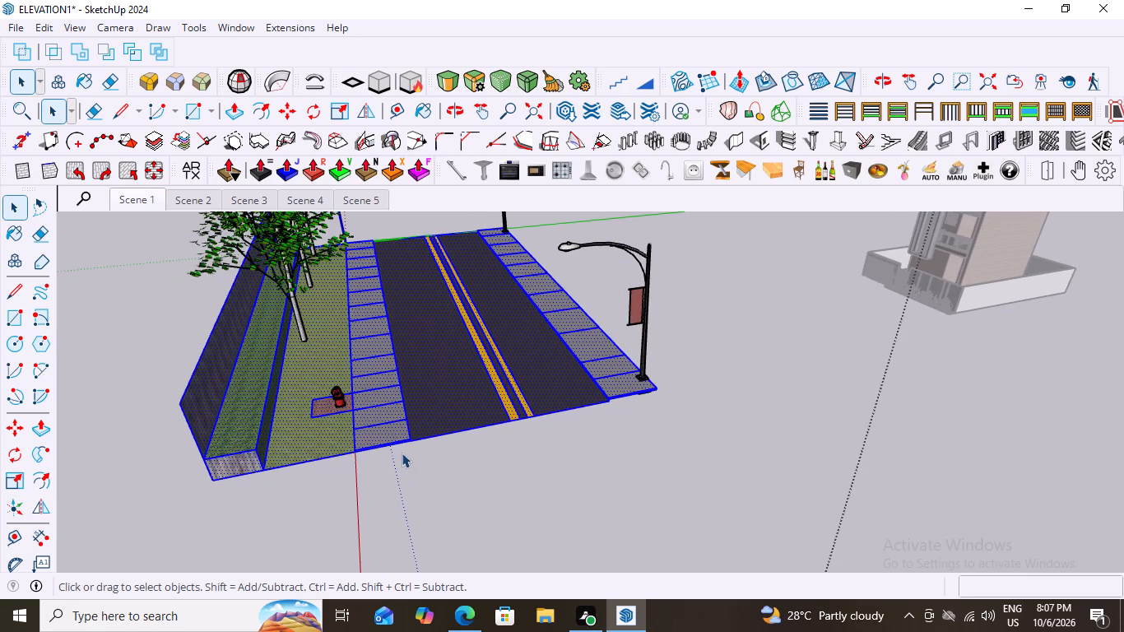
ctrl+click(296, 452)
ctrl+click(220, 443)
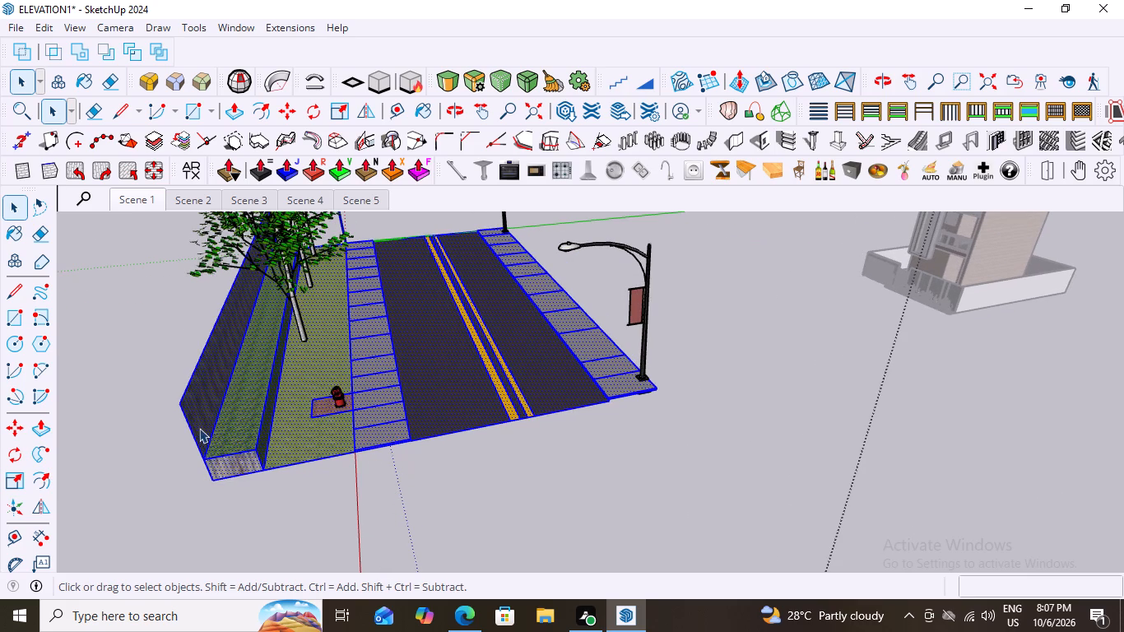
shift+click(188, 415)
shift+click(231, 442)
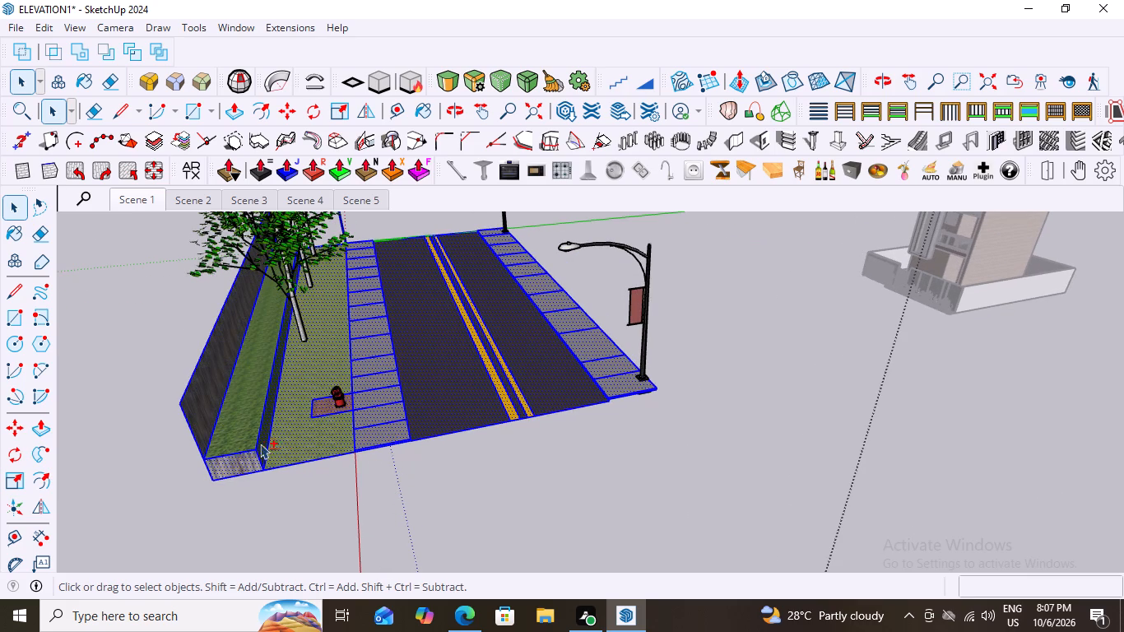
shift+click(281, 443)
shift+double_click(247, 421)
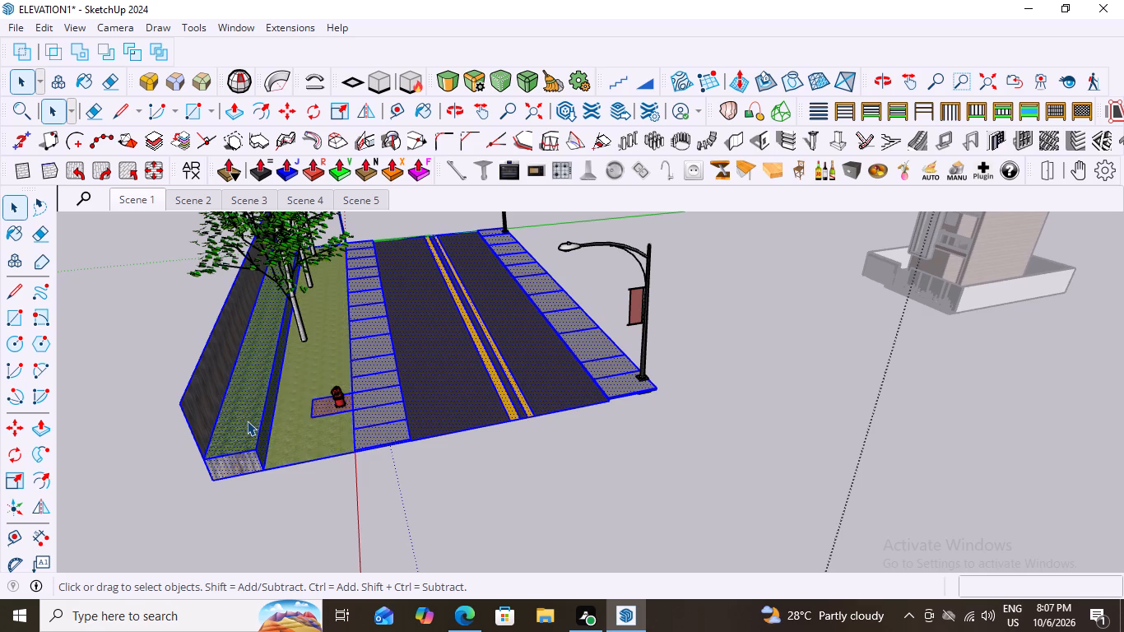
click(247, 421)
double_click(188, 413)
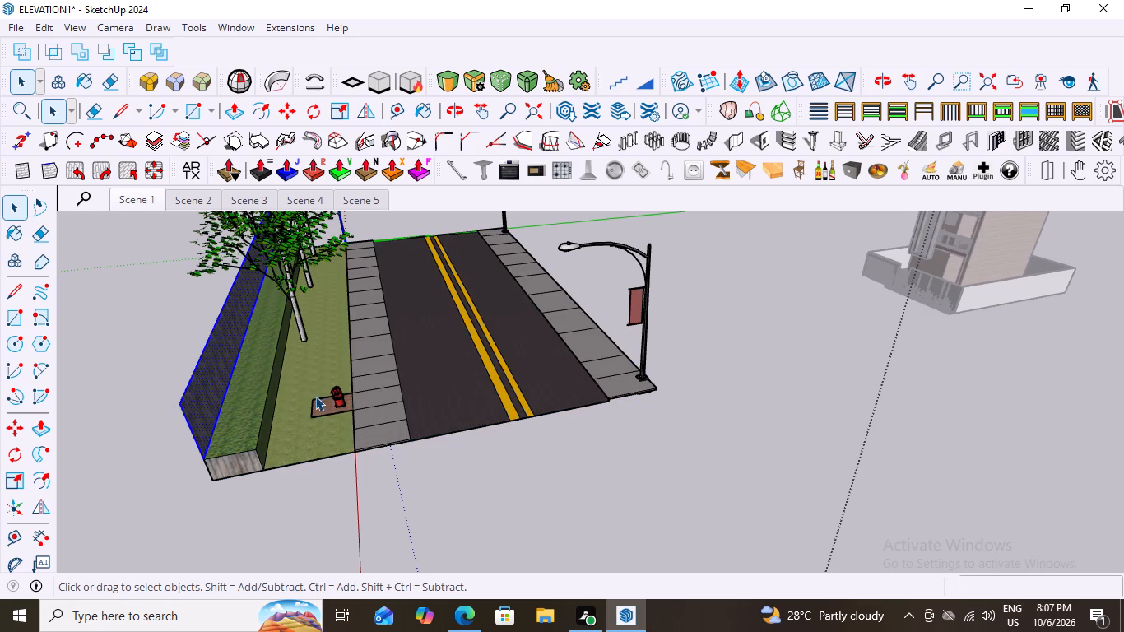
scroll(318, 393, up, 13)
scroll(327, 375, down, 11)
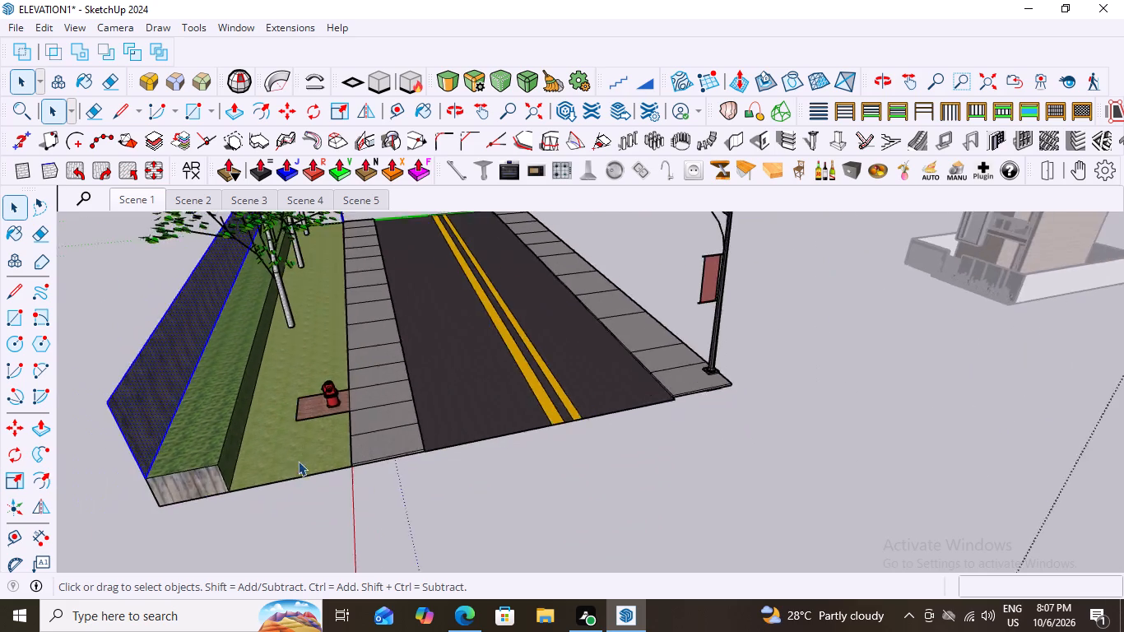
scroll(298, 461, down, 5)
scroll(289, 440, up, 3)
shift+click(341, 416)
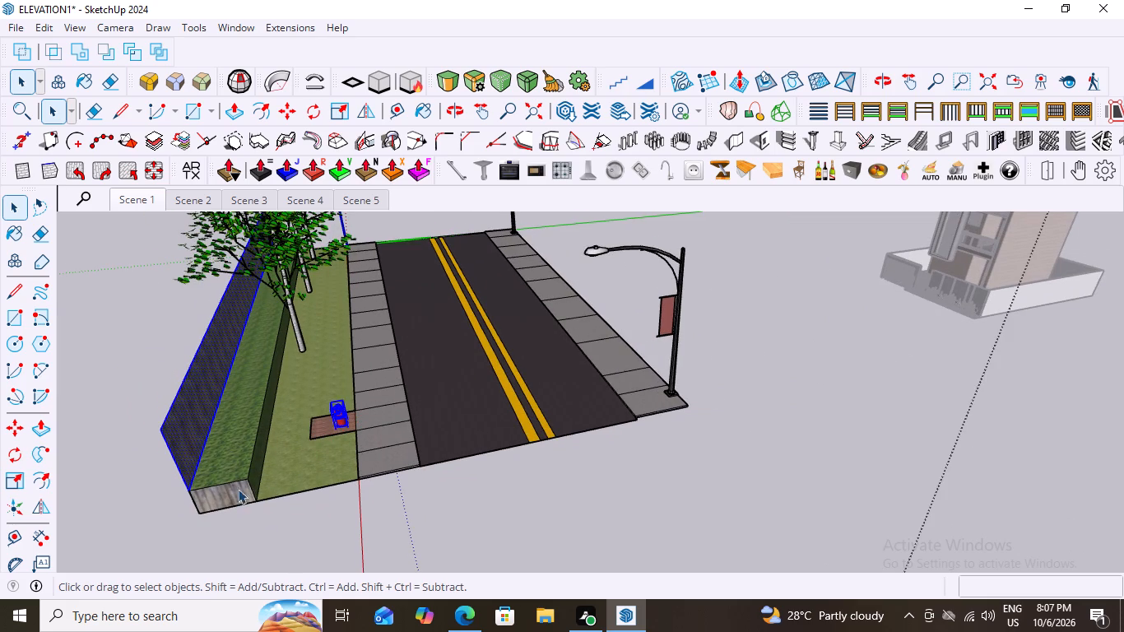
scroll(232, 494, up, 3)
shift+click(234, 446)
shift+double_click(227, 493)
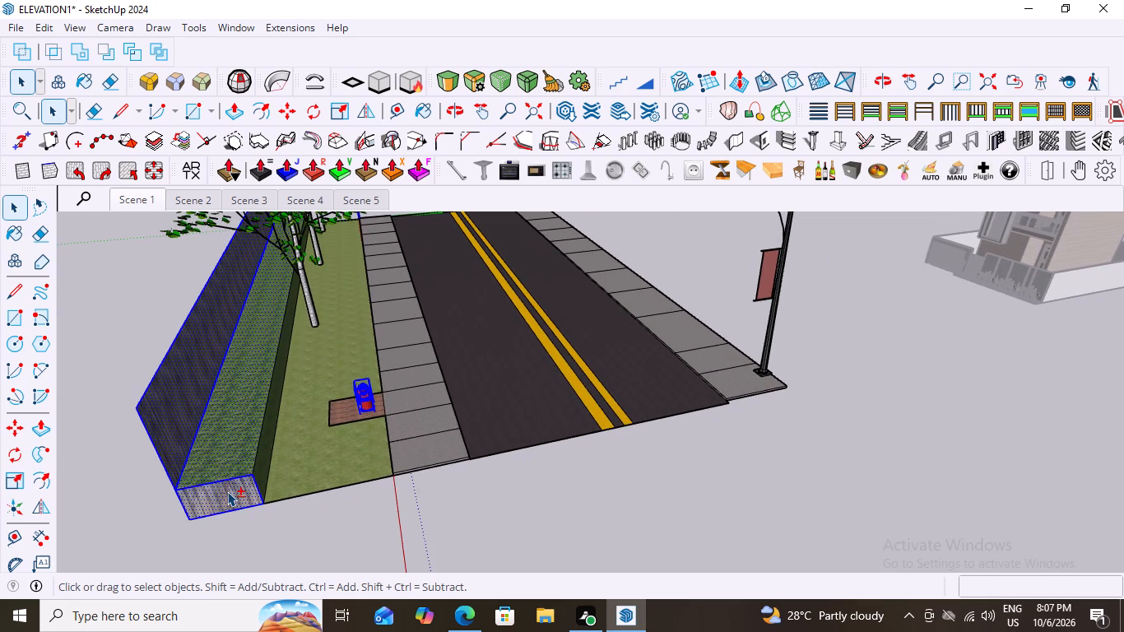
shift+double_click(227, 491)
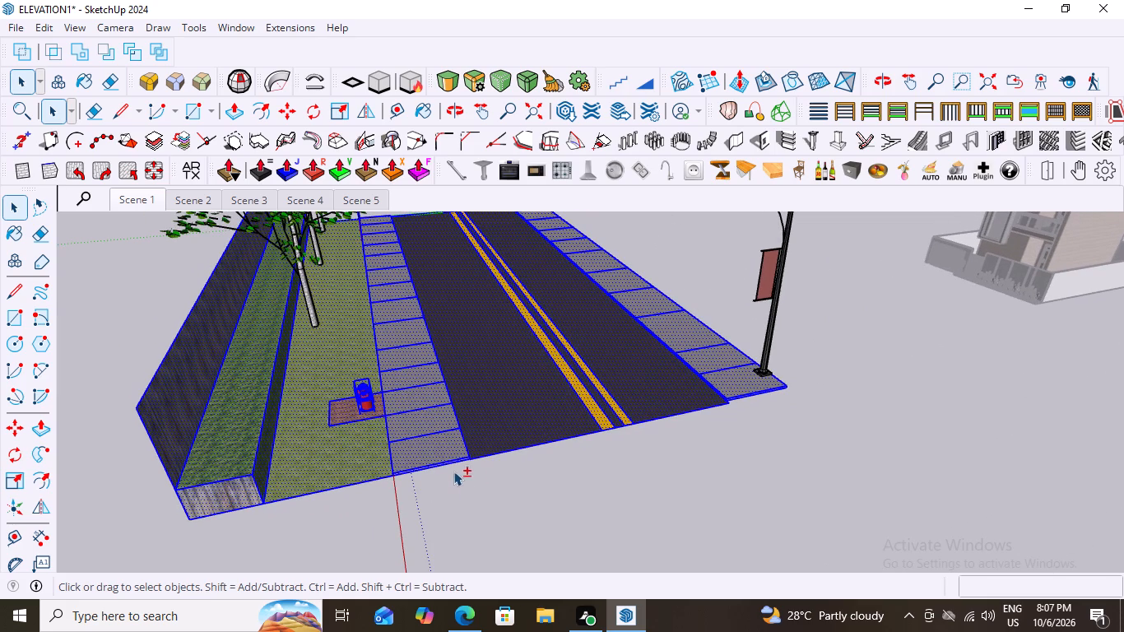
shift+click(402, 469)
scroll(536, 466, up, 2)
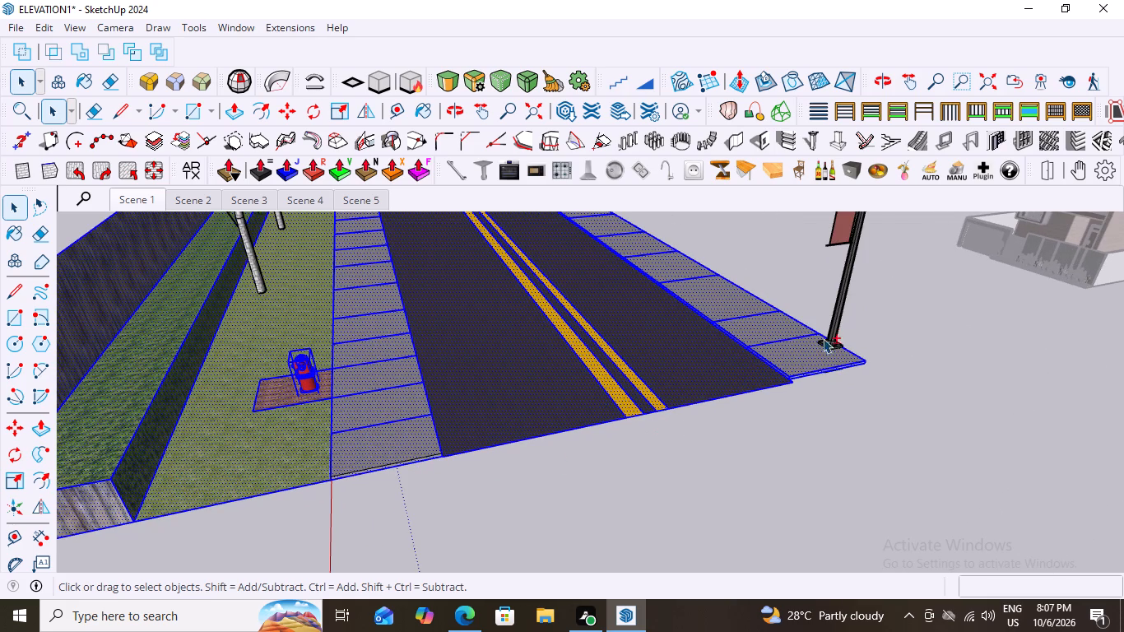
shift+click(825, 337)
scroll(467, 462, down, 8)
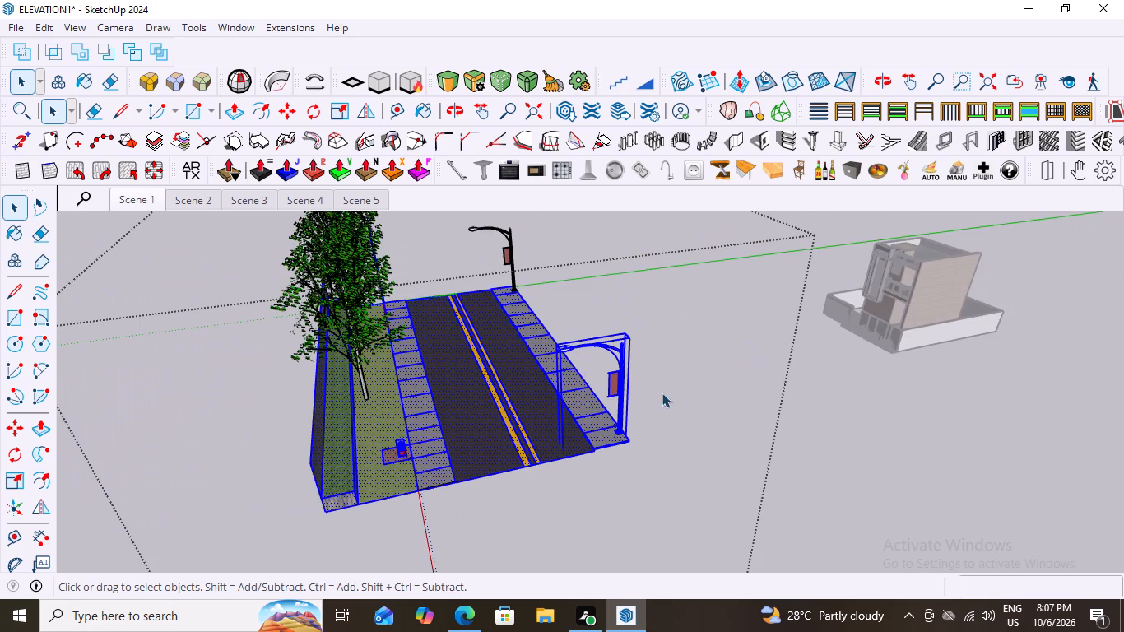
Check whether the front street lamp, hedge bed and grass strip can be selected separately from the roadway.
shift+click(624, 362)
scroll(593, 418, up, 2)
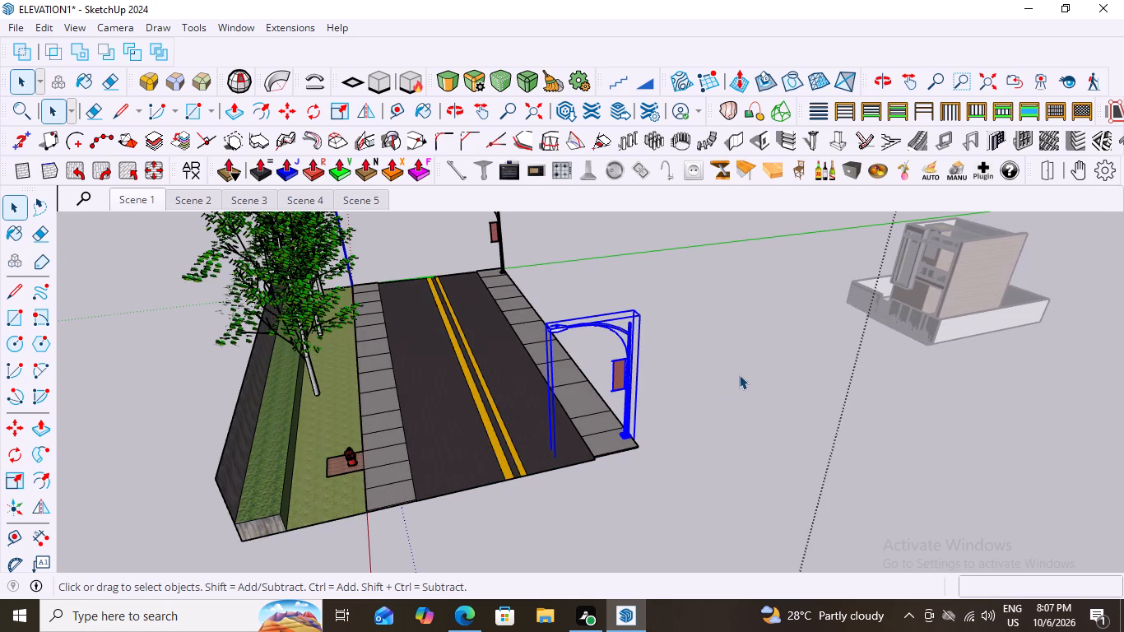
click(738, 374)
click(272, 485)
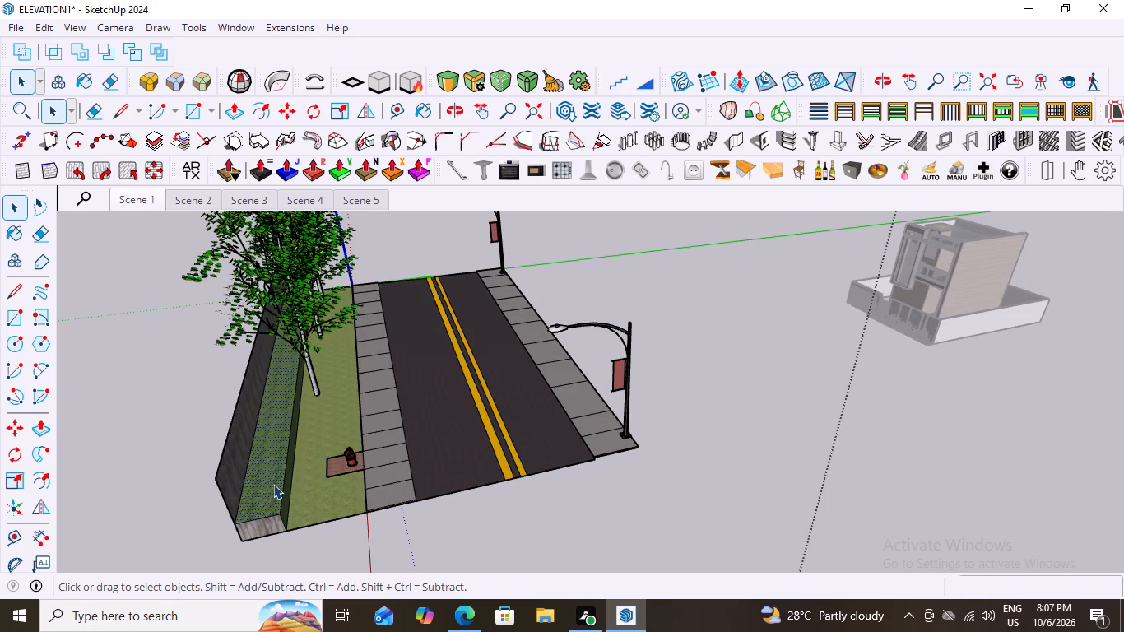
double_click(273, 484)
triple_click(275, 483)
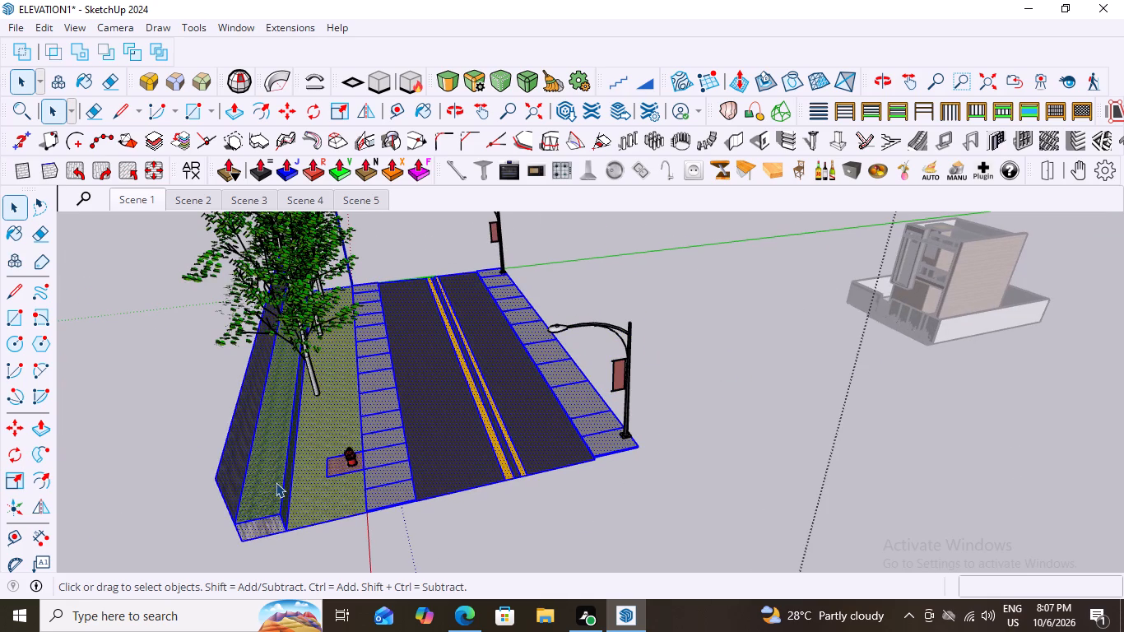
shift+click(296, 365)
double_click(326, 440)
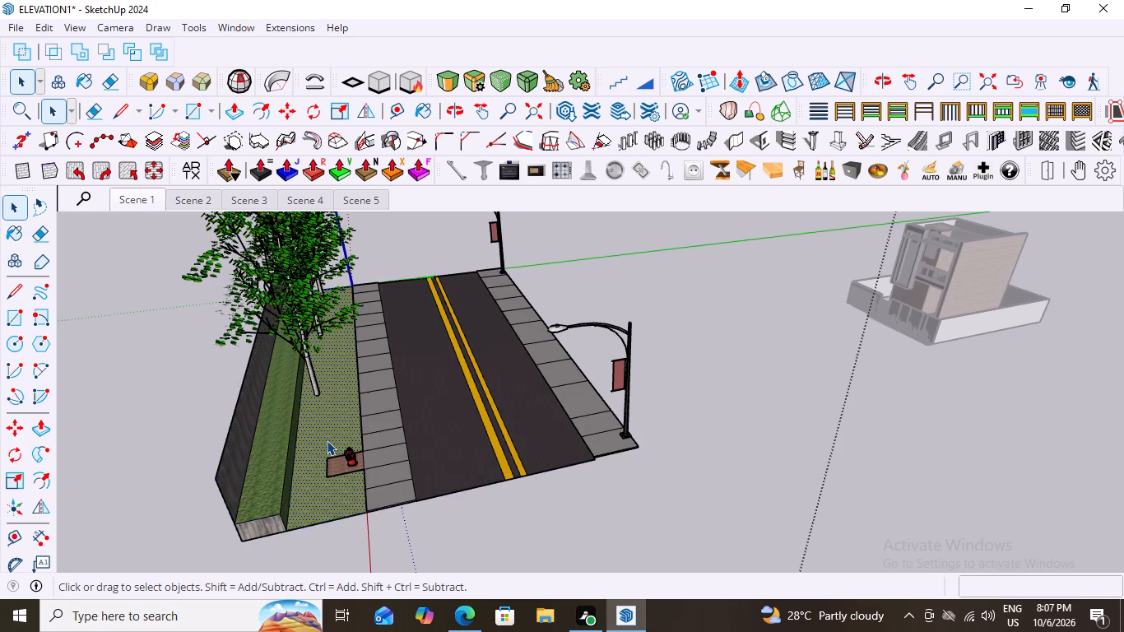
Delete the trees standing on the road's grass strip and return to the road component's editing level.
triple_click(298, 331)
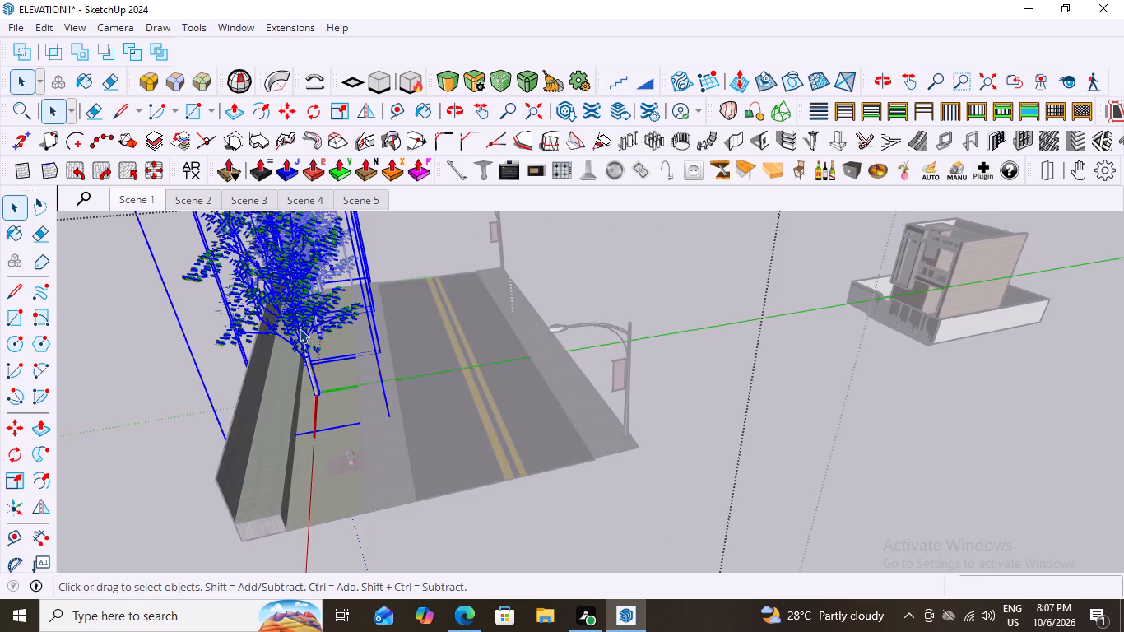
scroll(325, 450, down, 2)
key(Delete)
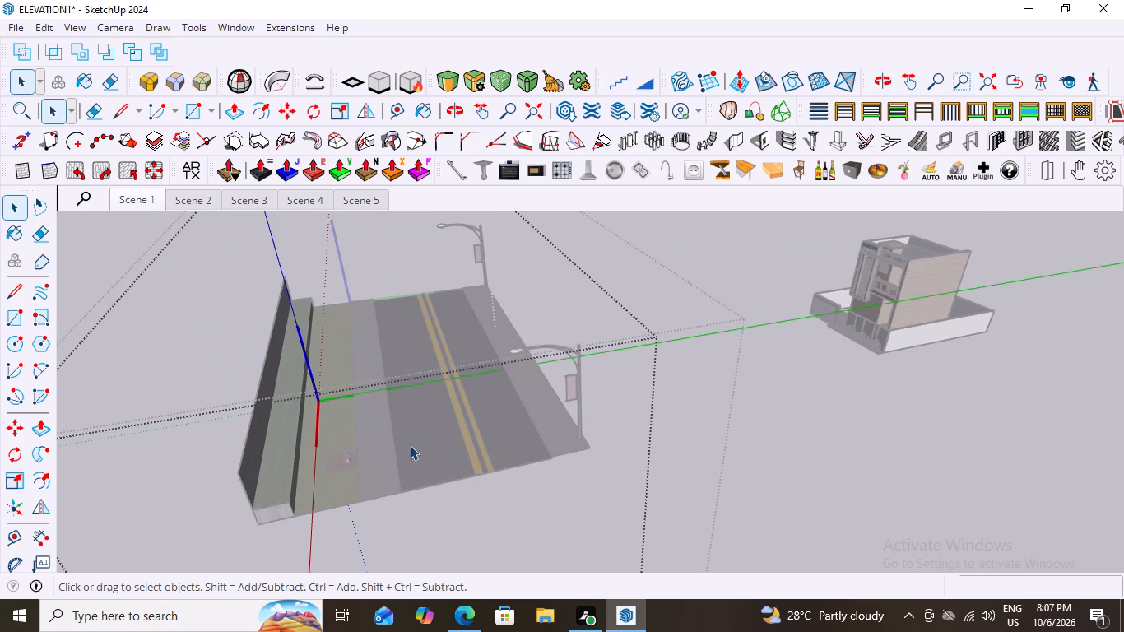
scroll(452, 406, down, 3)
click(650, 365)
Delete the green face of the raised hedge bed with its bounding edges, removing the adjoining wall faces as well.
scroll(324, 504, up, 3)
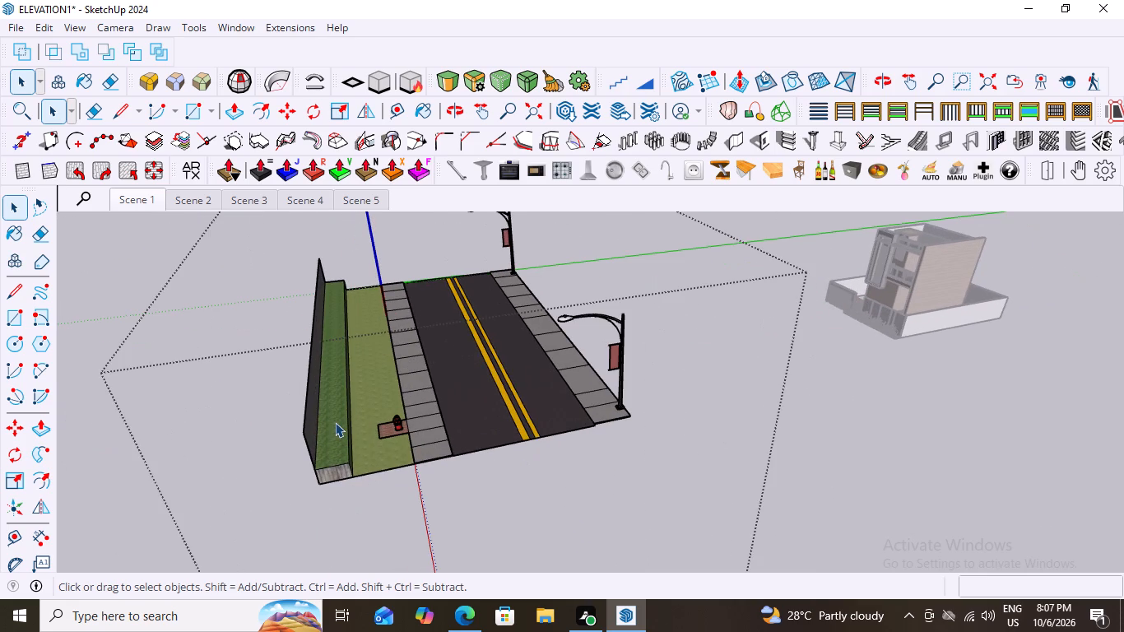
double_click(335, 422)
click(336, 421)
triple_click(335, 421)
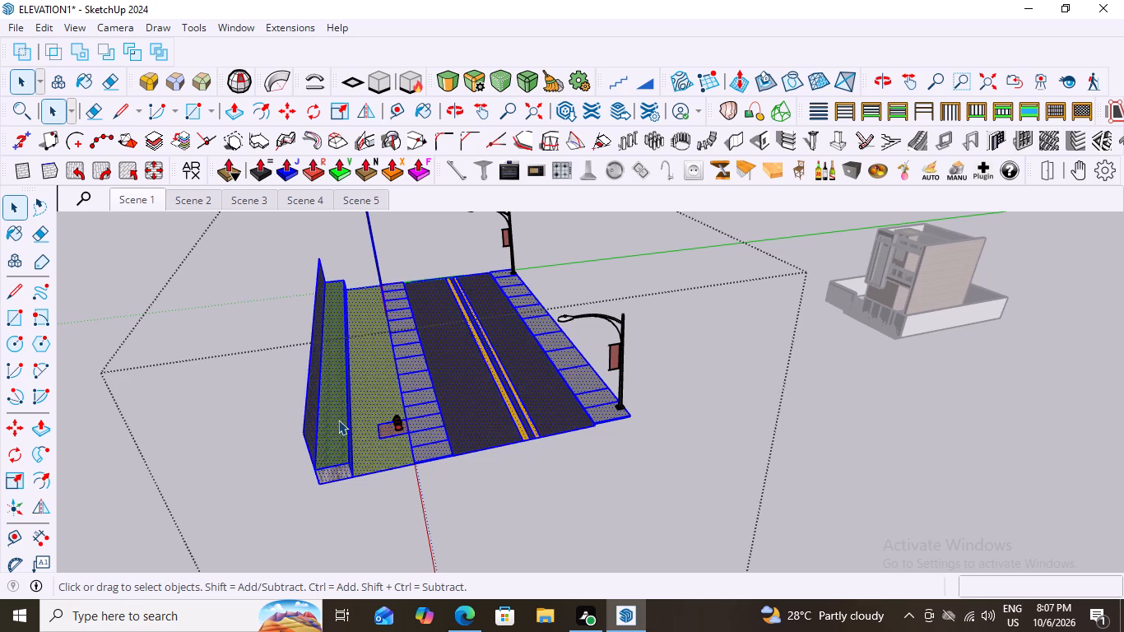
double_click(338, 420)
key(Delete)
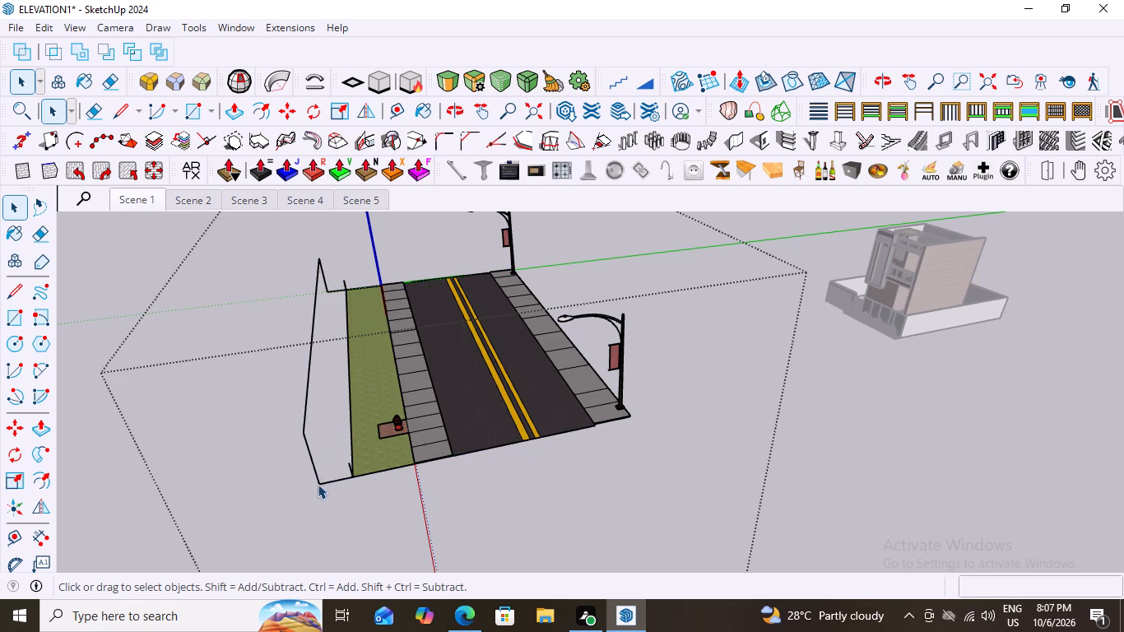
Delete the fire hydrant standing on the brick pad beside the road's sidewalk.
double_click(337, 463)
double_click(373, 414)
double_click(398, 429)
scroll(399, 428, up, 3)
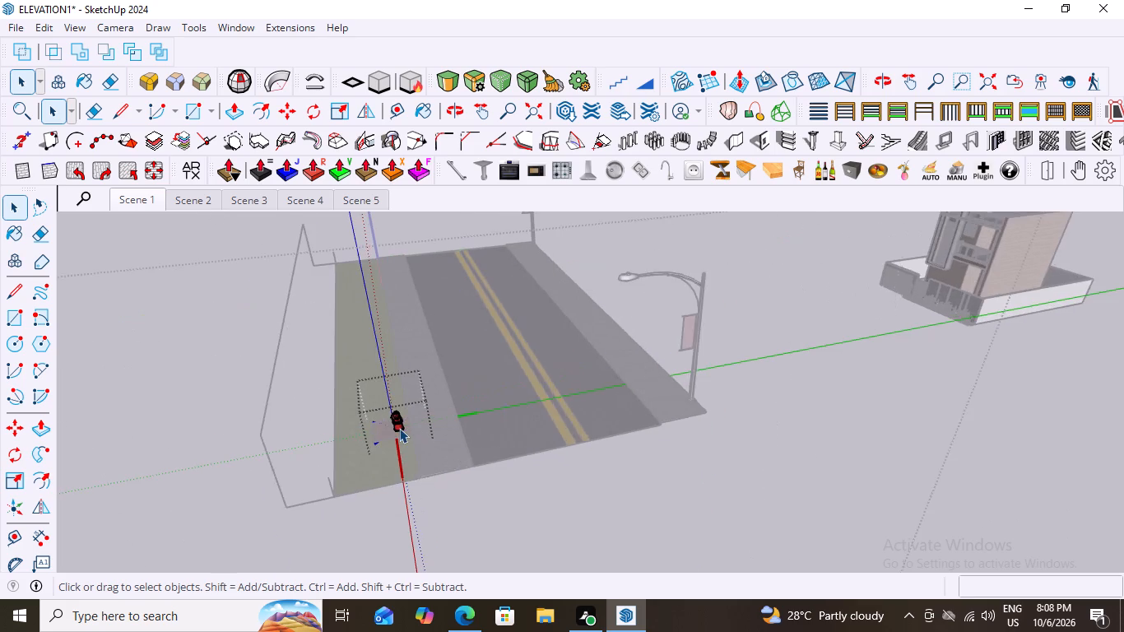
scroll(399, 428, up, 3)
click(397, 416)
scroll(393, 425, up, 3)
click(396, 421)
click(397, 421)
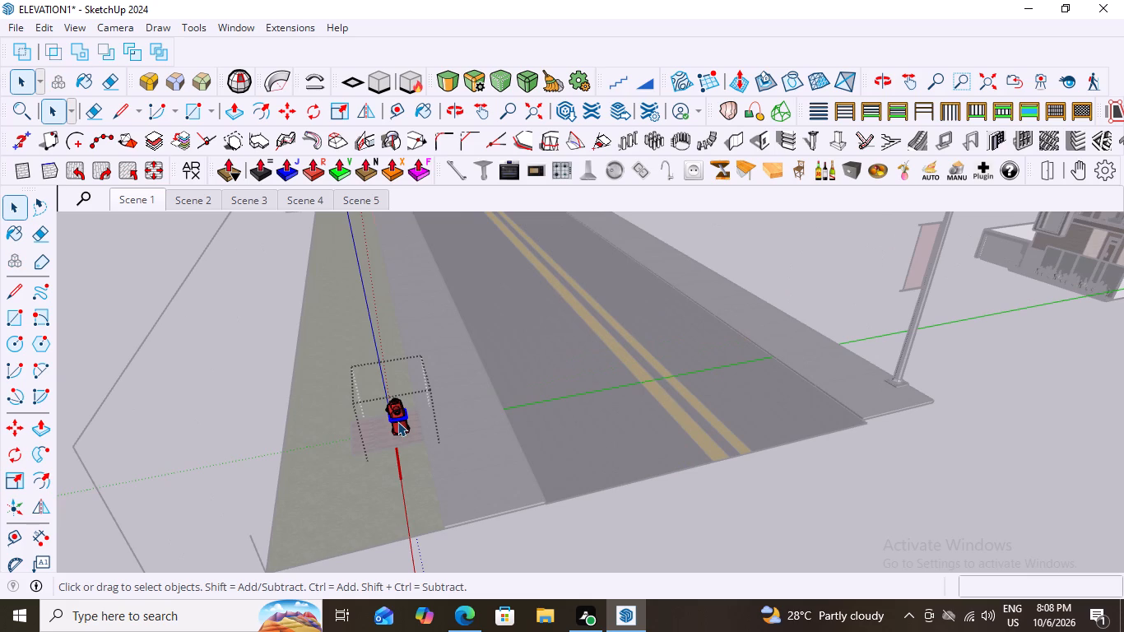
click(242, 518)
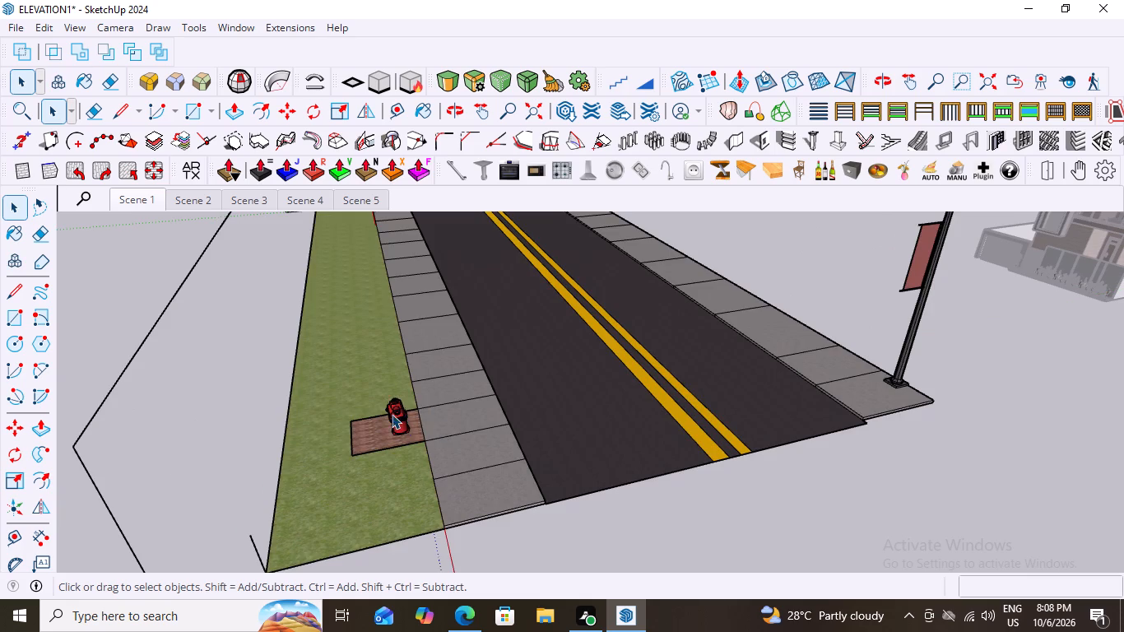
click(393, 413)
key(Delete)
Delete the grass strip beside the sidewalk and the leftover outline edges of the removed hedge bed.
scroll(368, 431, down, 4)
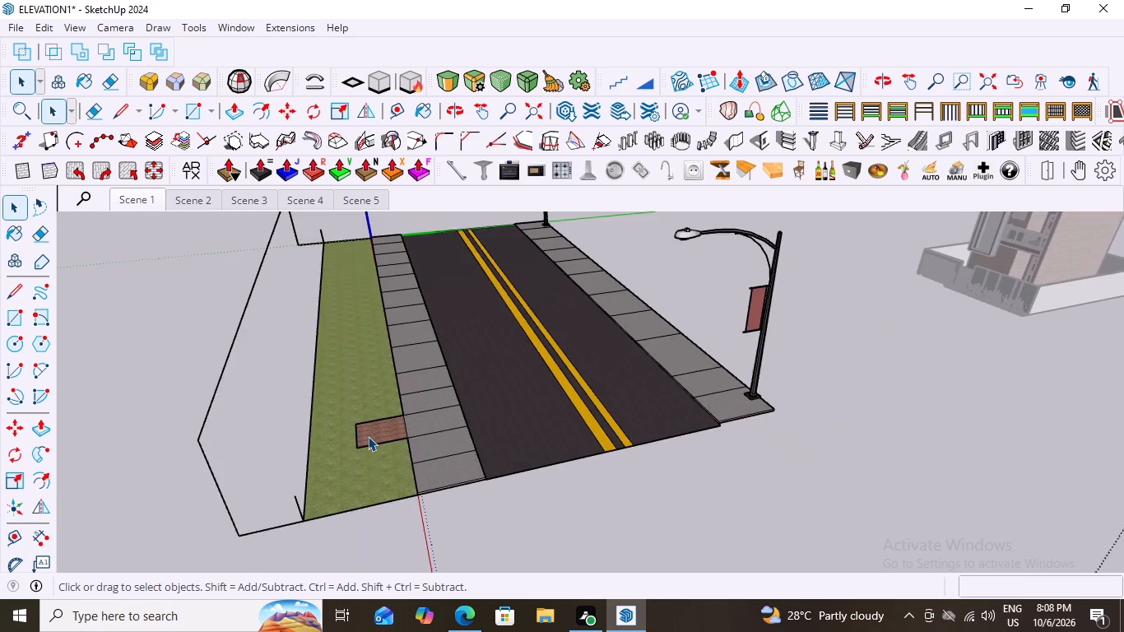
scroll(368, 436, down, 2)
double_click(339, 334)
key(Delete)
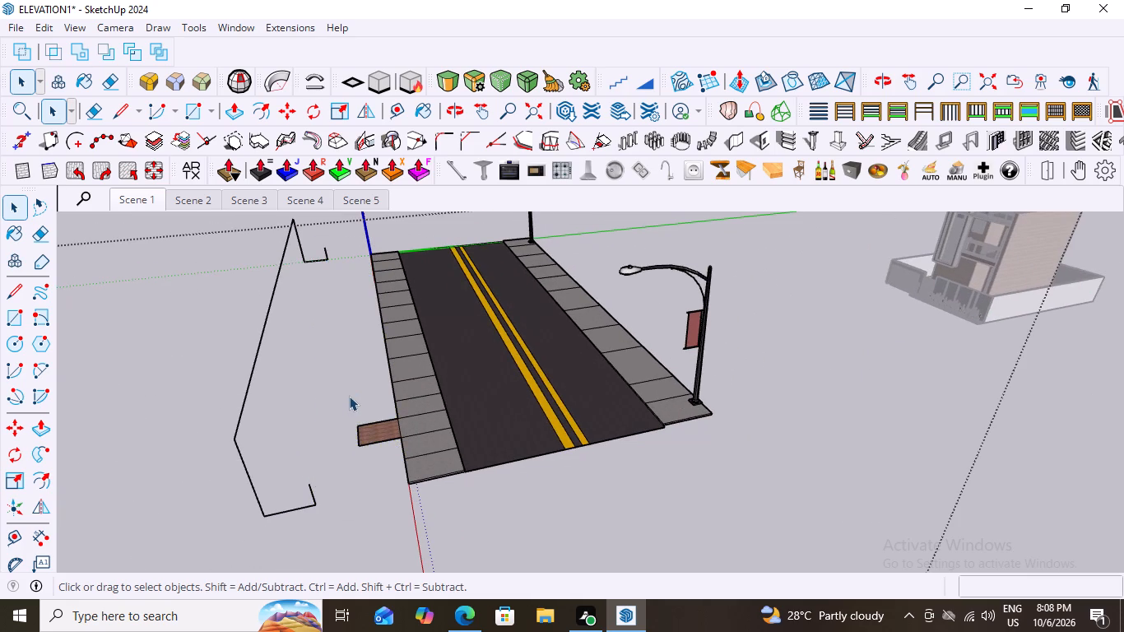
scroll(349, 396, down, 4)
double_click(309, 269)
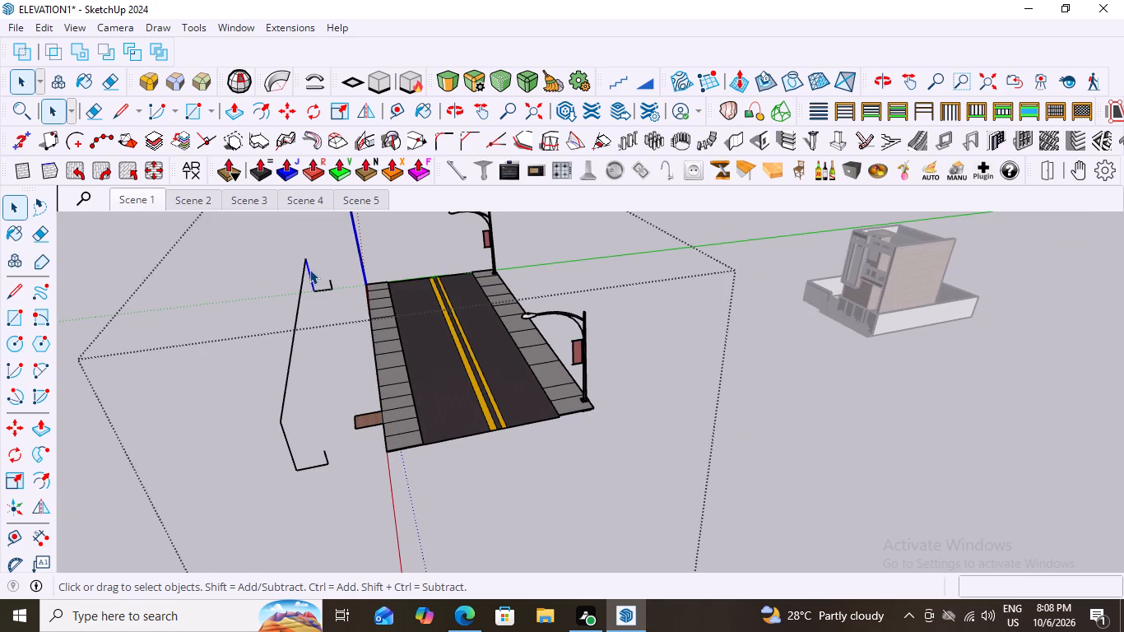
triple_click(309, 269)
key(Delete)
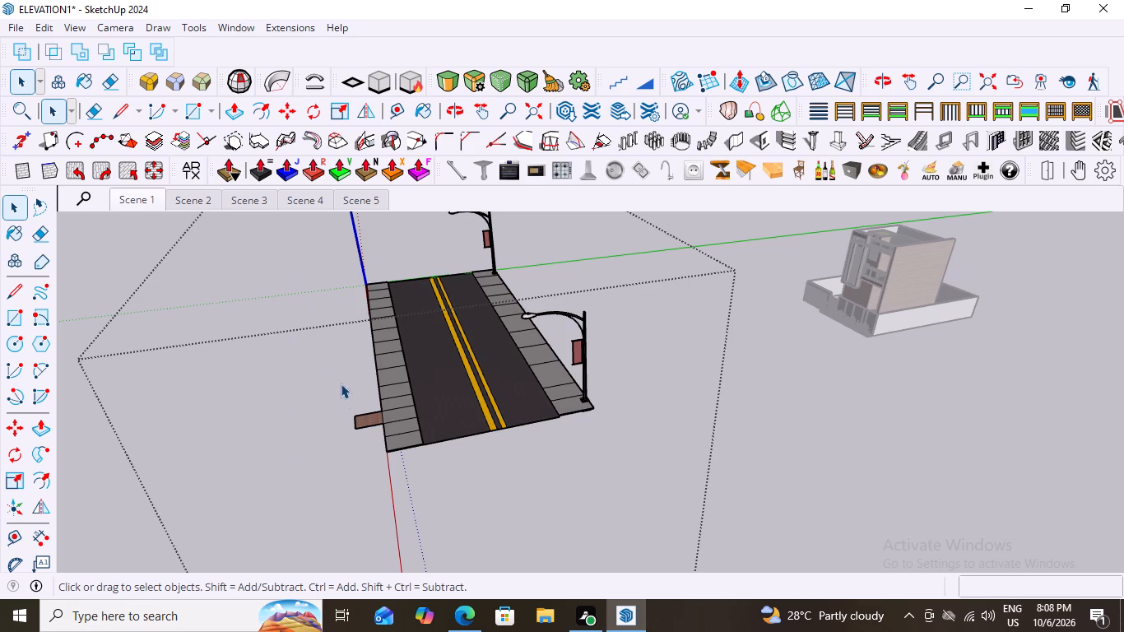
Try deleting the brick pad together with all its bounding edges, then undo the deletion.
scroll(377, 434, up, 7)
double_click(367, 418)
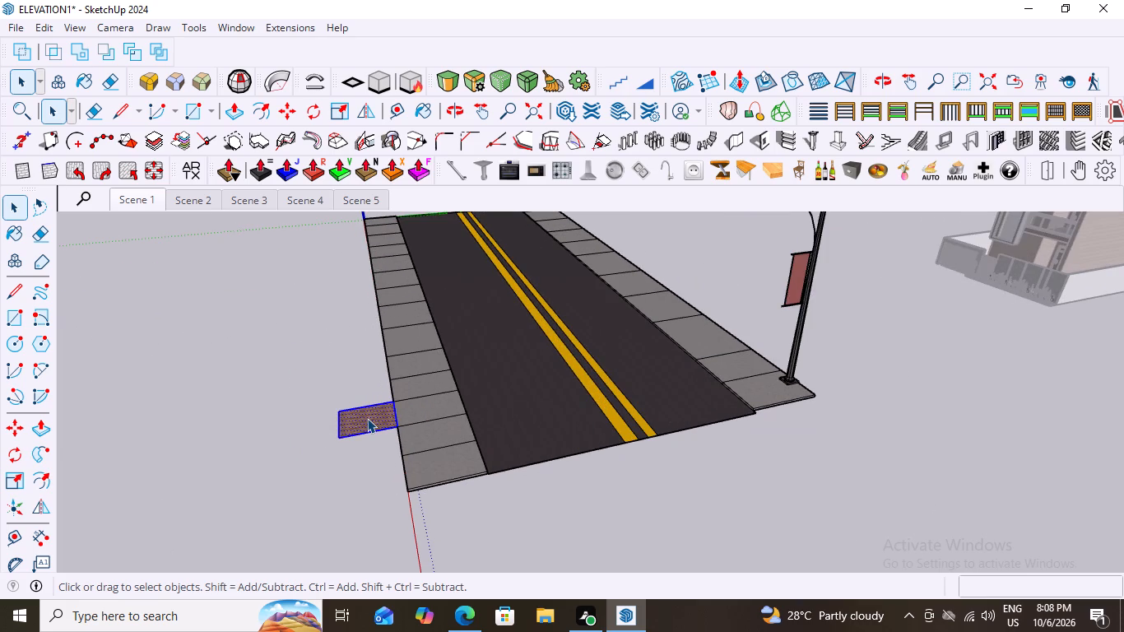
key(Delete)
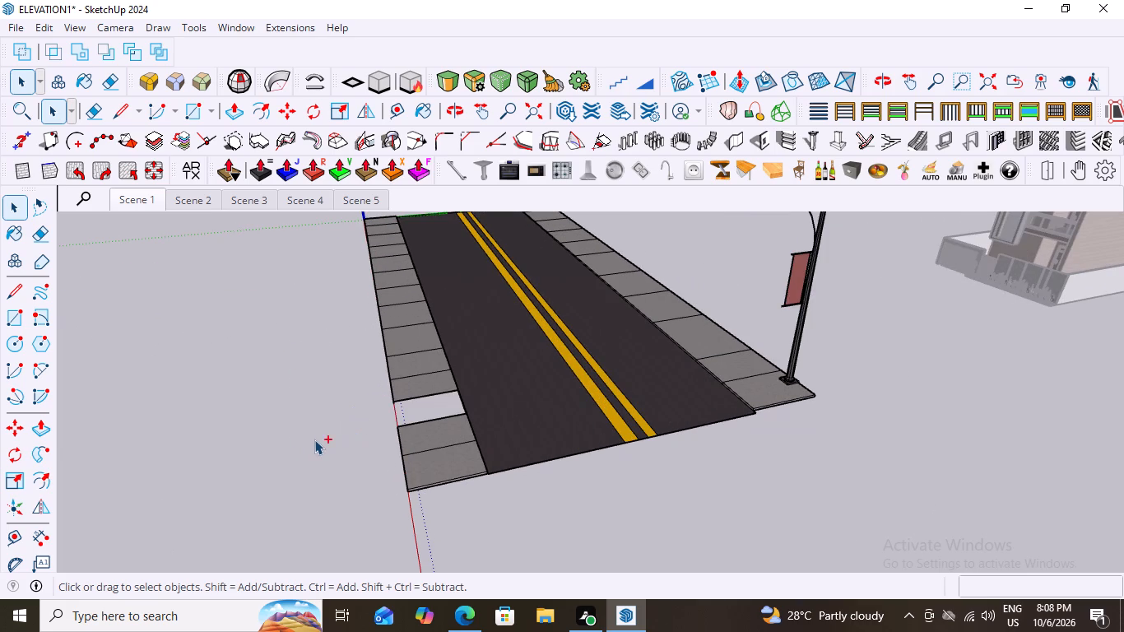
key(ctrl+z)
Delete the brick pad's face and its three outer edges, keeping the edge shared with the sidewalk, and finish editing the road component.
scroll(428, 392, up, 3)
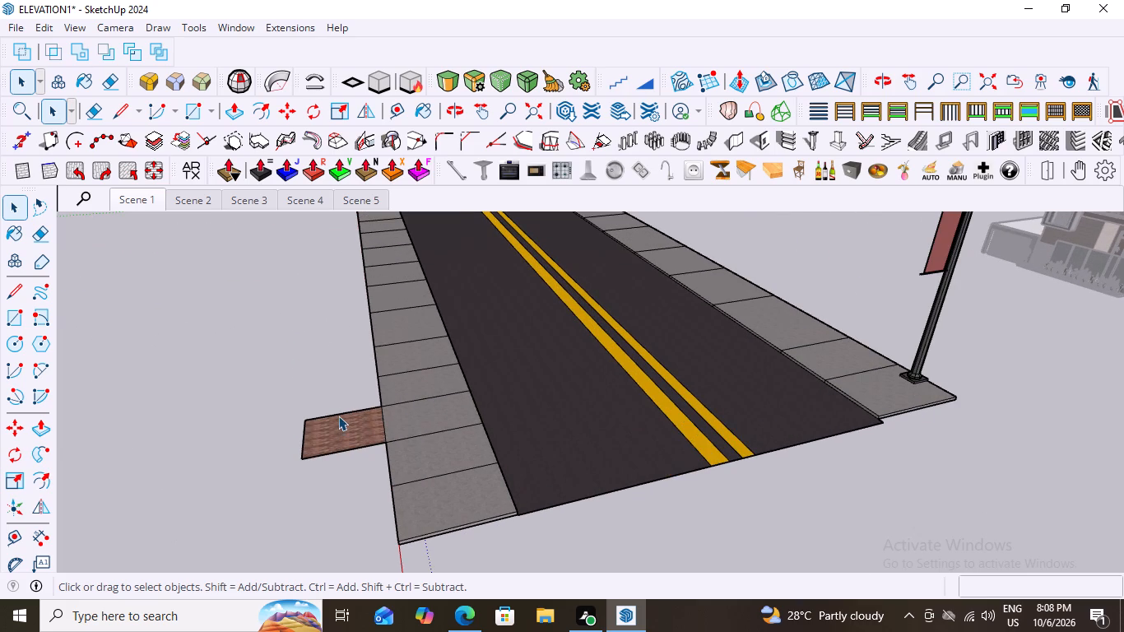
click(338, 415)
click(304, 430)
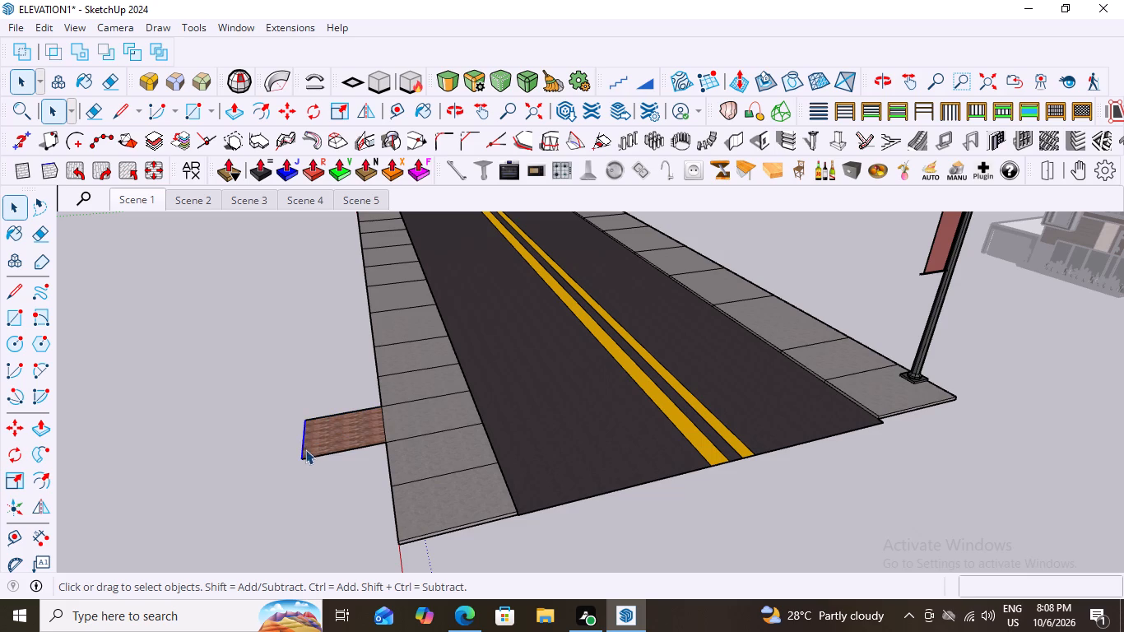
shift+click(323, 453)
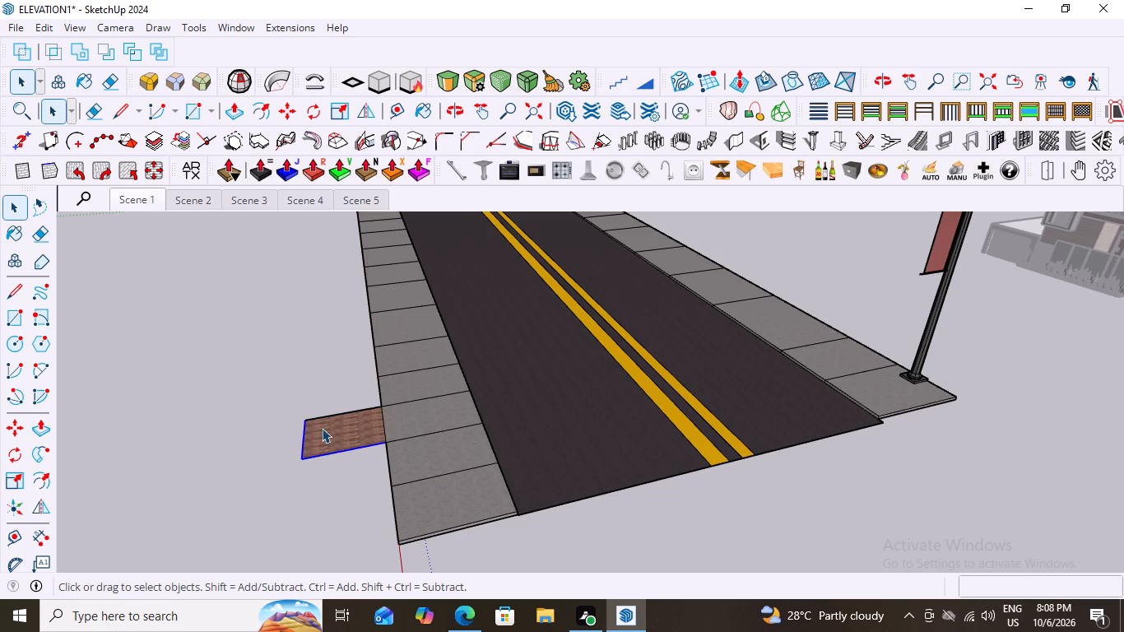
shift+click(324, 415)
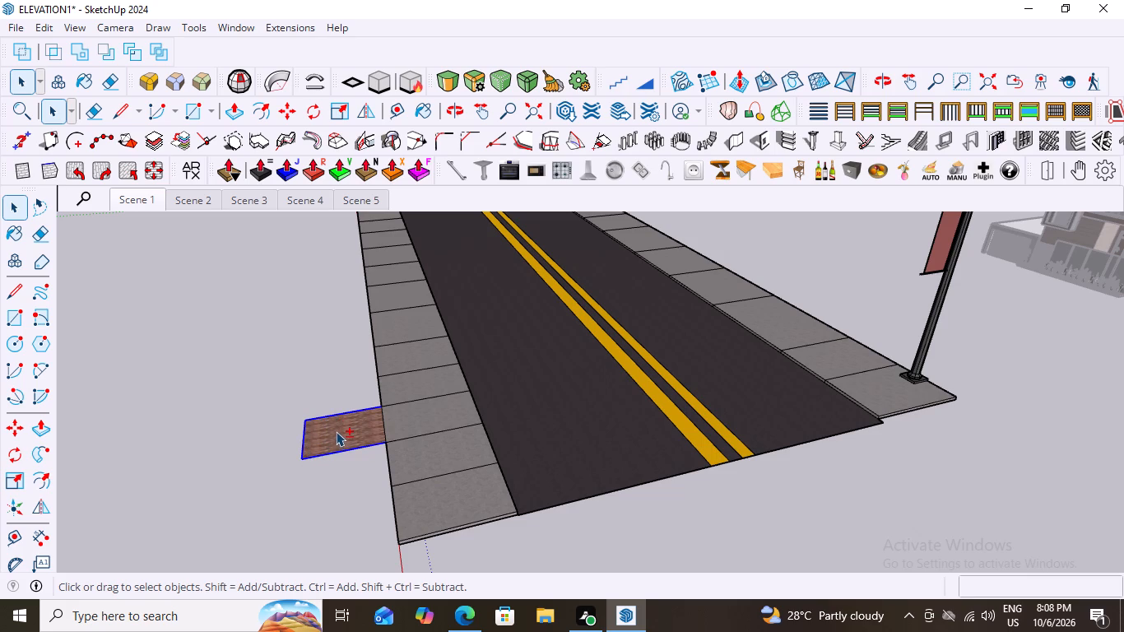
shift+click(336, 431)
key(Delete)
scroll(316, 427, down, 15)
middle_drag(345, 491, 415, 492)
click(906, 447)
Move the whole road vertically by its sidewalk corner about 23' 7", referencing the front corner of the house's compound wall.
scroll(495, 492, down, 2)
middle_drag(554, 478, 464, 476)
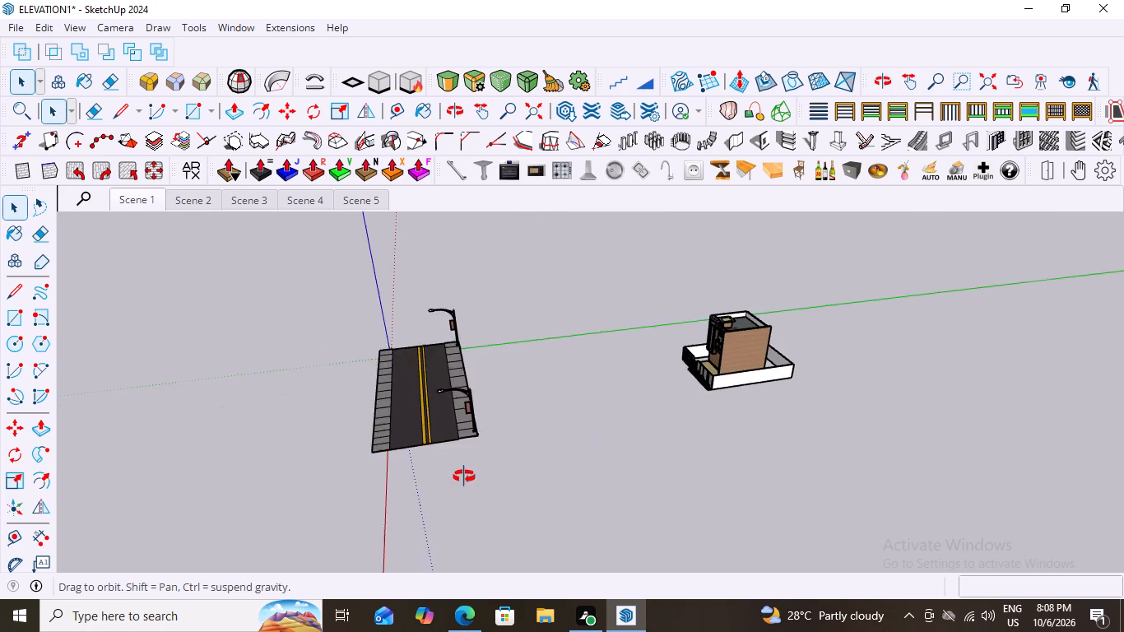
middle_drag(464, 476, 553, 470)
scroll(553, 470, up, 1)
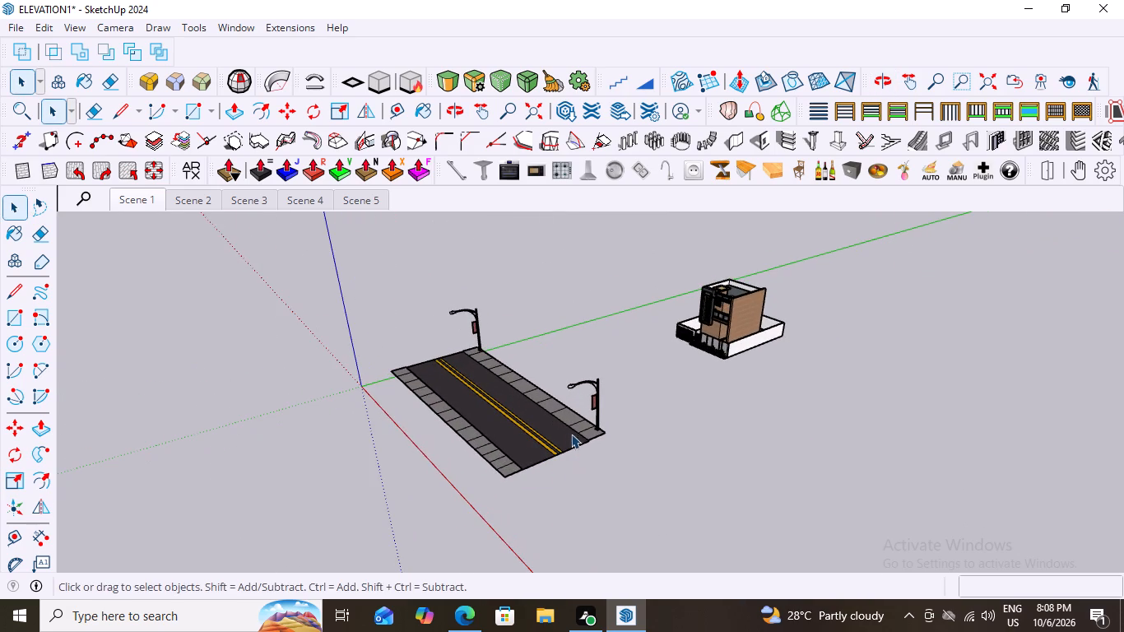
click(495, 432)
key(m)
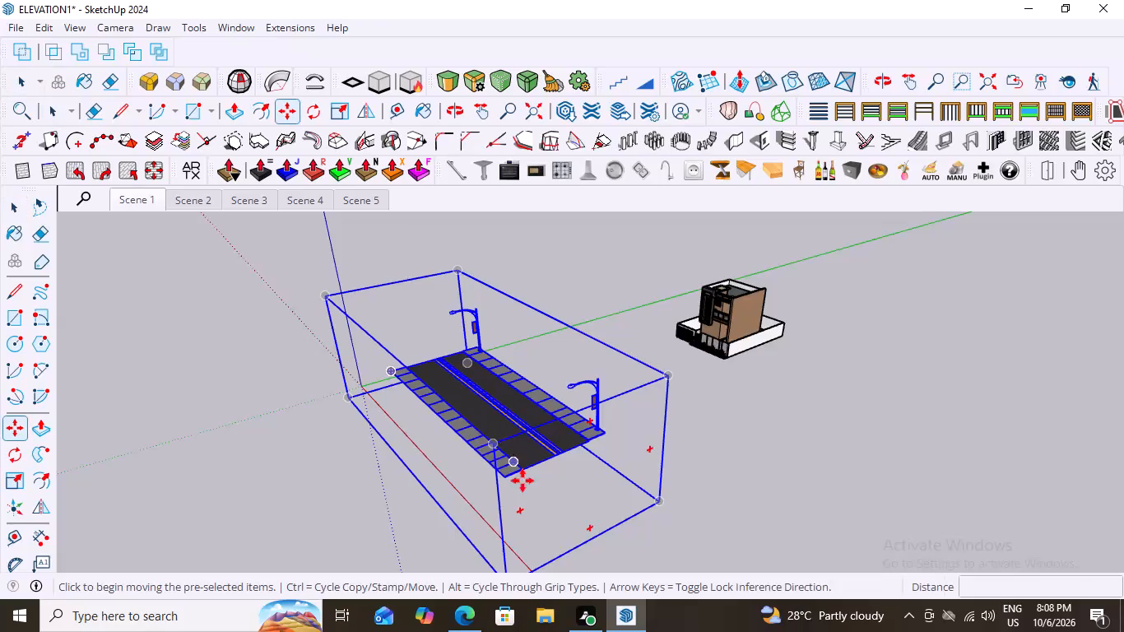
click(606, 435)
scroll(722, 374, up, 2)
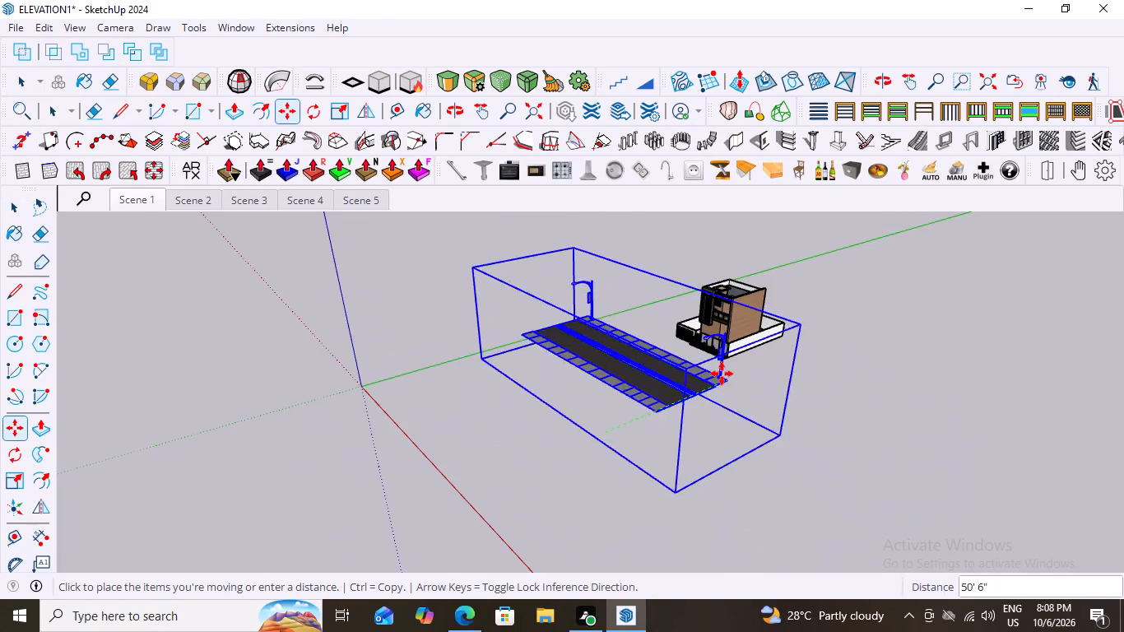
scroll(722, 374, up, 13)
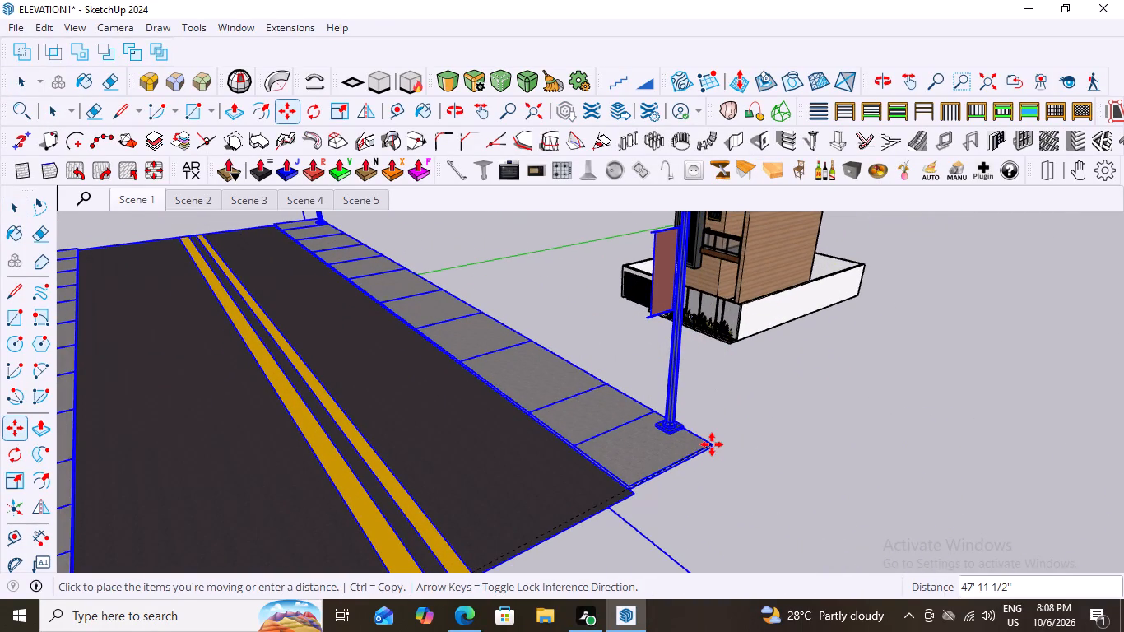
key(Down)
key(Up)
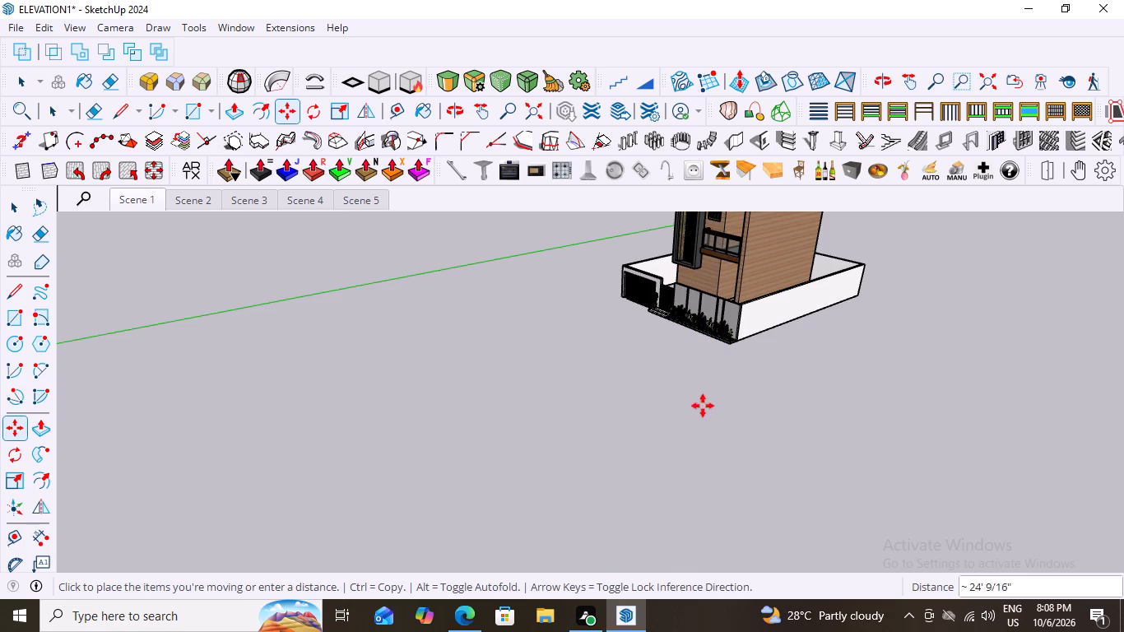
scroll(524, 439, down, 9)
key(Left)
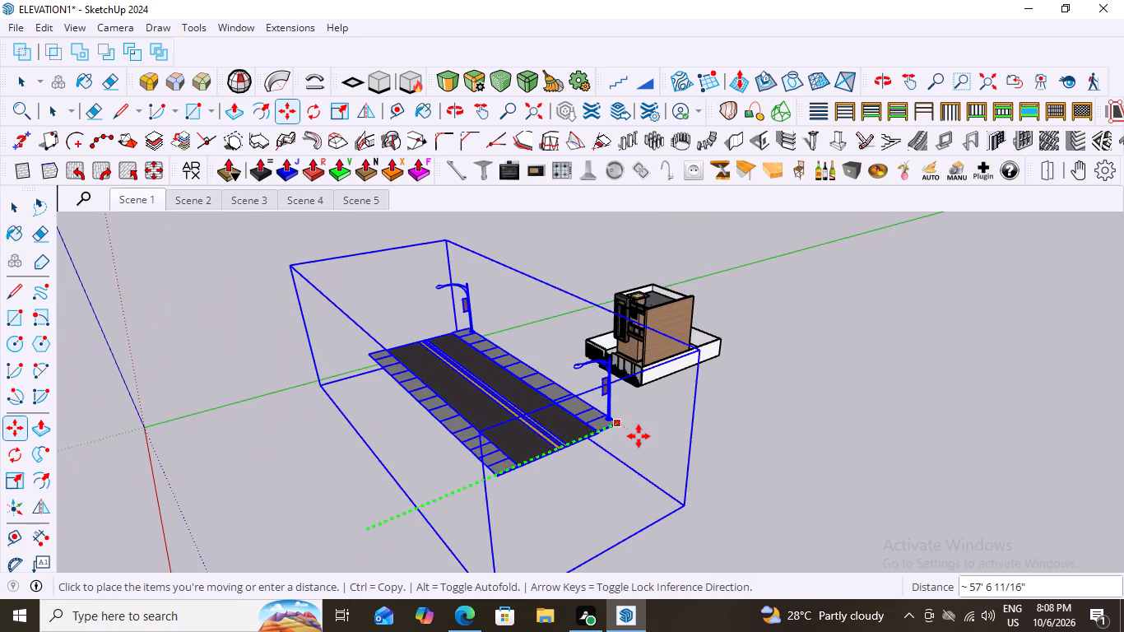
key(Up)
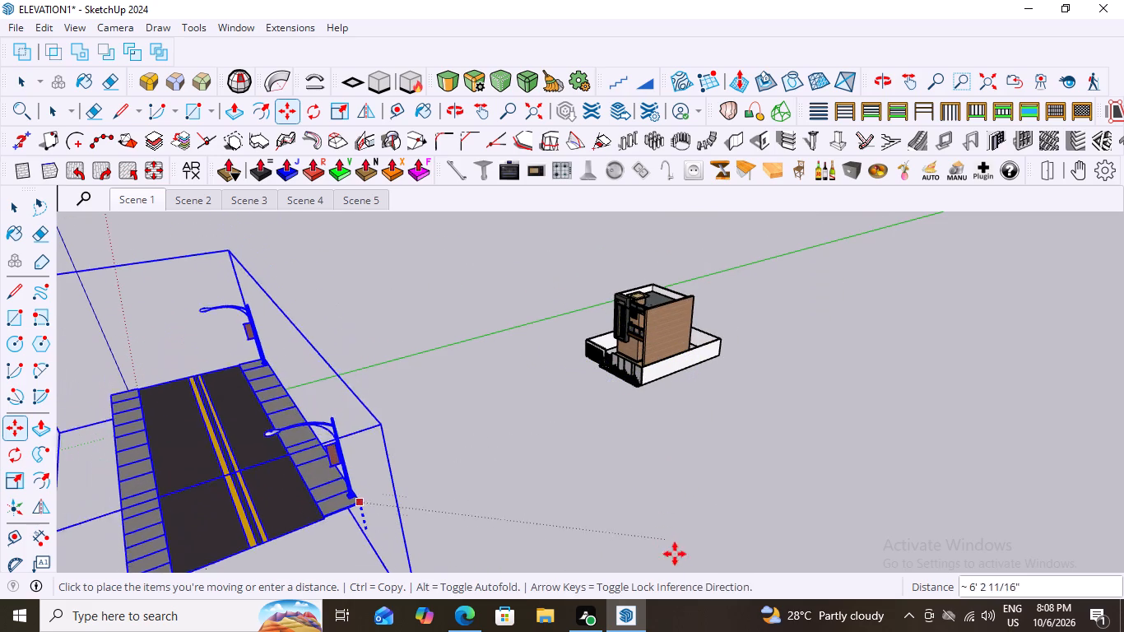
scroll(701, 474, down, 9)
scroll(726, 334, down, 9)
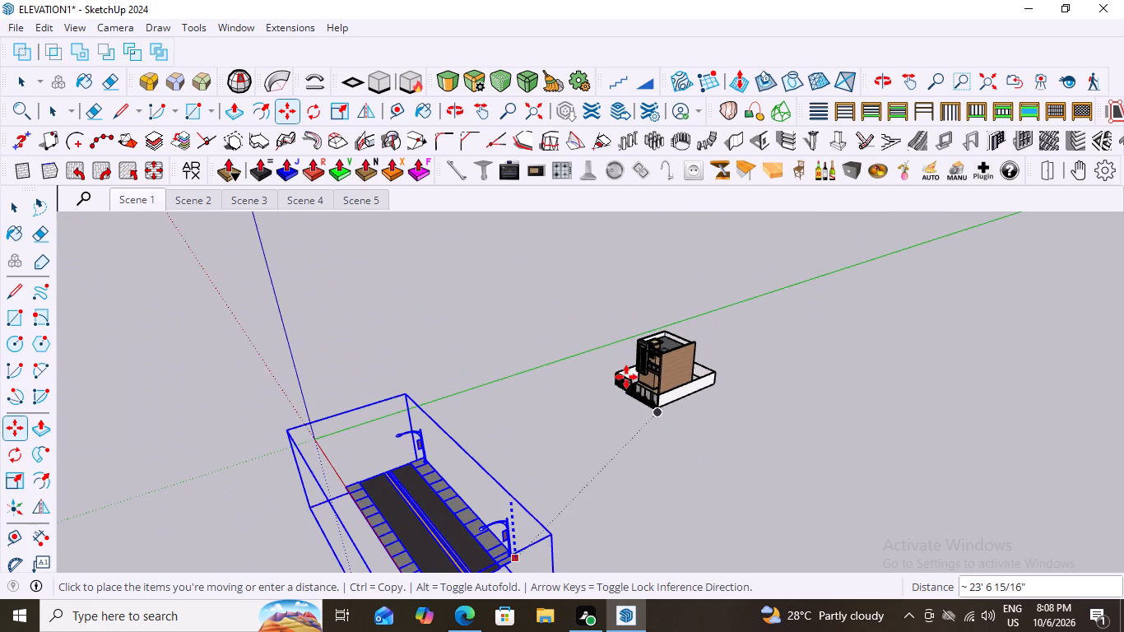
scroll(626, 377, down, 3)
click(653, 421)
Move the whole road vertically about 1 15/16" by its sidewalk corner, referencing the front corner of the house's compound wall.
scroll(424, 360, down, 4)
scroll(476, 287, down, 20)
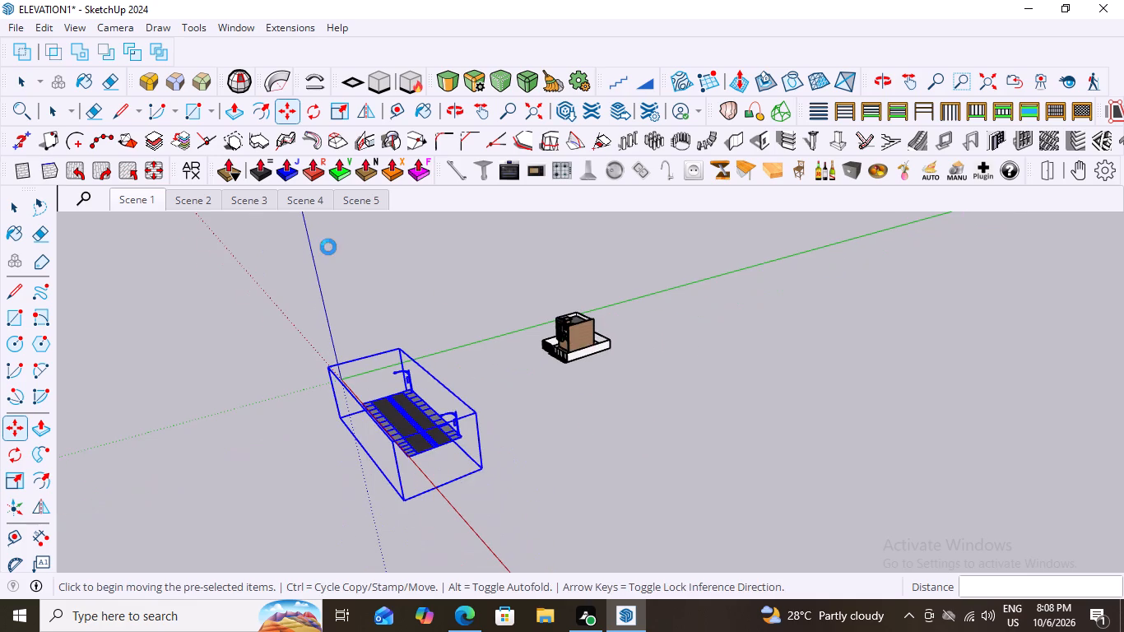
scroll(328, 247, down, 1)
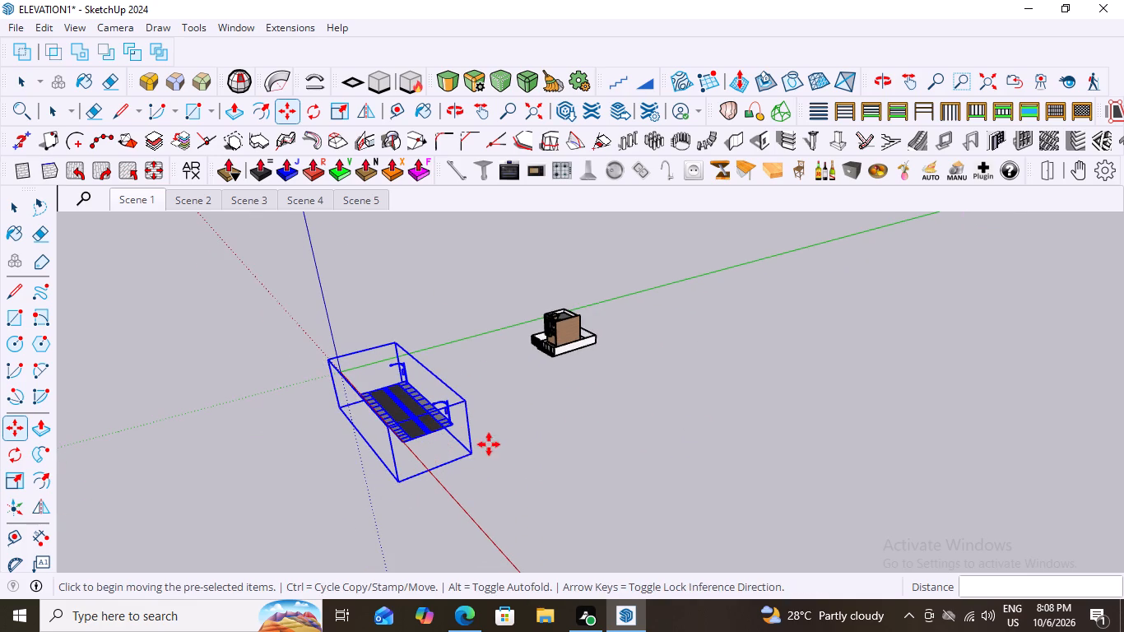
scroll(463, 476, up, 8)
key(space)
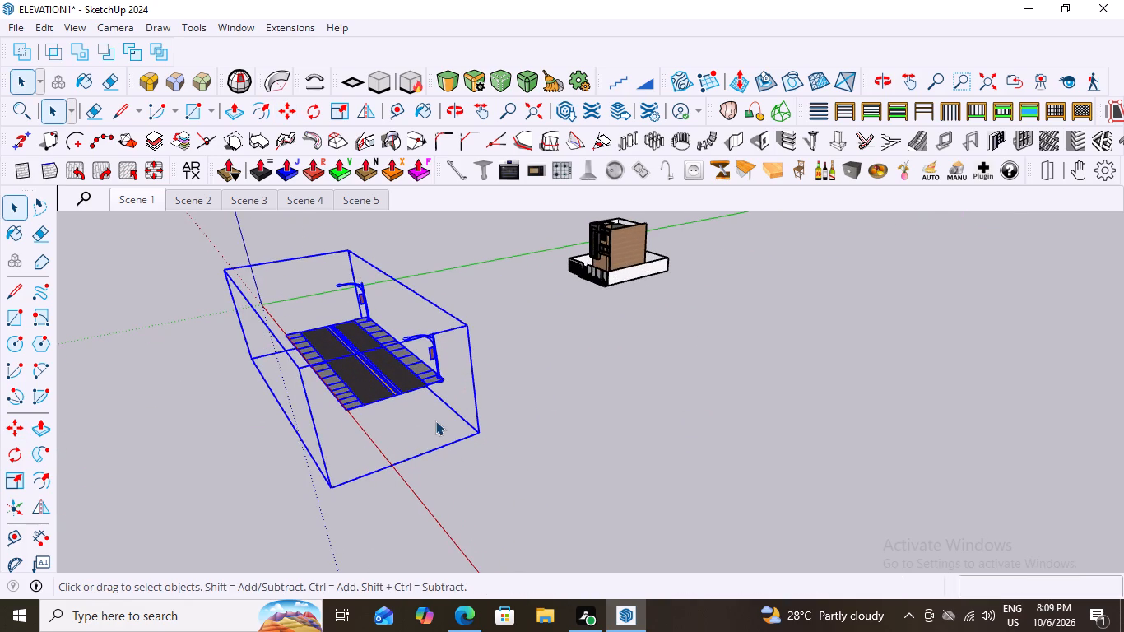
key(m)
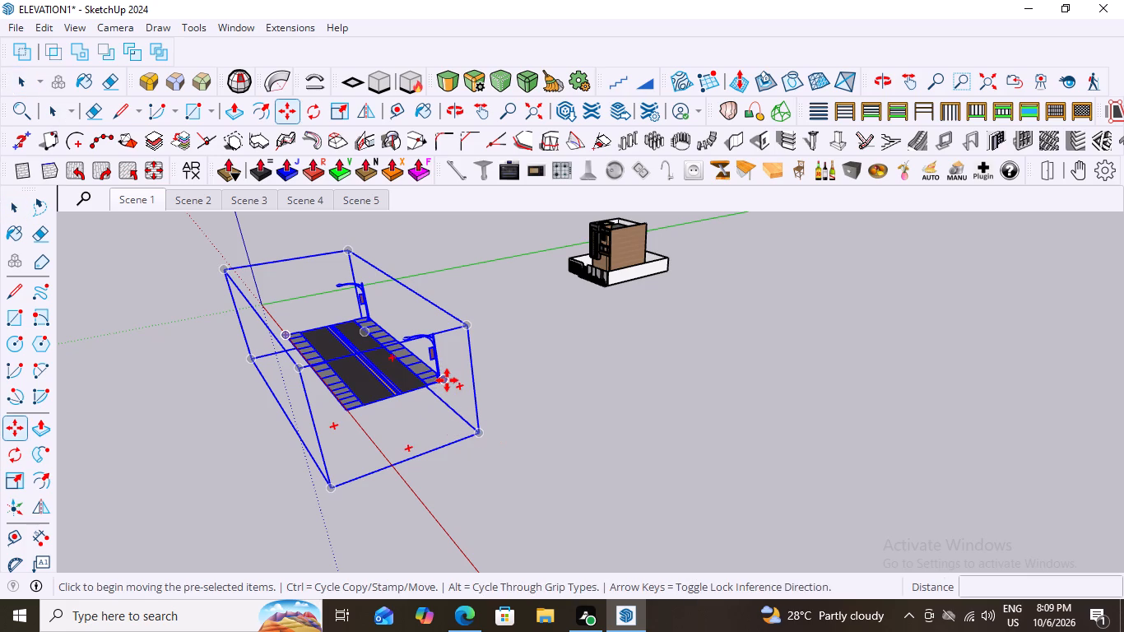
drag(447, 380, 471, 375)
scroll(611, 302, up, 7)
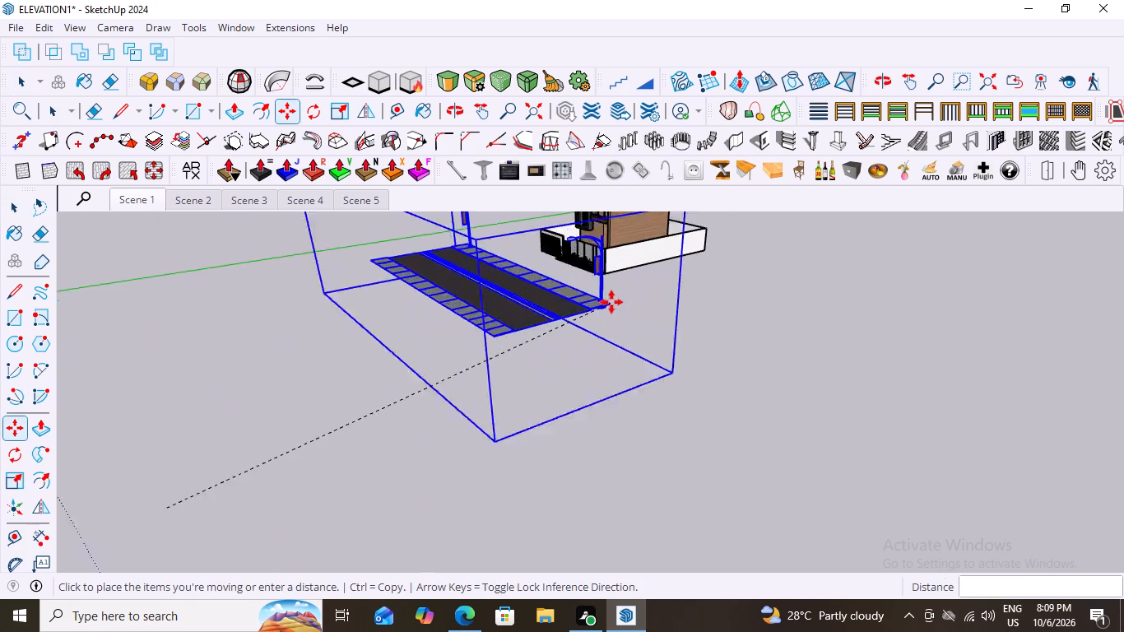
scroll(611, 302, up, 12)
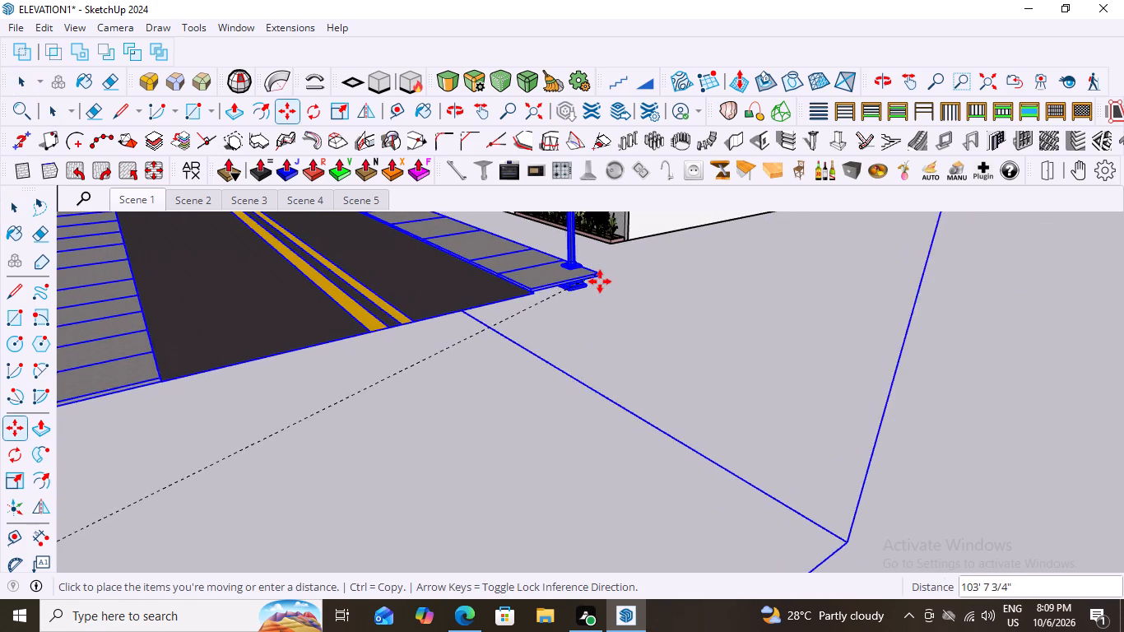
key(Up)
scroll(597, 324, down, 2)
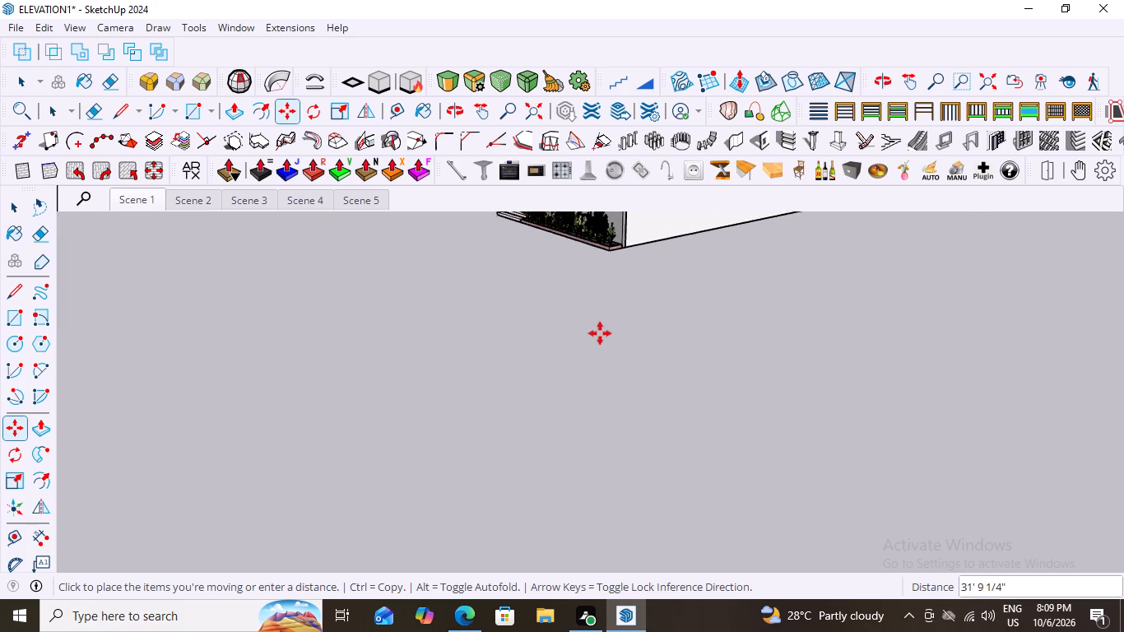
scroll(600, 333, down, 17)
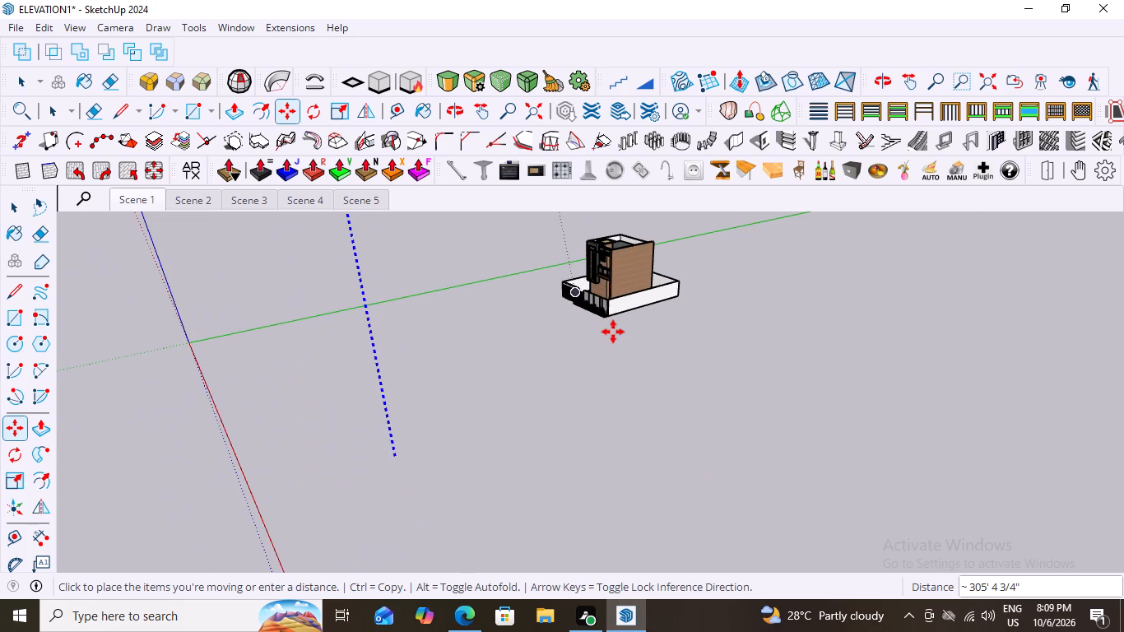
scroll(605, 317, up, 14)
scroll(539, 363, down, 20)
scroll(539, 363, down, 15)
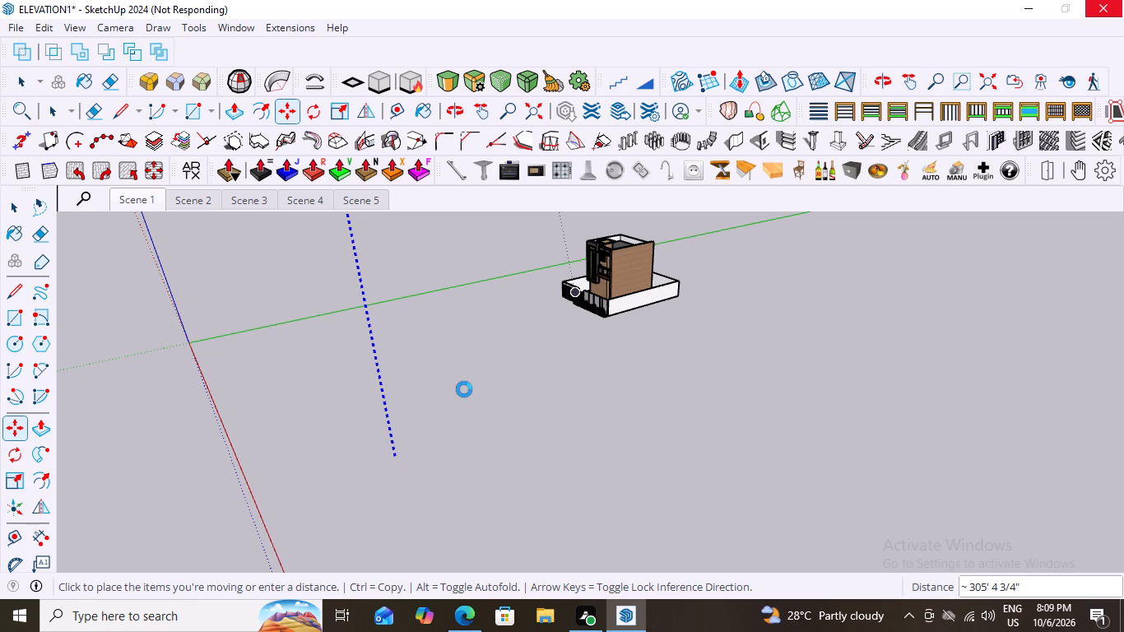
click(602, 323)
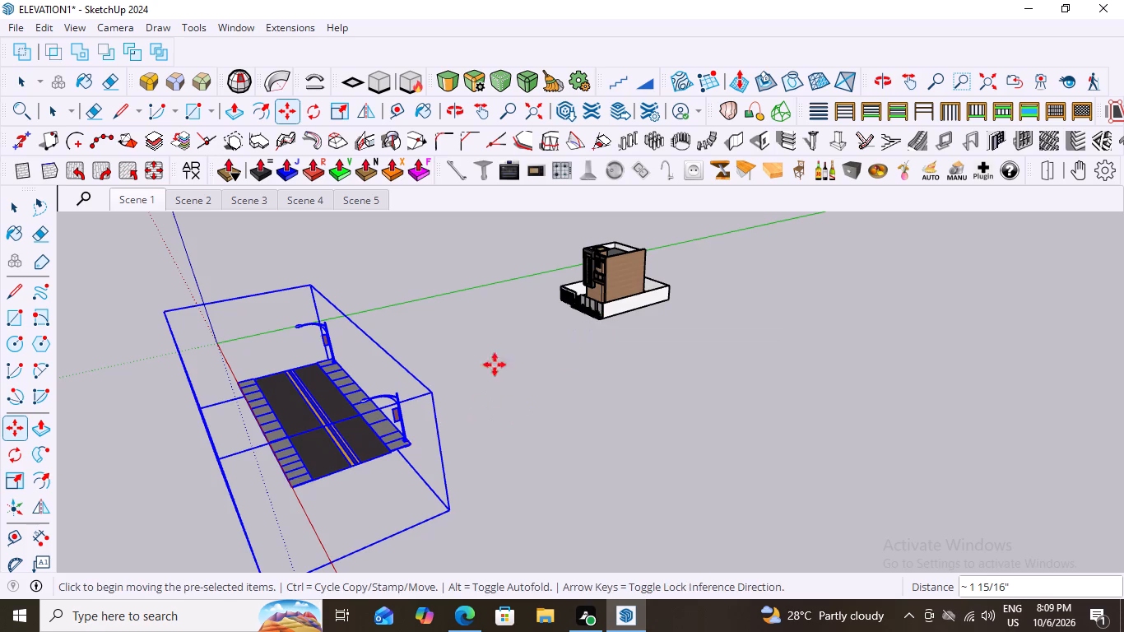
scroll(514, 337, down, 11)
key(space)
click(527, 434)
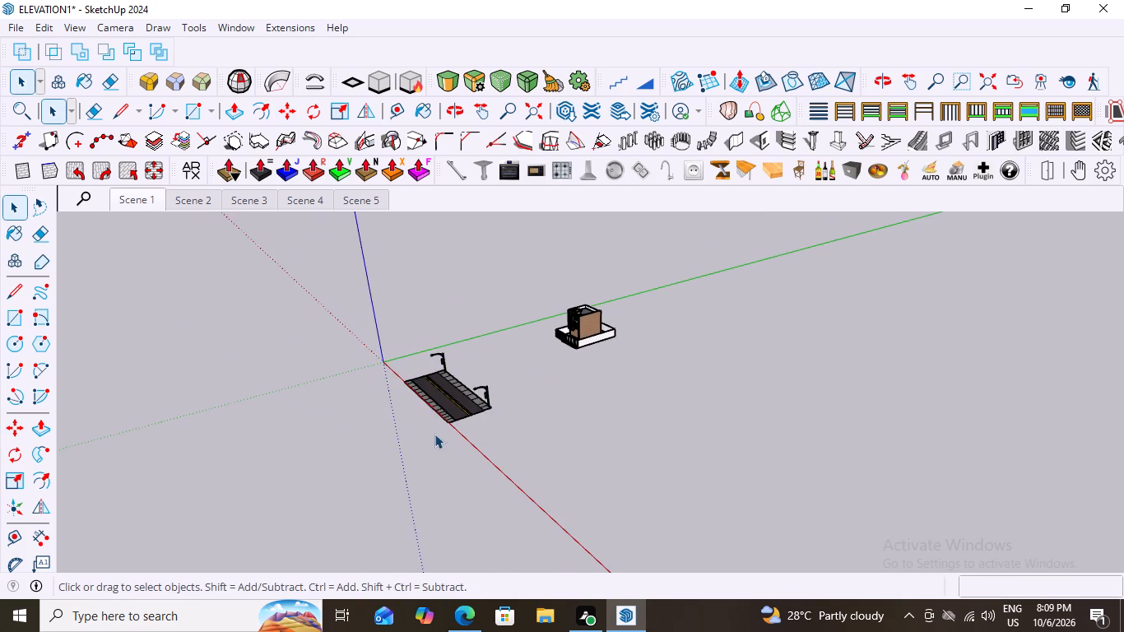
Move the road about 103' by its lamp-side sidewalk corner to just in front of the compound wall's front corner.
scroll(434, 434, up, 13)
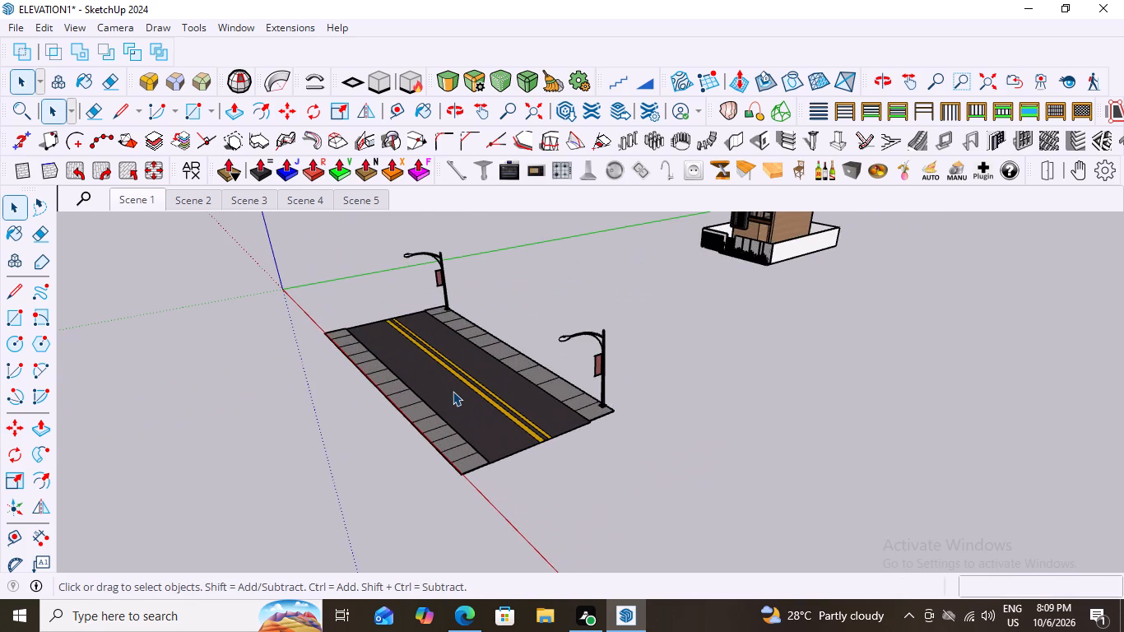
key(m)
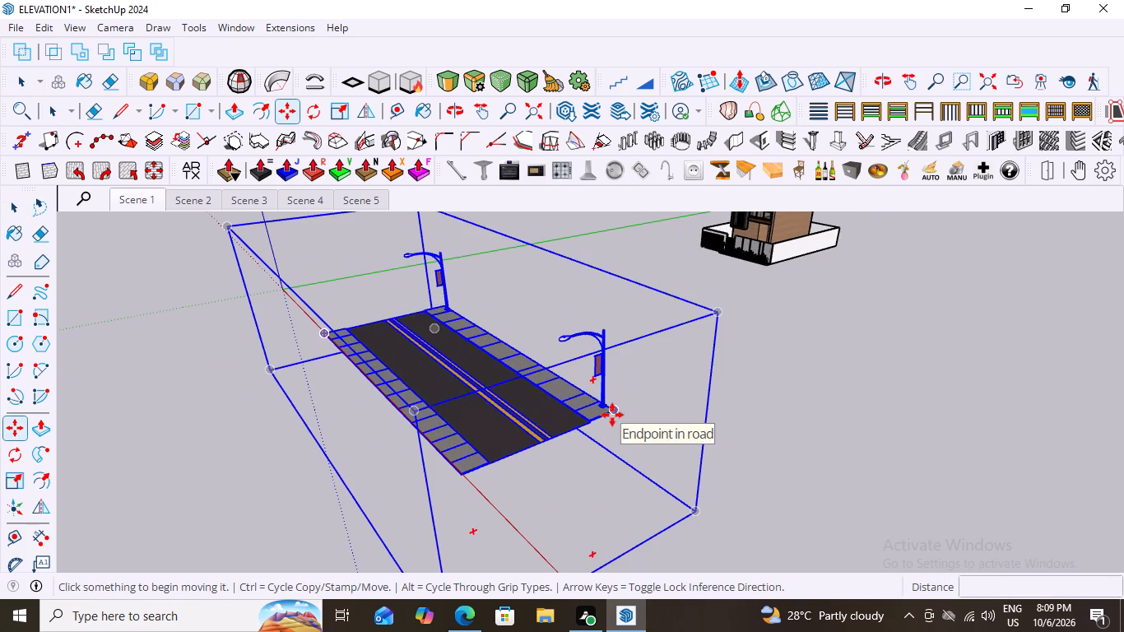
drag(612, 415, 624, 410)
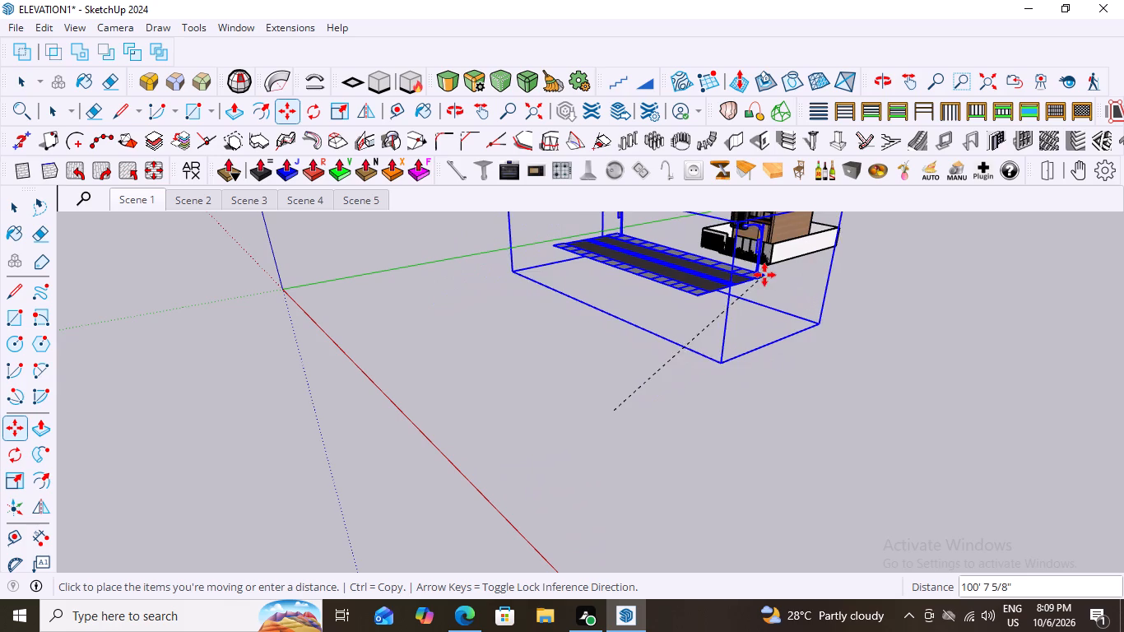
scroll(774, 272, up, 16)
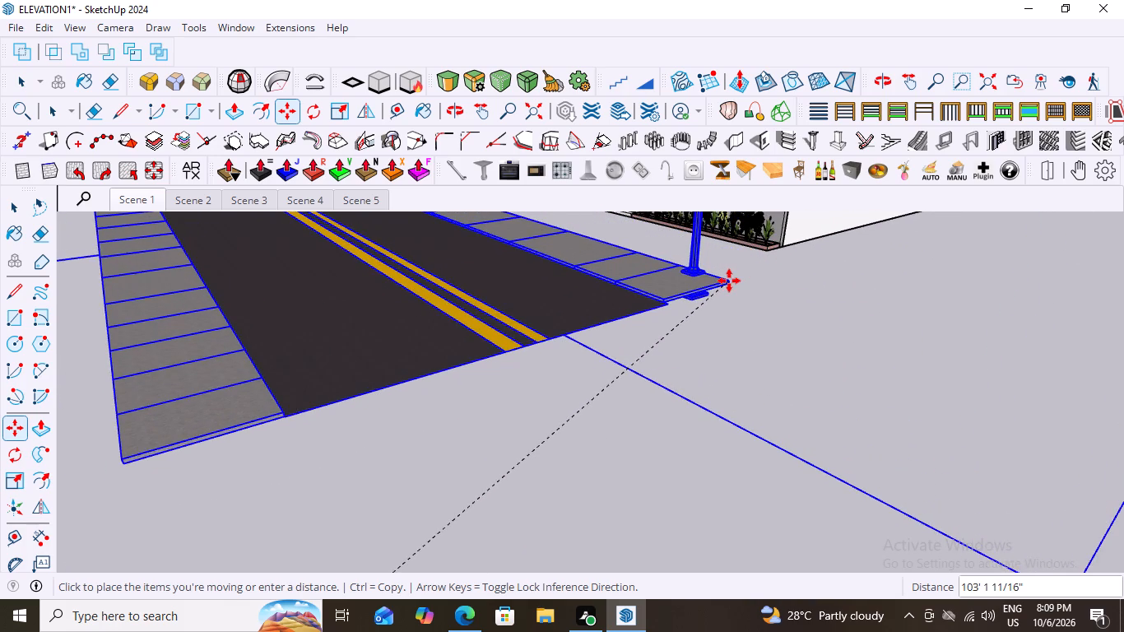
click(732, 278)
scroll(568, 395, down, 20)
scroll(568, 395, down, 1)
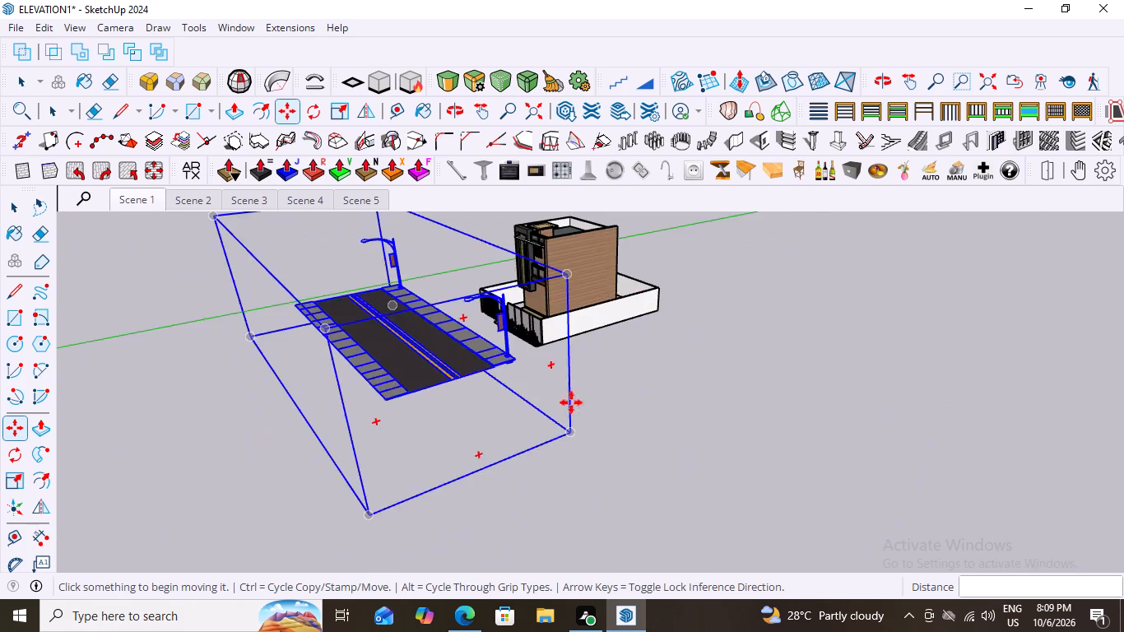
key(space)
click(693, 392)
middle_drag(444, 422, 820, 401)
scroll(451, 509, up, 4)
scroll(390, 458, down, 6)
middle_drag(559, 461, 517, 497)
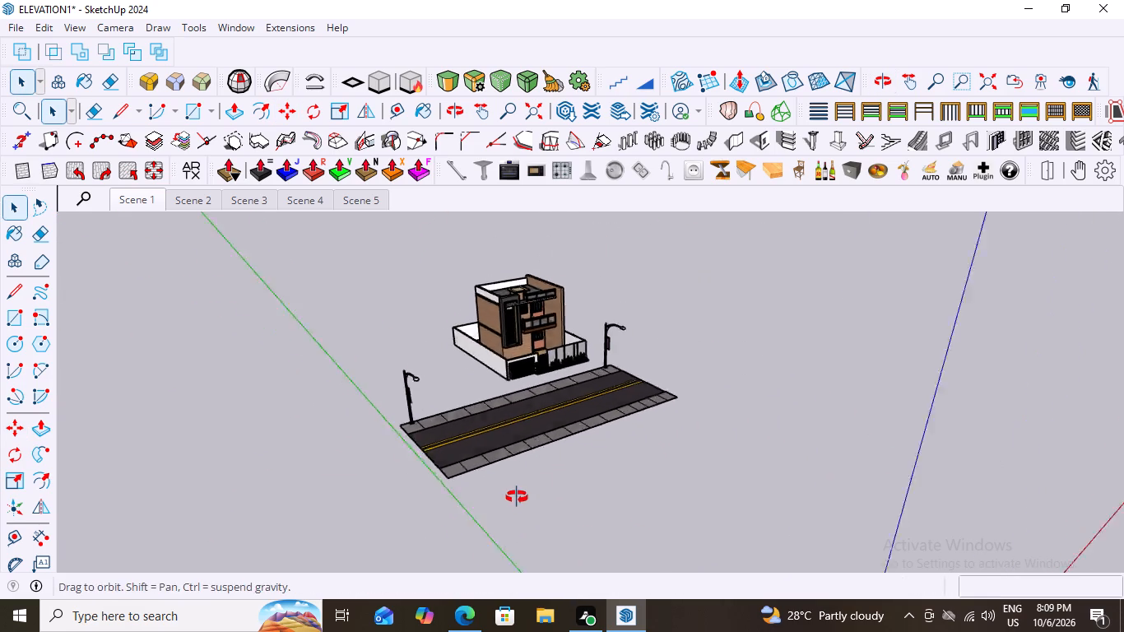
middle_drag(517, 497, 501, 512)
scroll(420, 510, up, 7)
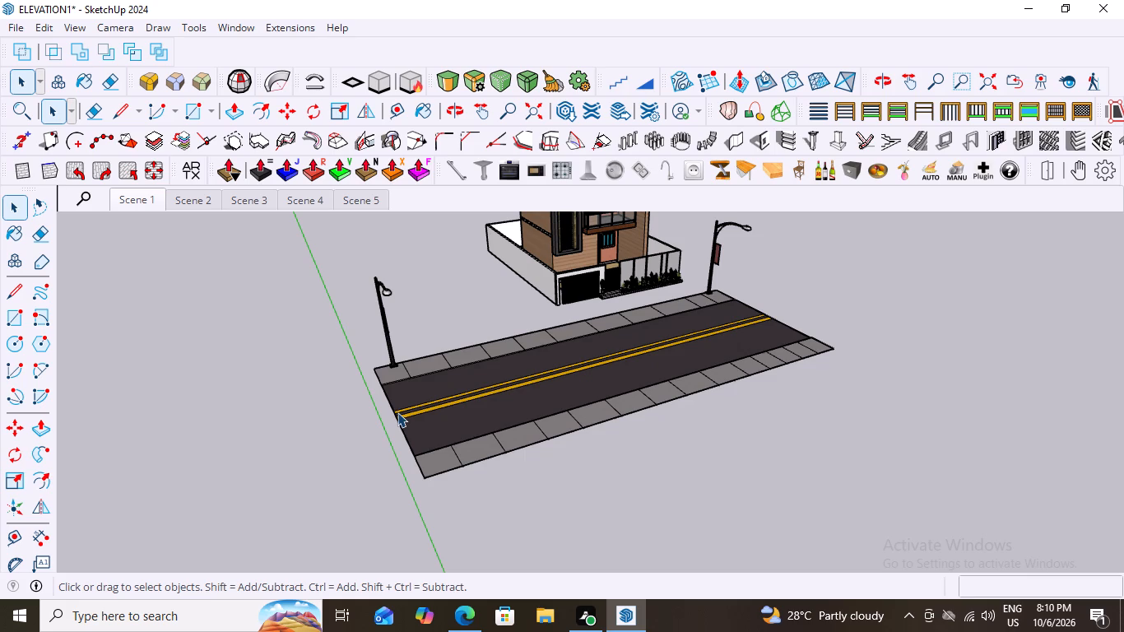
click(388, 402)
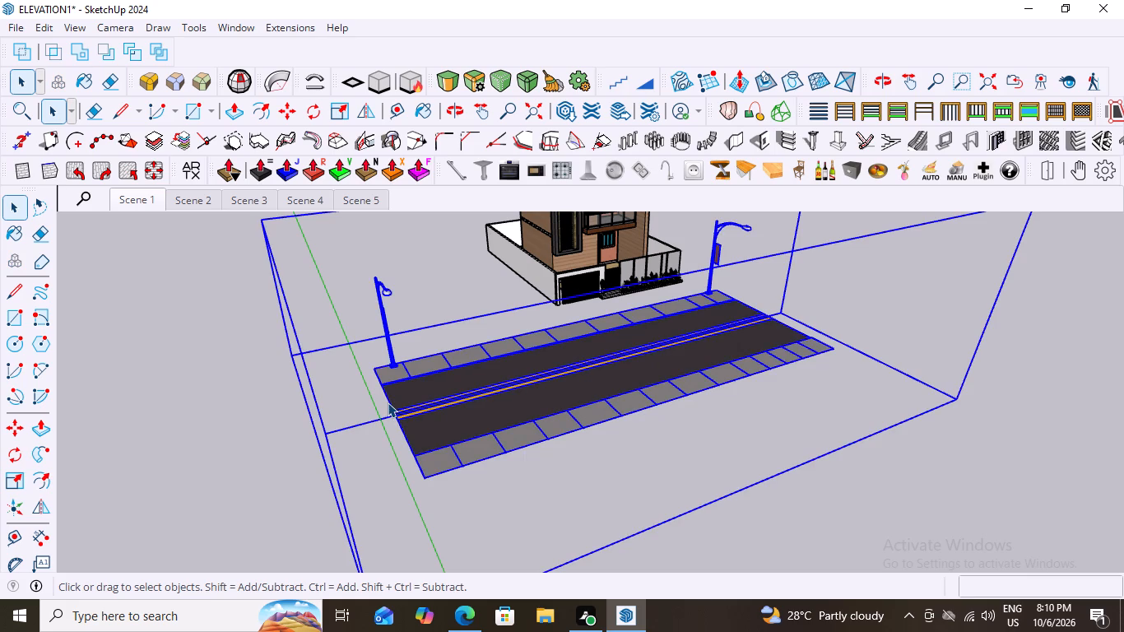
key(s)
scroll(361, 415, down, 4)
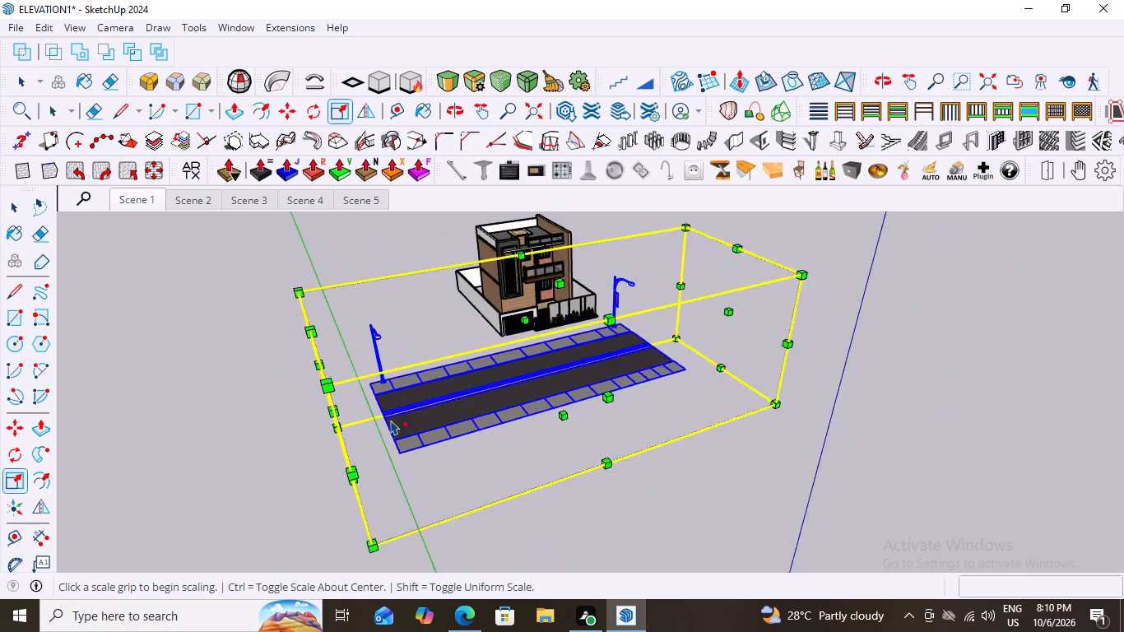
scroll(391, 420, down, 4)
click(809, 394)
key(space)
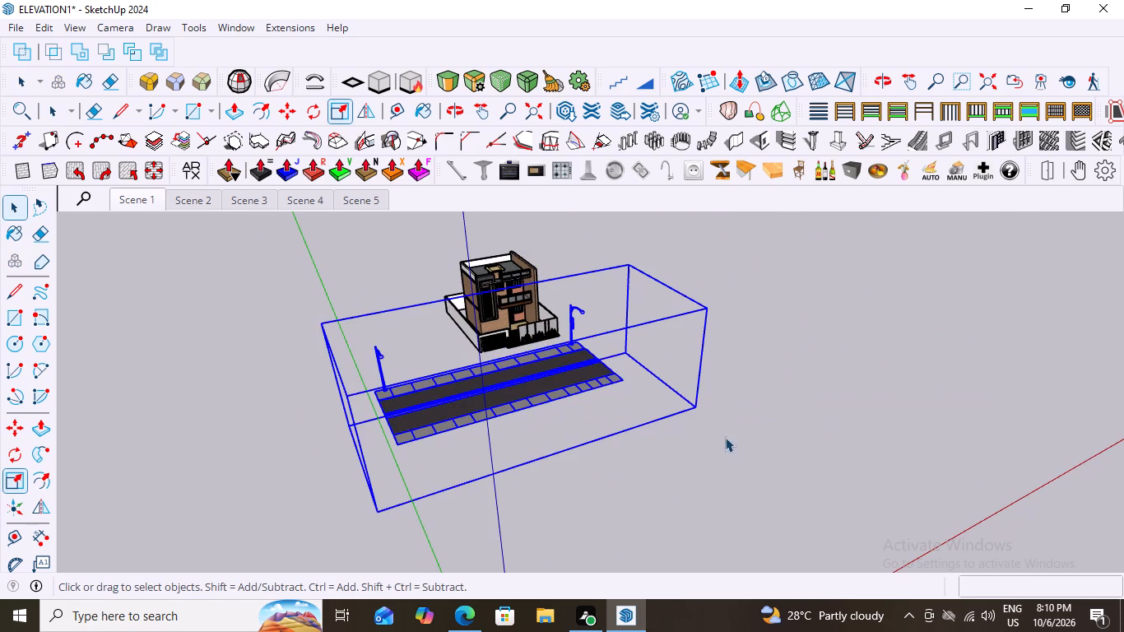
Open the road component and examine how its surfaces and street lamps are grouped, closing it when done.
key(space)
key(space)
triple_click(469, 388)
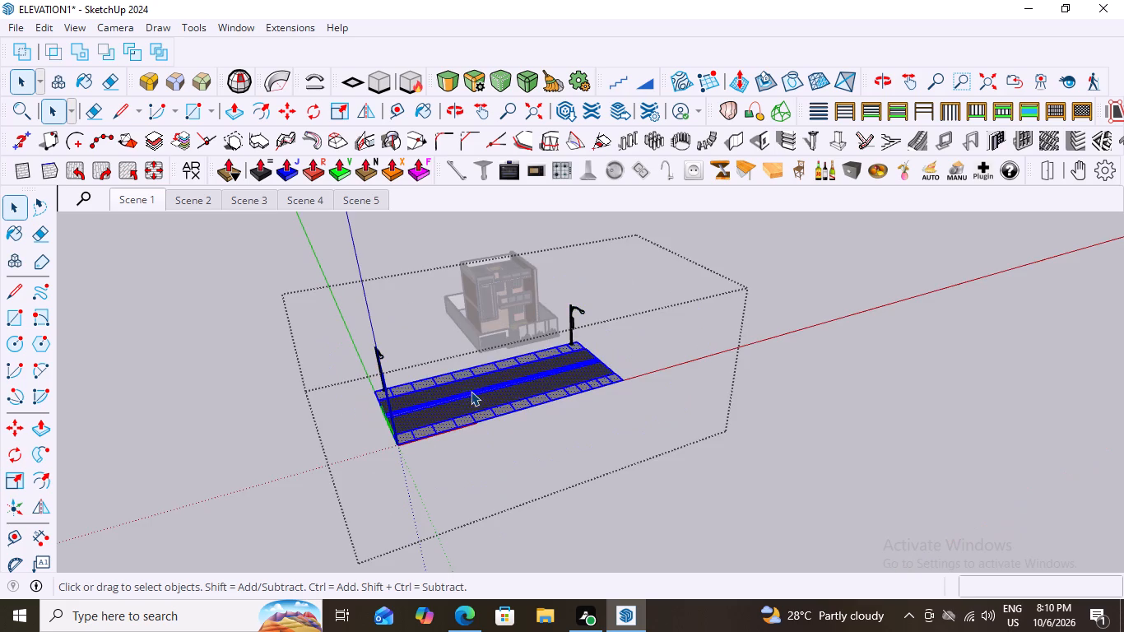
scroll(468, 423, up, 6)
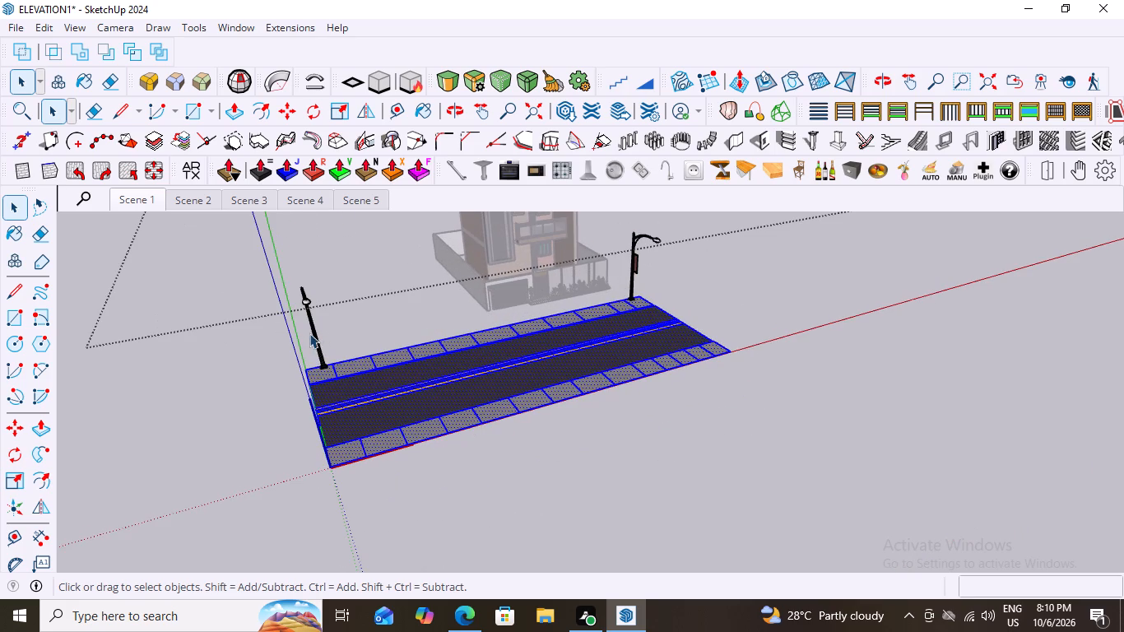
click(315, 334)
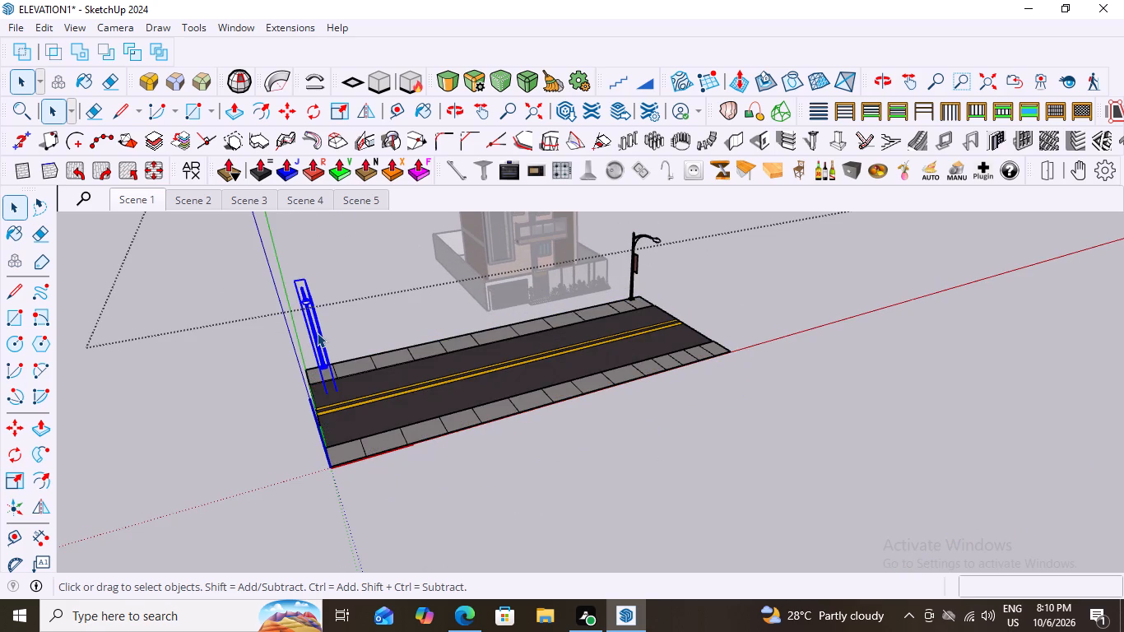
ctrl+click(629, 280)
click(530, 392)
double_click(528, 368)
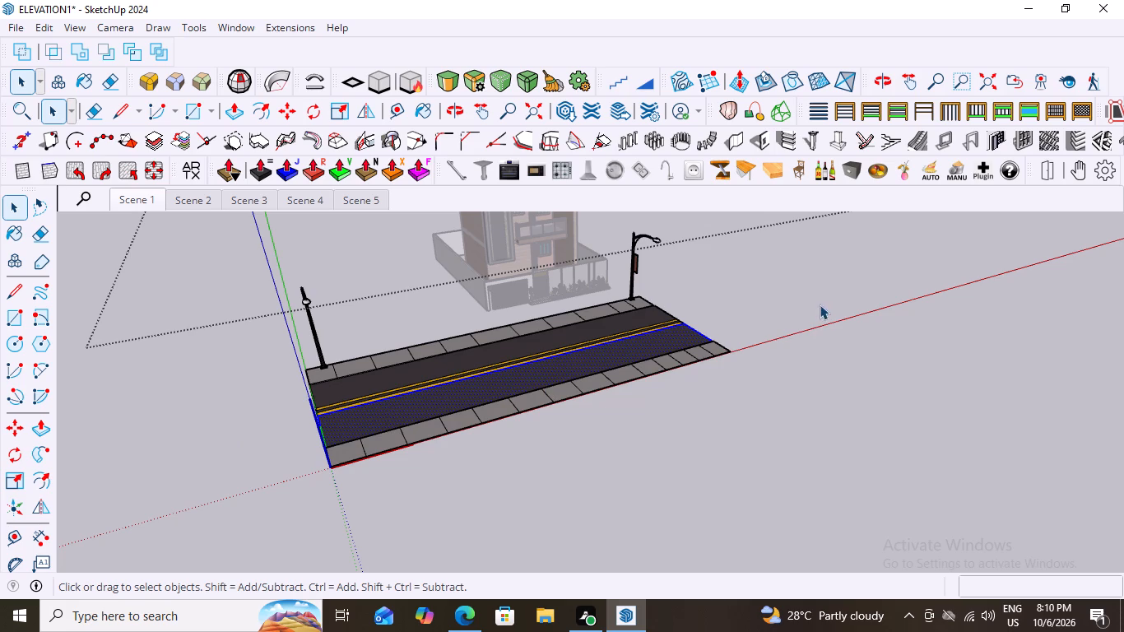
click(820, 304)
key(Escape)
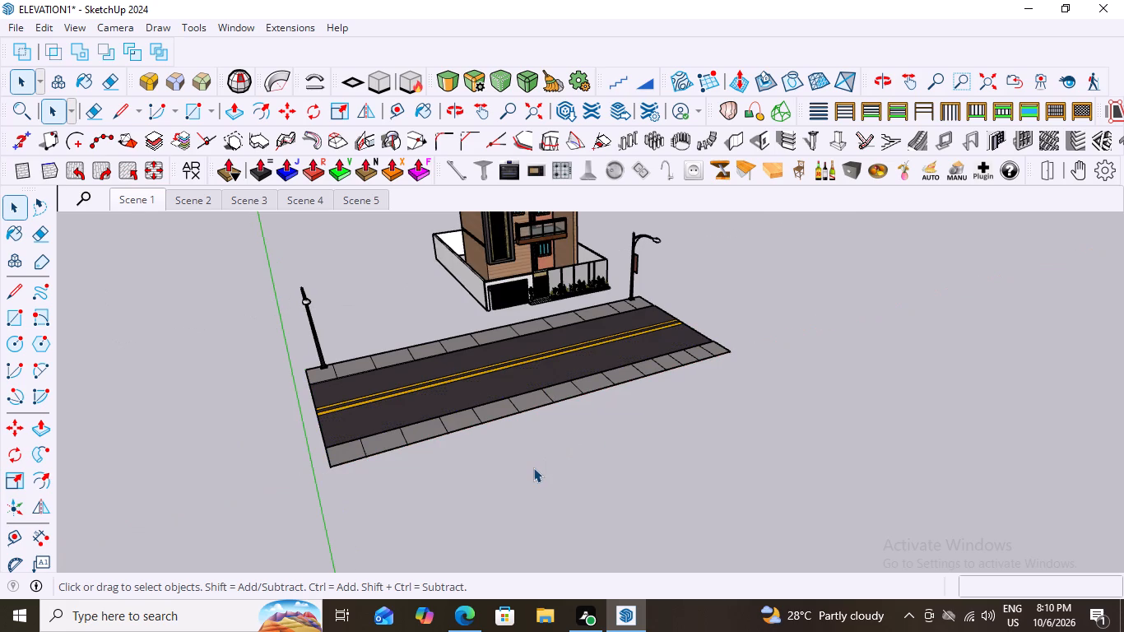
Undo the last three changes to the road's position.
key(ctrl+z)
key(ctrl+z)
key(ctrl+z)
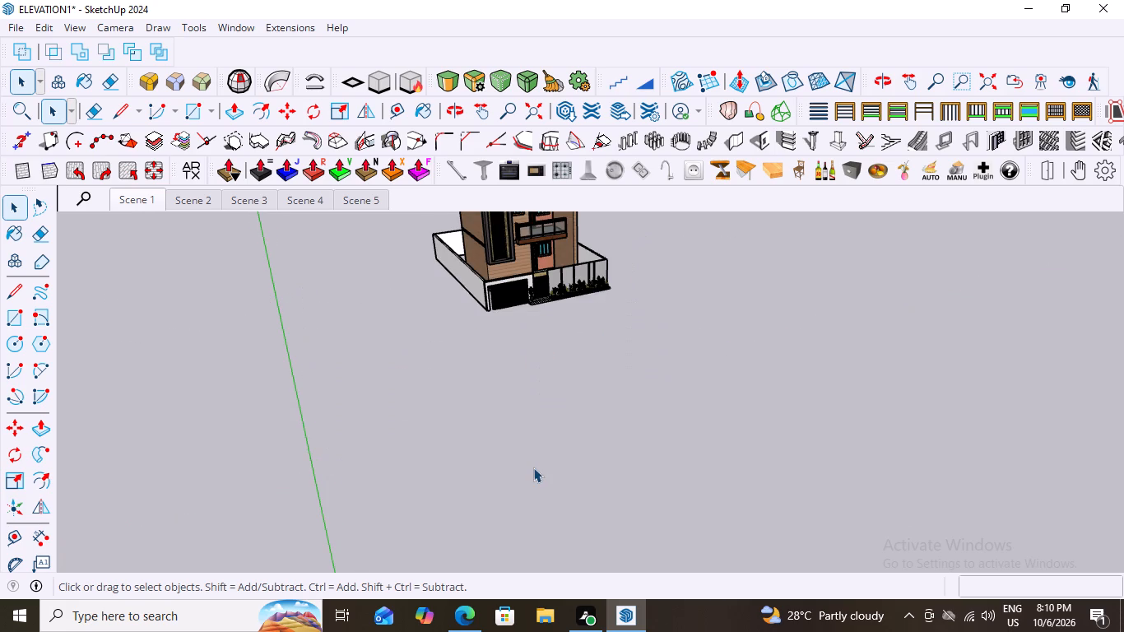
Move the road about 102' by its lamp-side sidewalk corner to the garage-side front corner of the house's compound wall.
scroll(522, 445, down, 12)
scroll(631, 510, up, 8)
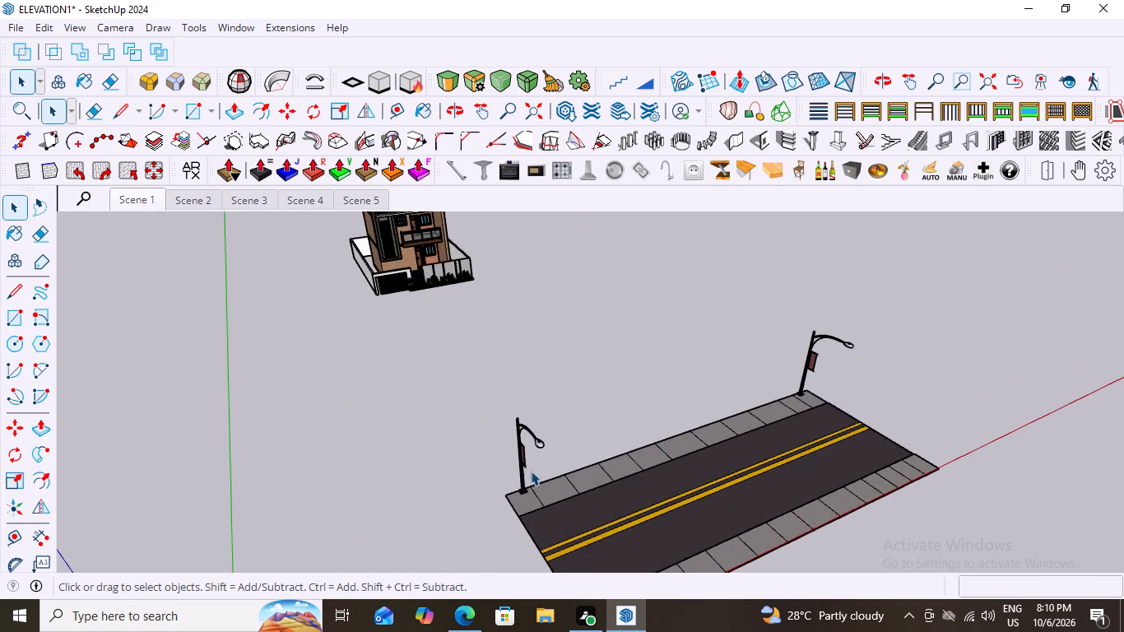
middle_drag(420, 405, 400, 384)
scroll(400, 384, down, 5)
scroll(514, 513, up, 3)
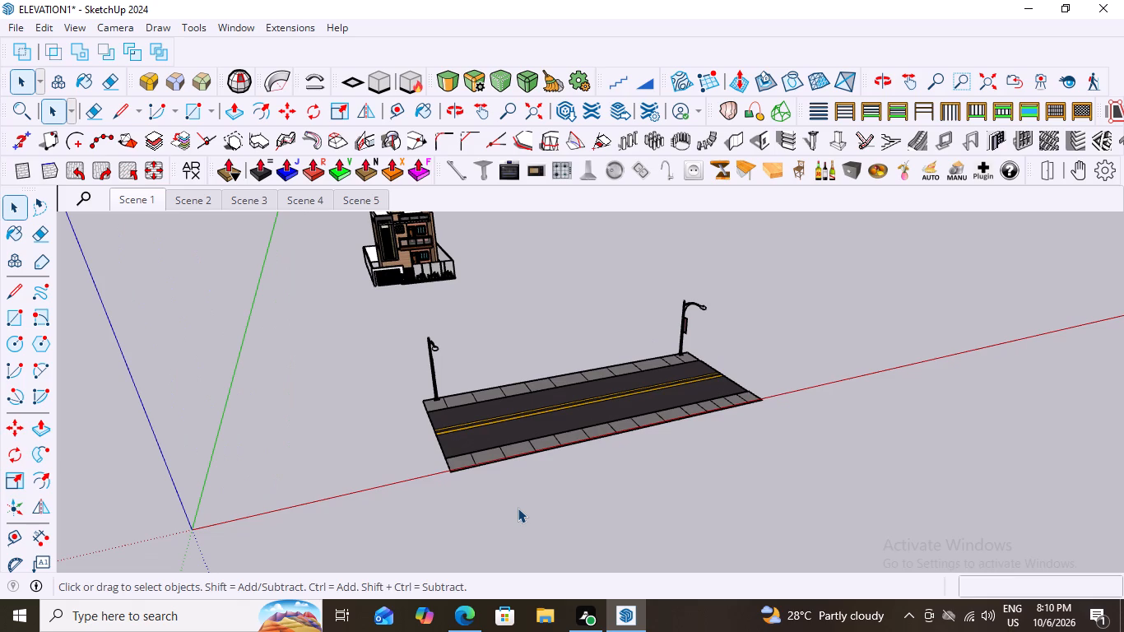
key(m)
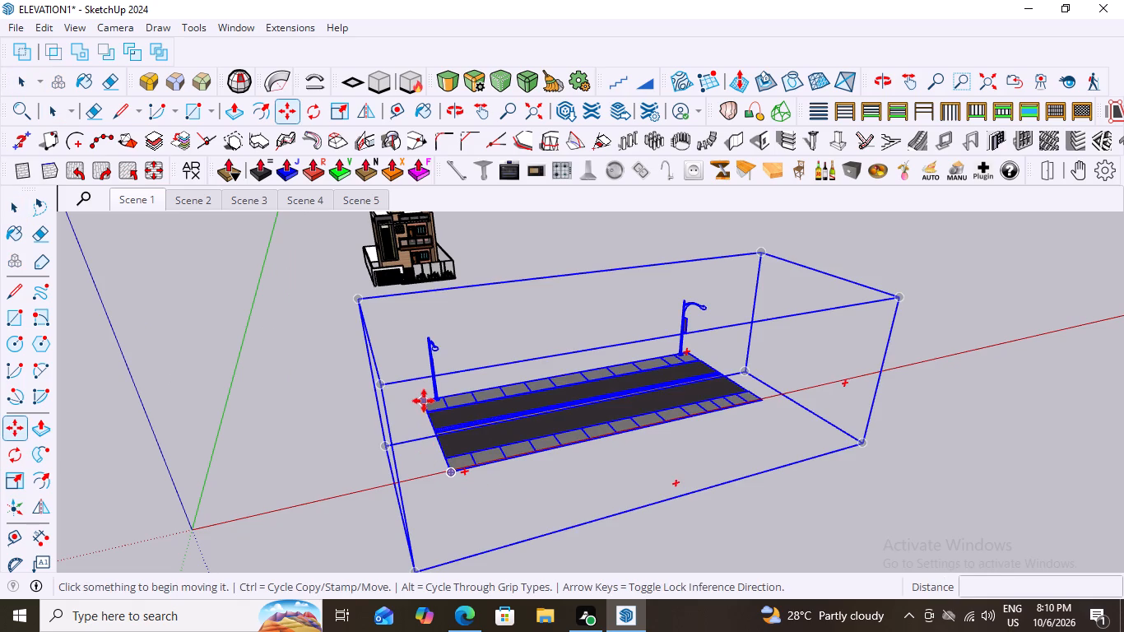
drag(423, 400, 421, 385)
scroll(379, 281, up, 10)
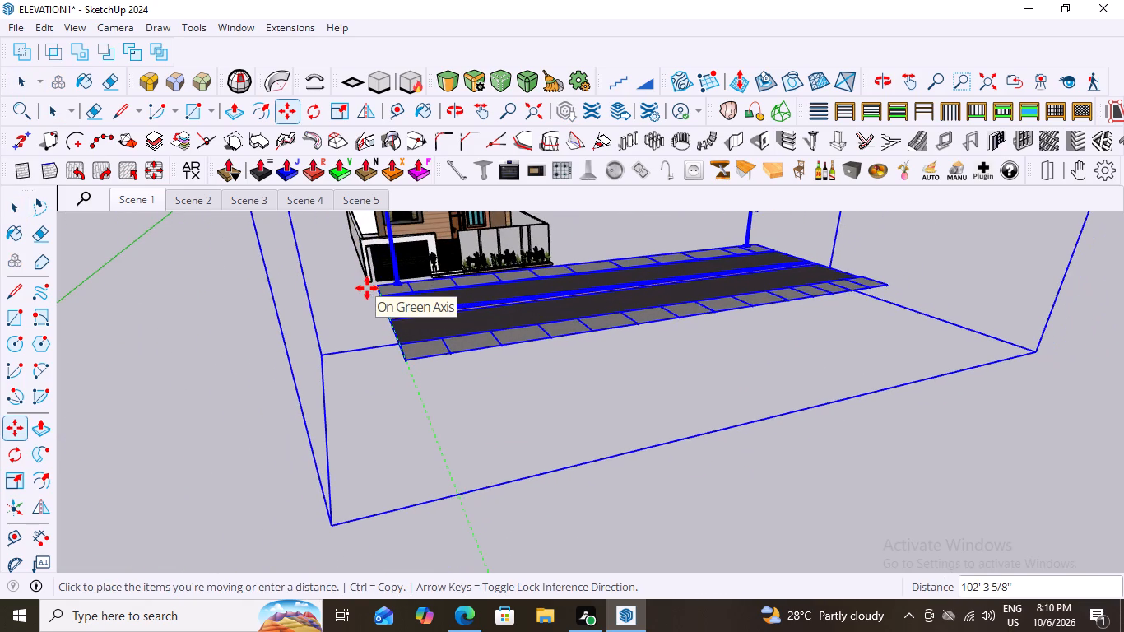
click(367, 293)
scroll(299, 419, down, 15)
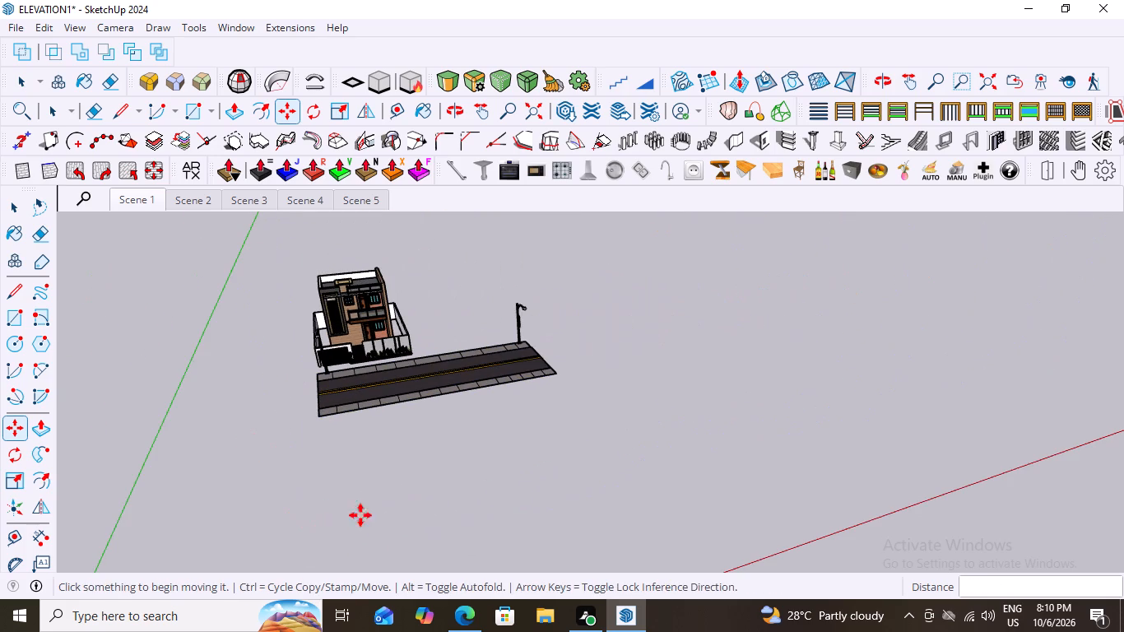
Rotate the road 180° on the ground plane about its lamp-side sidewalk corner.
key(space)
click(650, 361)
scroll(402, 373, up, 3)
middle_drag(447, 380, 598, 333)
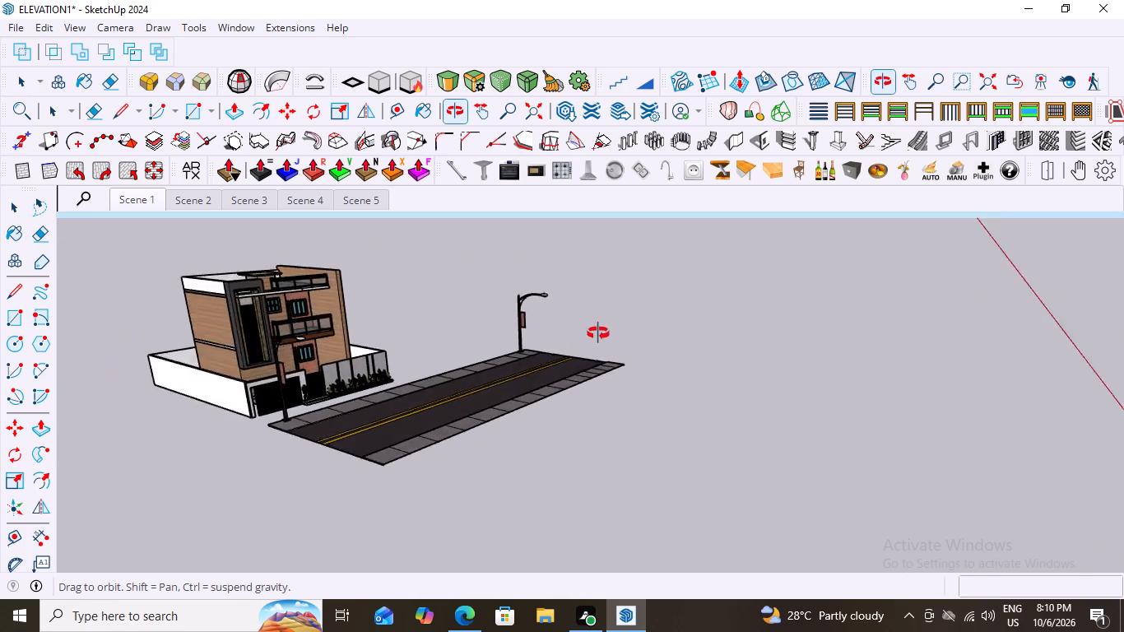
middle_drag(598, 333, 748, 336)
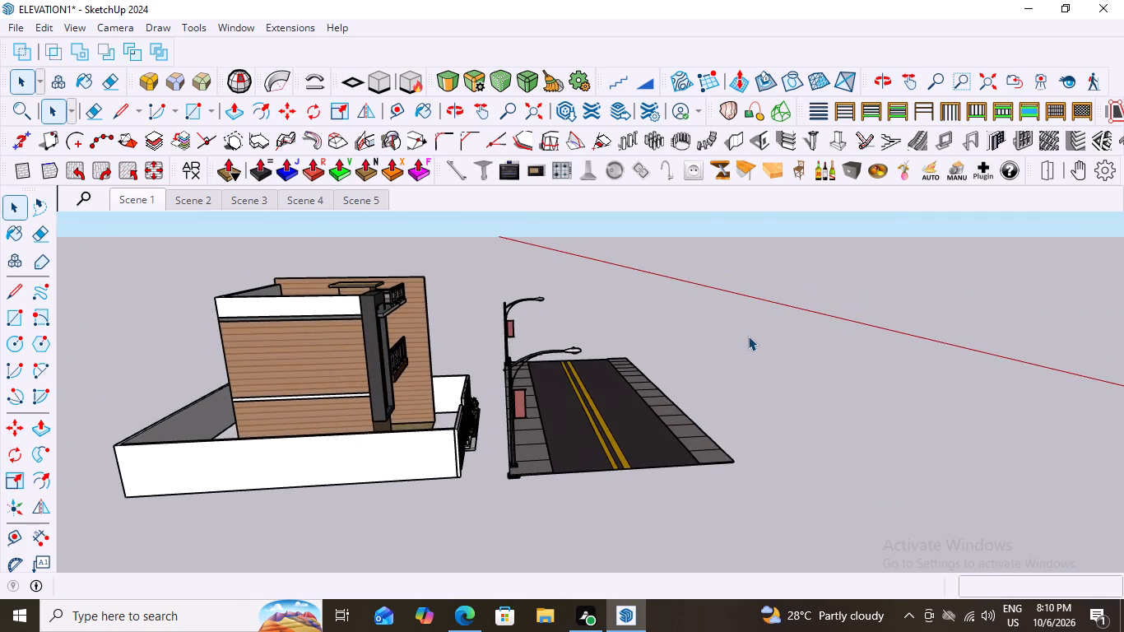
scroll(588, 467, up, 2)
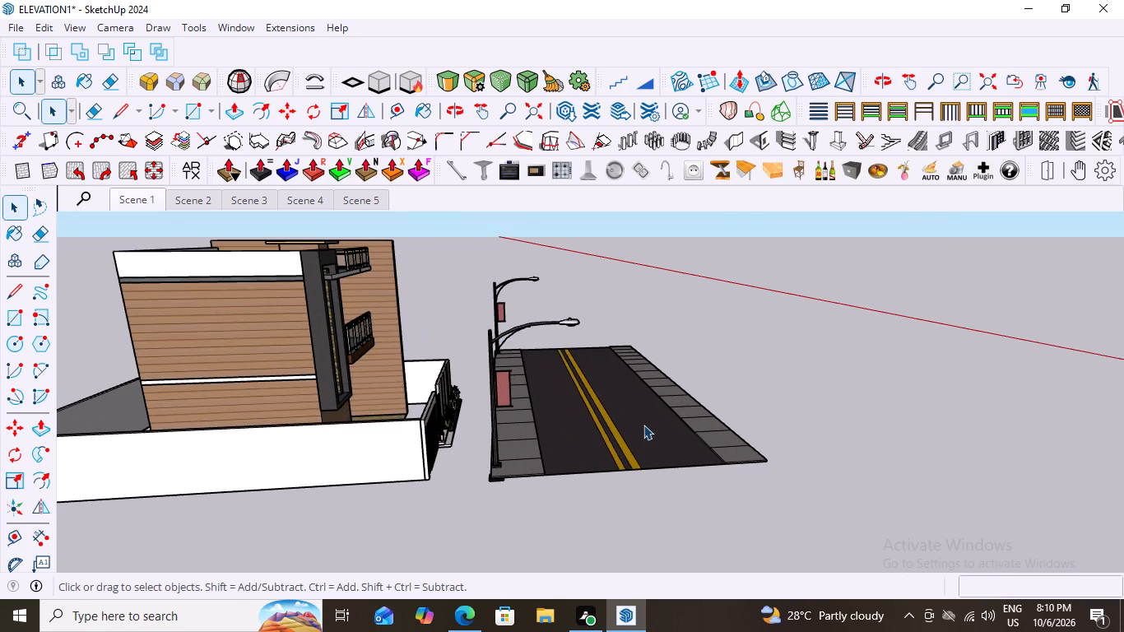
click(645, 424)
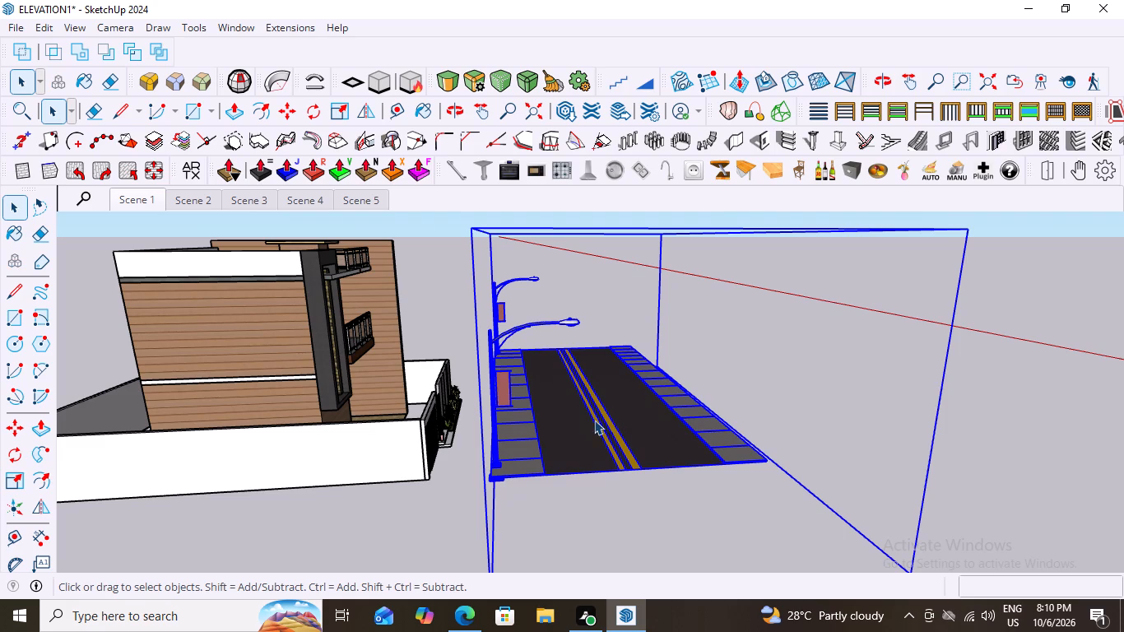
key(q)
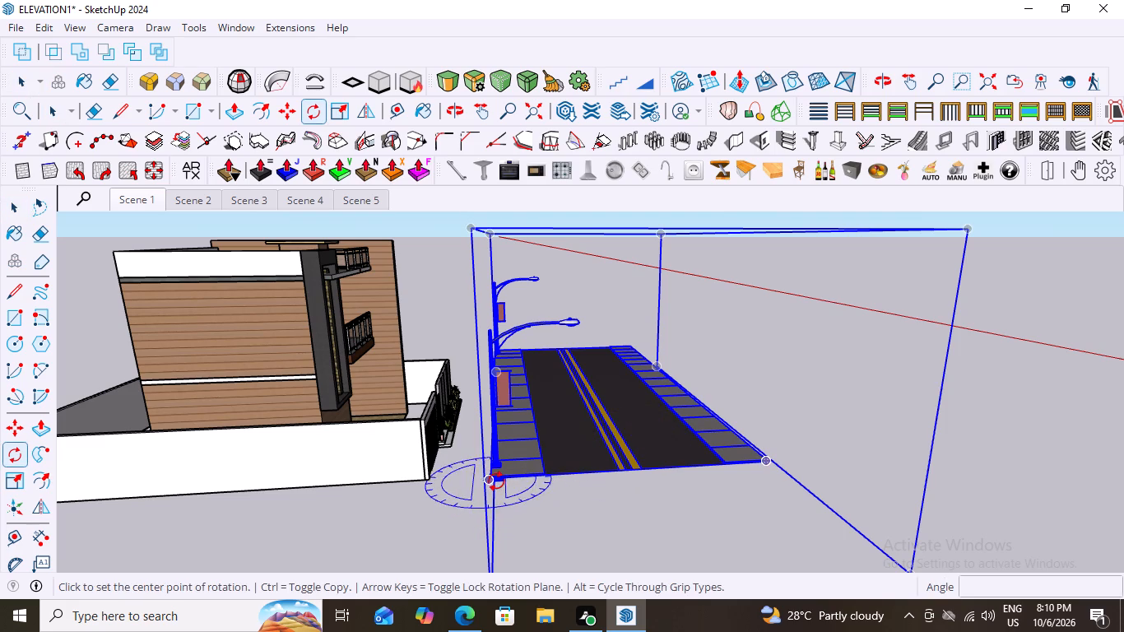
click(492, 478)
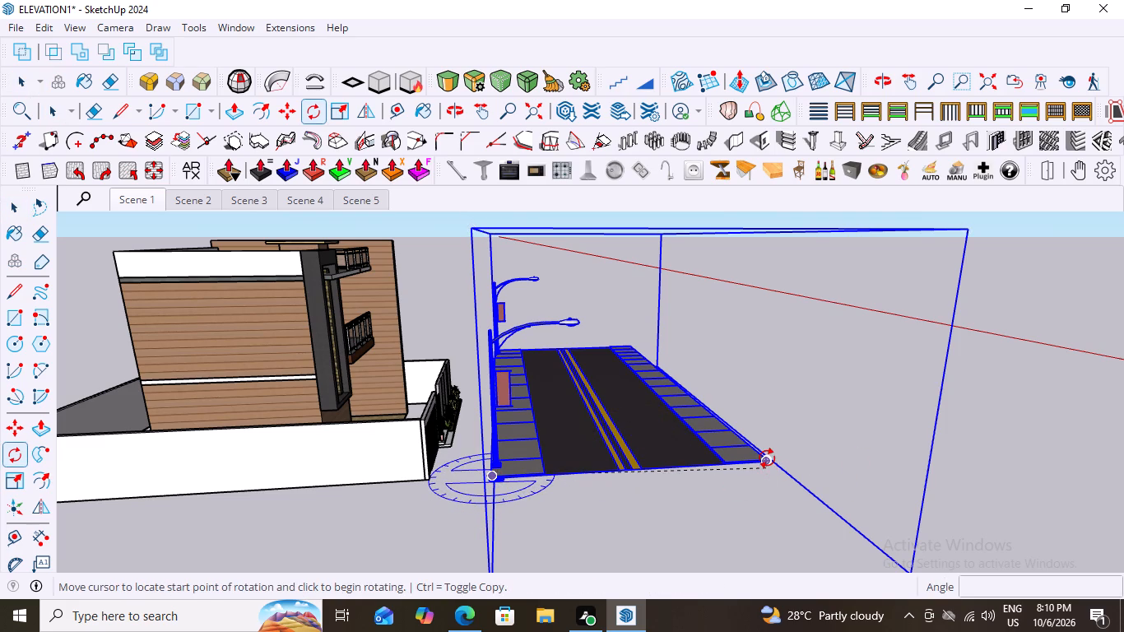
drag(767, 458, 783, 458)
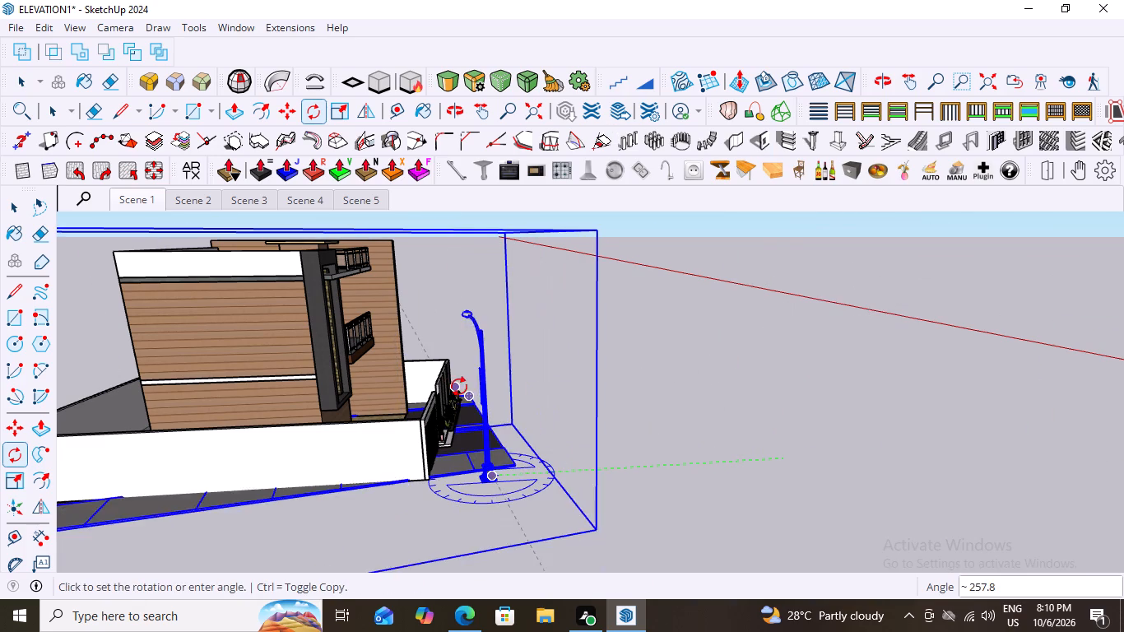
scroll(522, 372, down, 14)
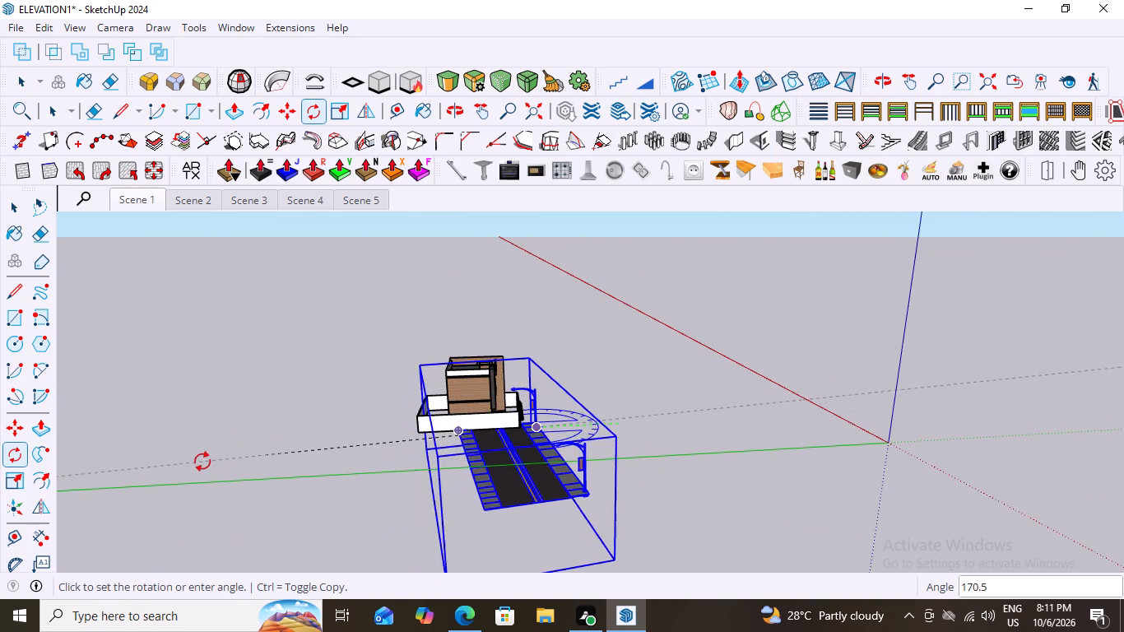
key(1)
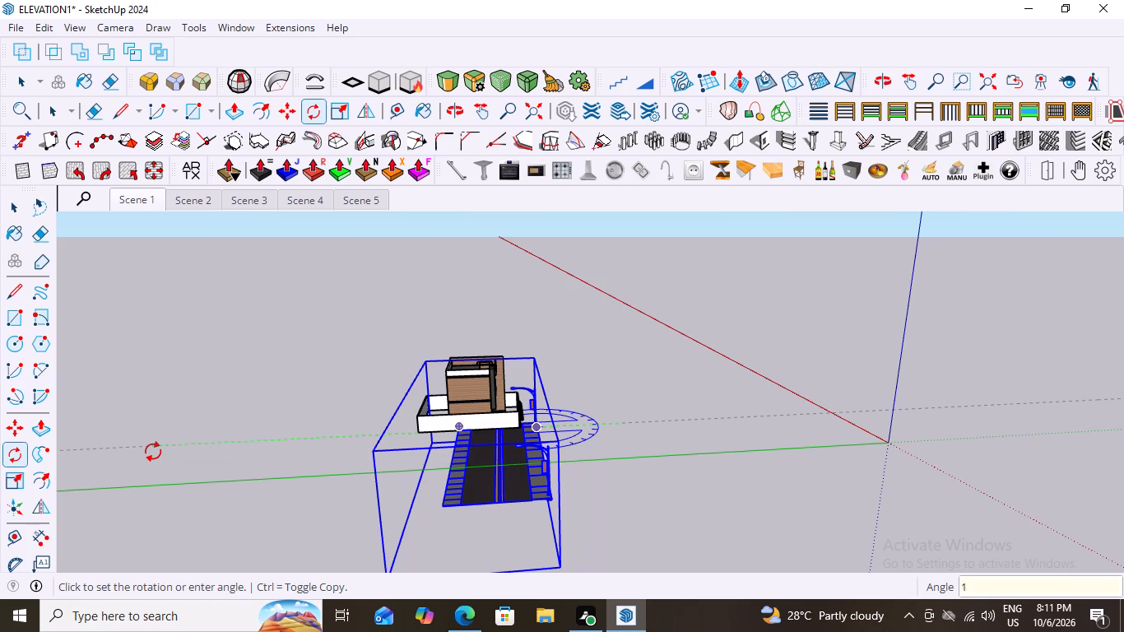
text(80)
key(Return)
scroll(818, 474, down, 6)
key(space)
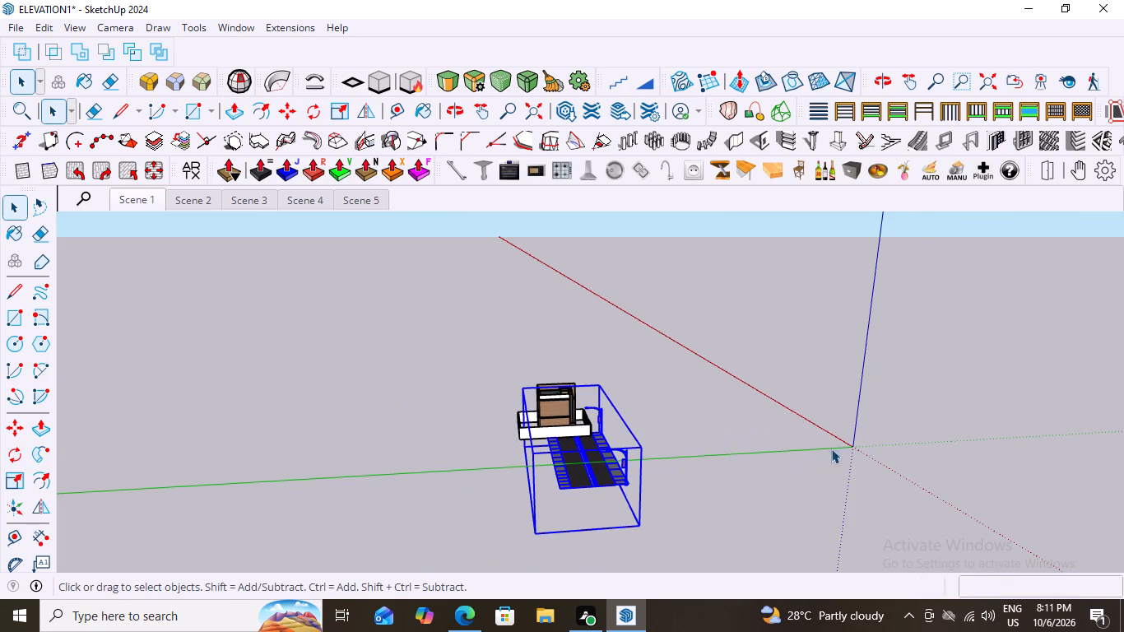
Move the road about 76' by its outer sidewalk corner so it lies in front of the compound wall, lamps away from the house.
scroll(521, 514, down, 3)
scroll(749, 457, down, 4)
scroll(600, 485, up, 8)
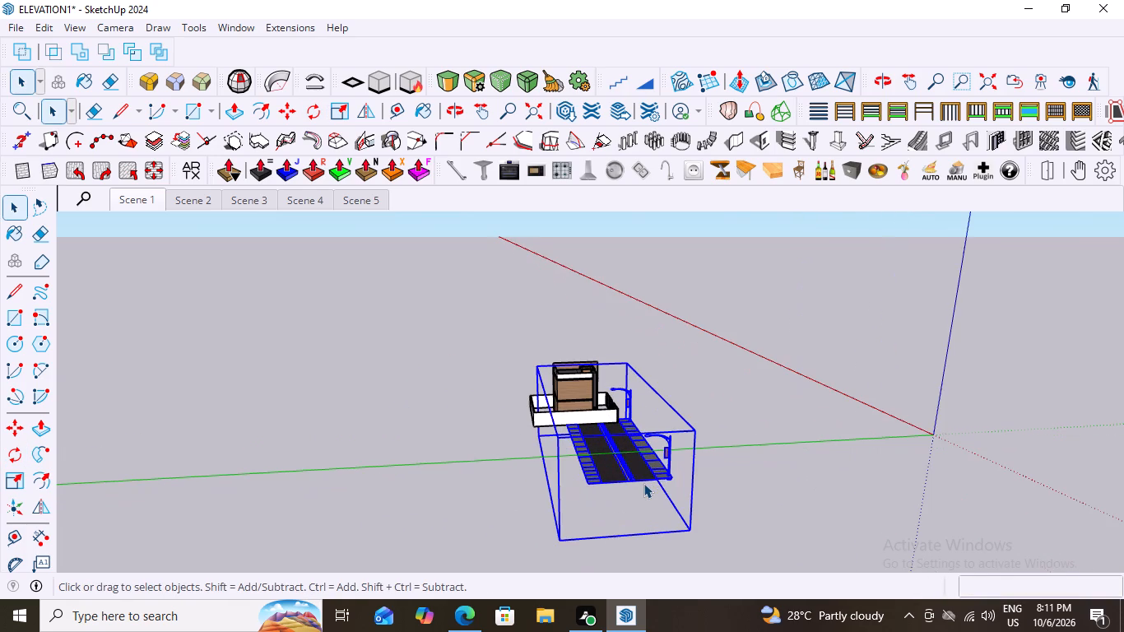
key(m)
scroll(572, 500, up, 12)
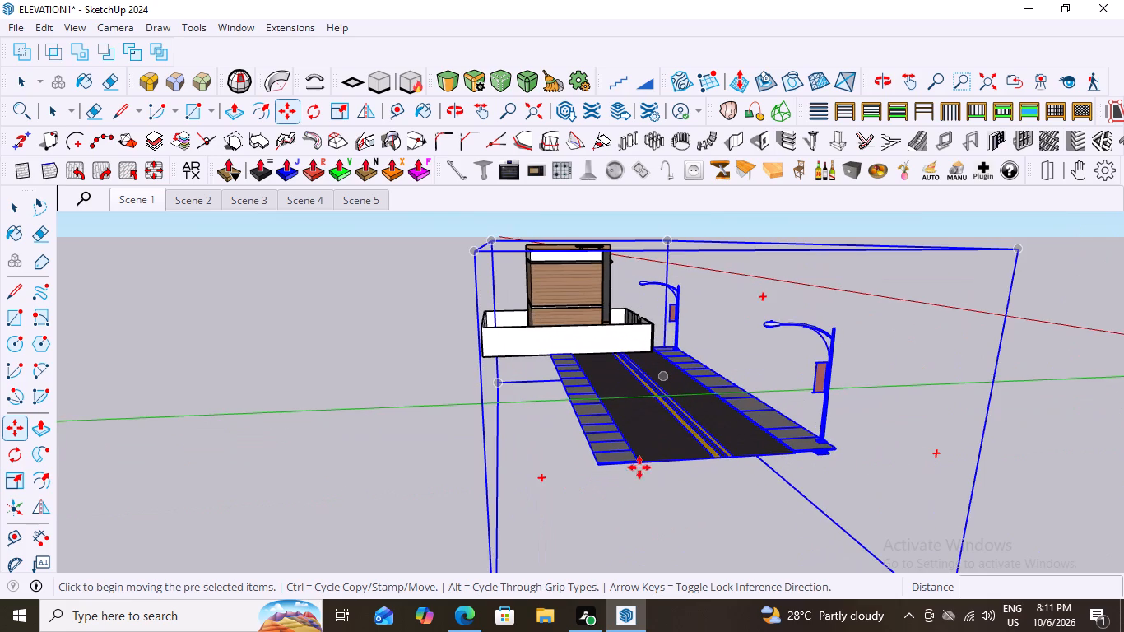
click(601, 464)
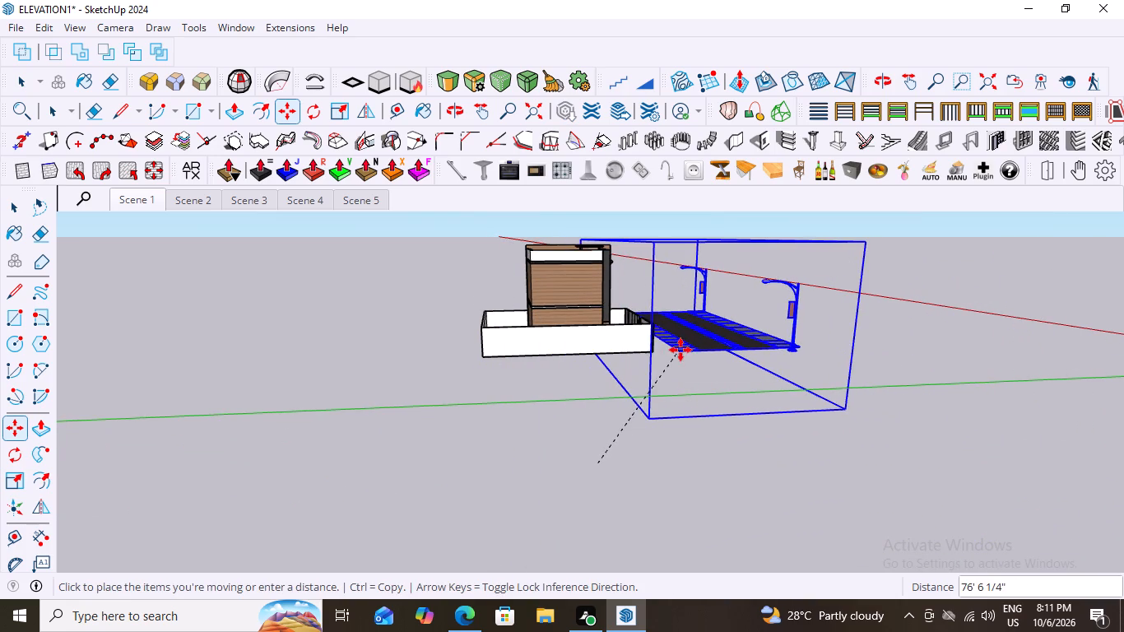
click(676, 349)
key(space)
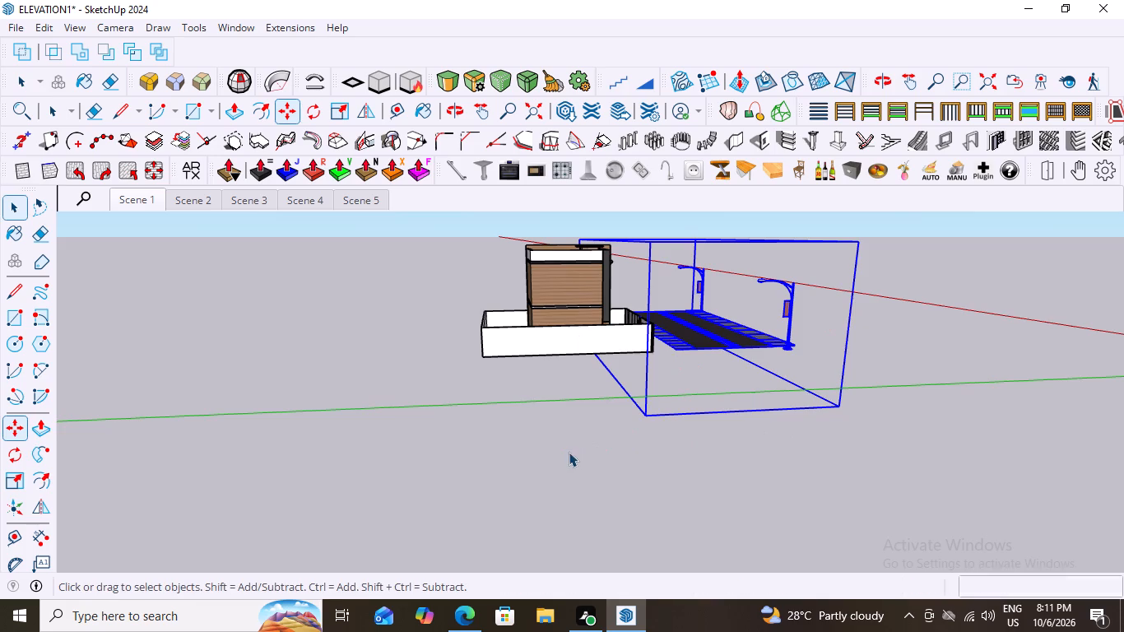
scroll(577, 453, down, 9)
click(996, 371)
Shift the road about 25' by its lamp-side corner, roughly lengthwise toward the garage side, so it spans the house front.
middle_drag(908, 397, 564, 425)
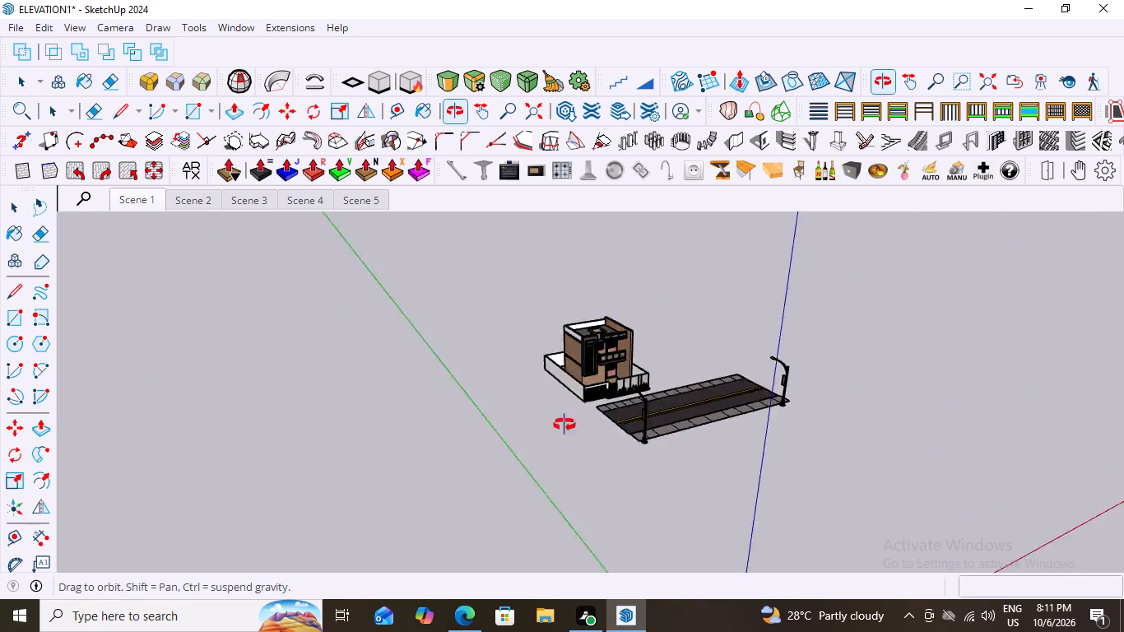
middle_drag(564, 425, 395, 411)
scroll(781, 421, up, 2)
scroll(534, 465, up, 3)
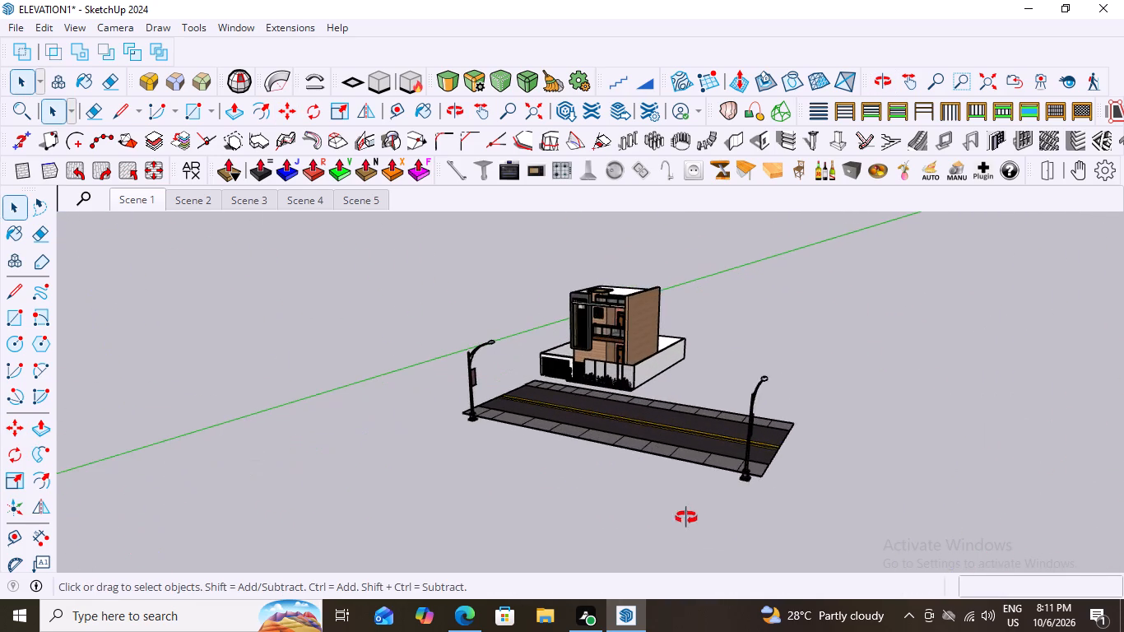
middle_drag(673, 513, 918, 555)
scroll(921, 554, down, 1)
scroll(618, 474, up, 3)
scroll(741, 453, up, 2)
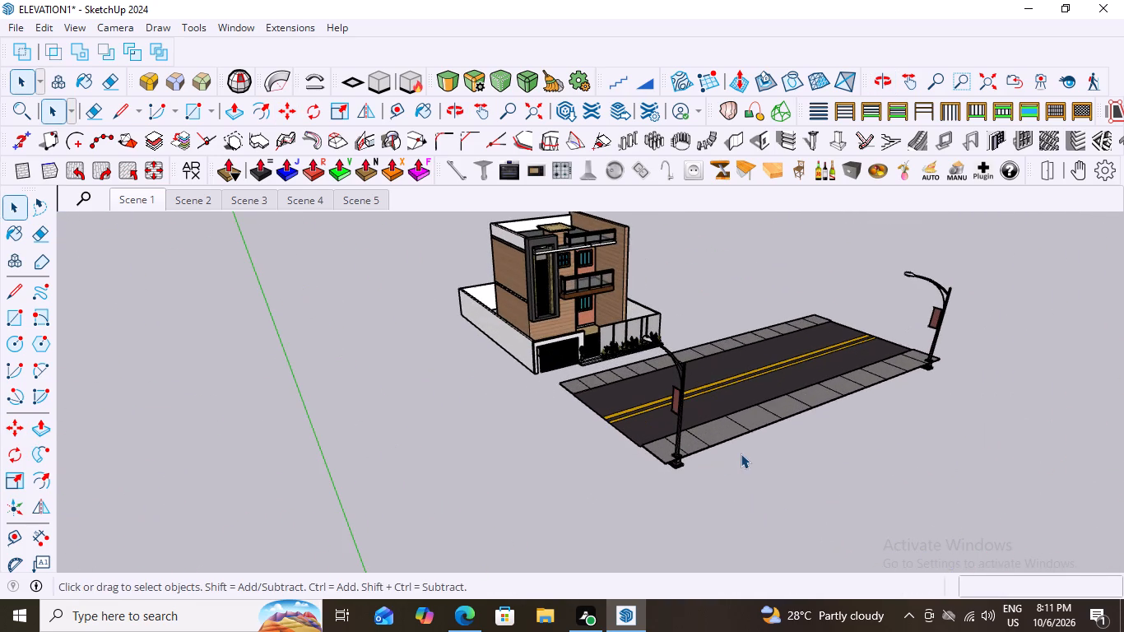
key(m)
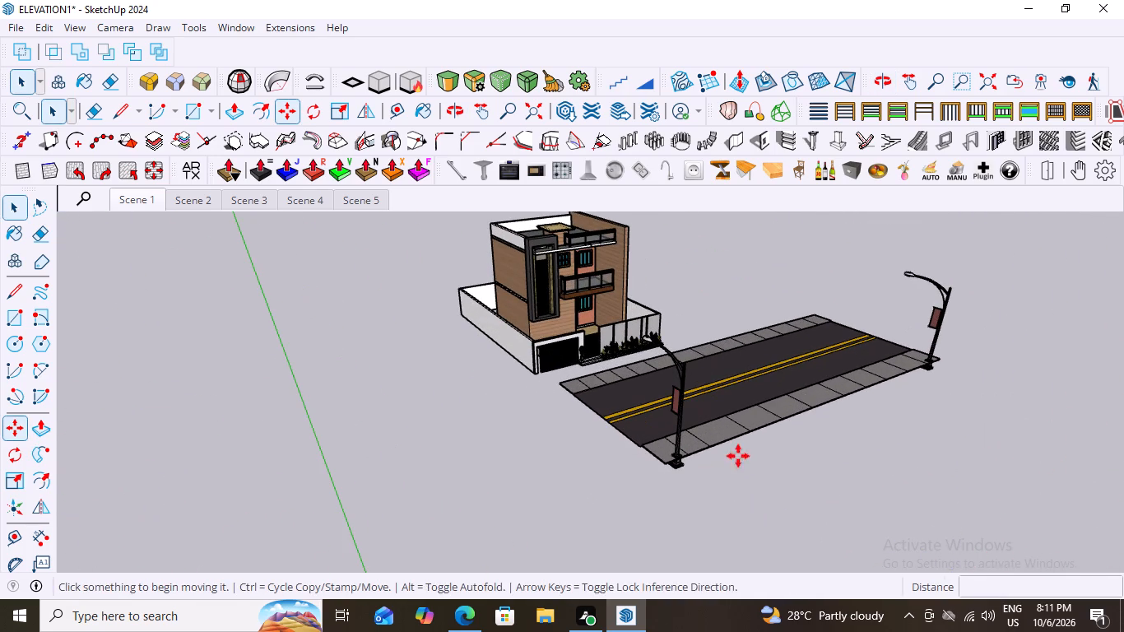
click(668, 463)
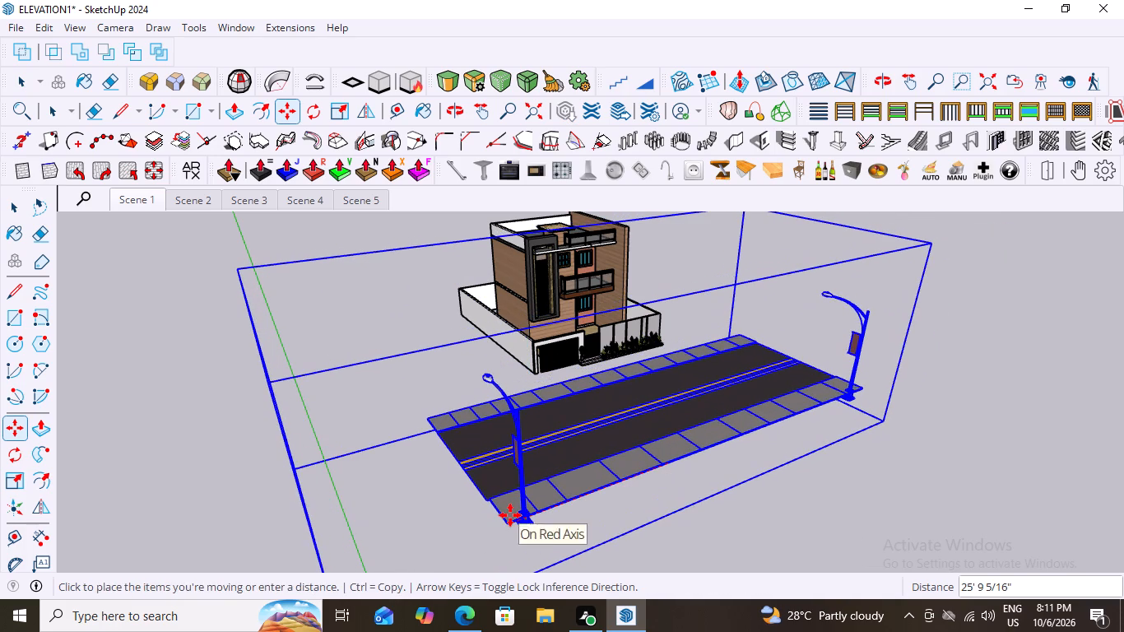
click(510, 509)
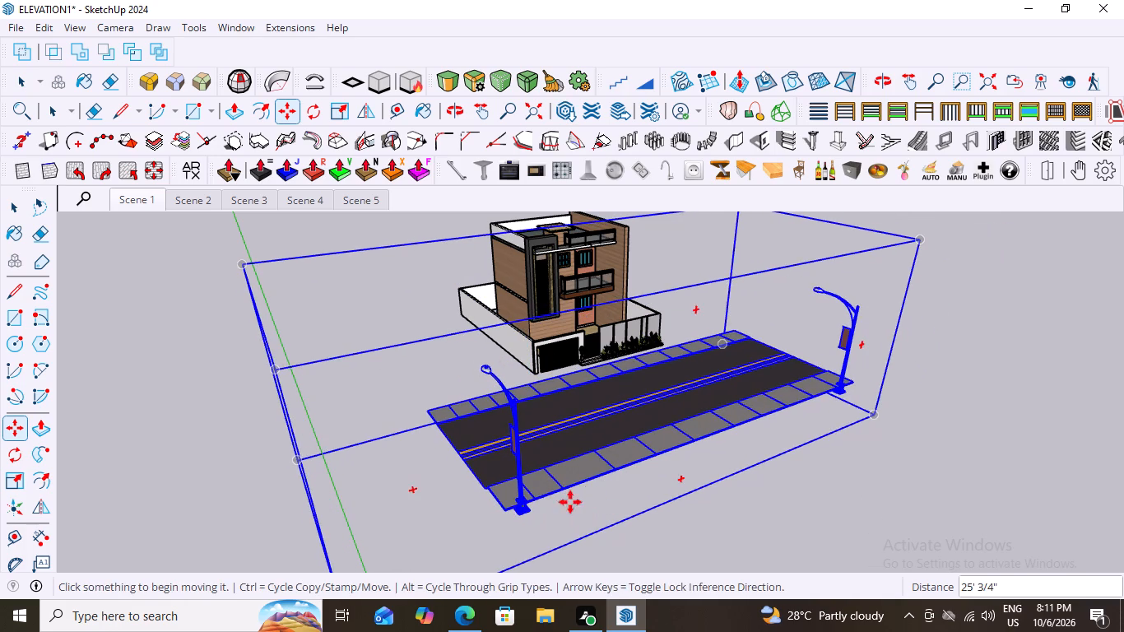
scroll(496, 475, down, 9)
key(space)
click(788, 347)
scroll(678, 426, down, 3)
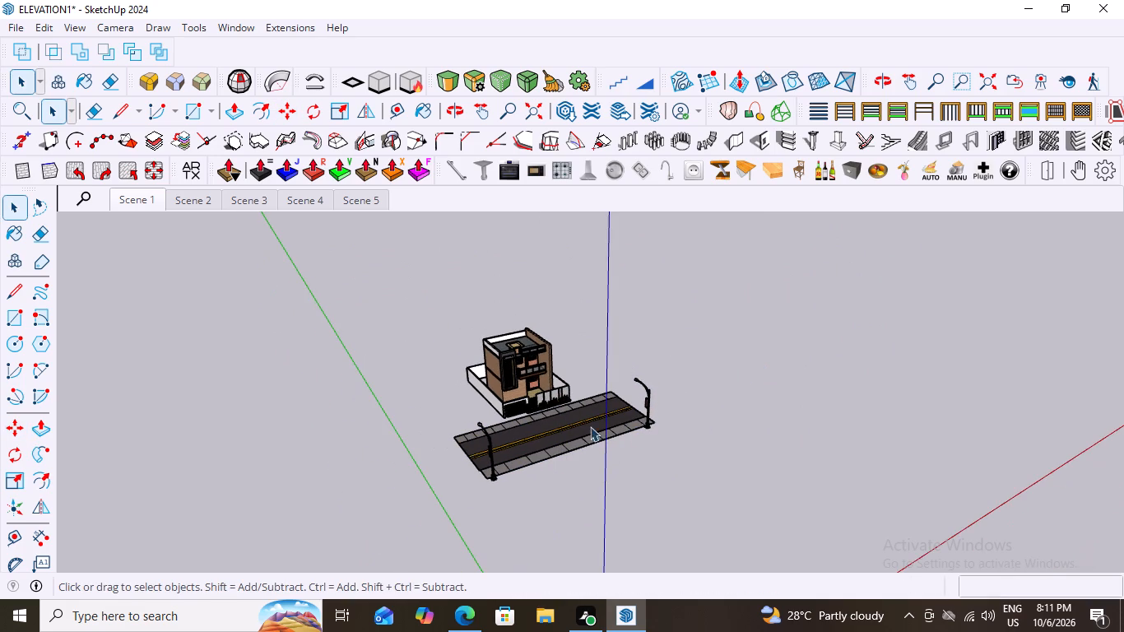
scroll(400, 418, down, 3)
middle_drag(640, 426, 487, 405)
scroll(495, 400, up, 4)
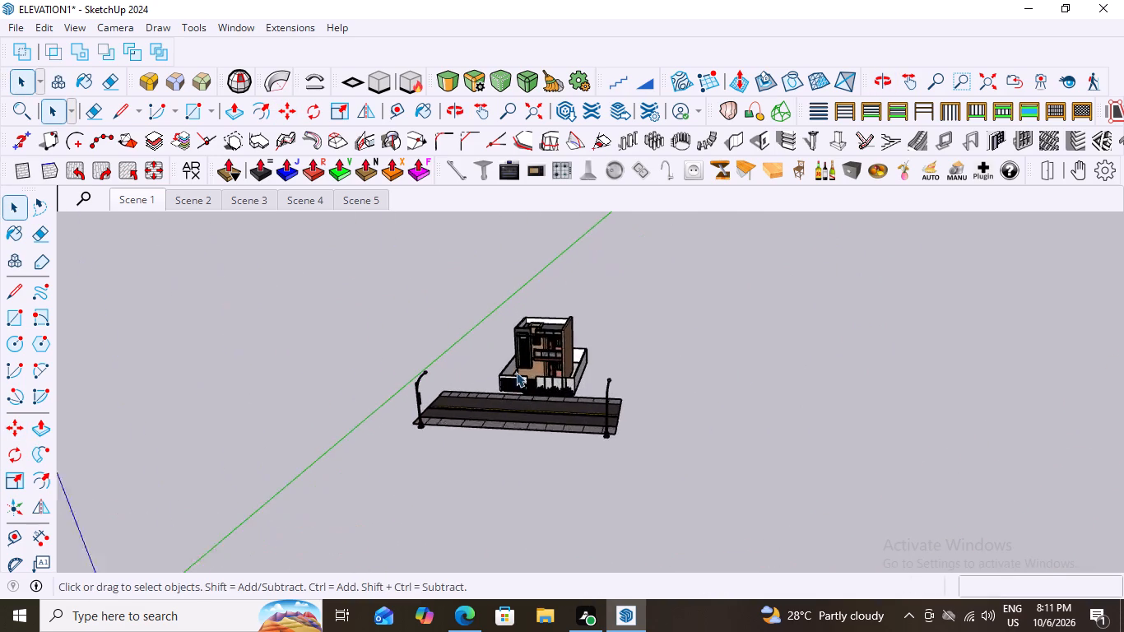
scroll(516, 372, up, 3)
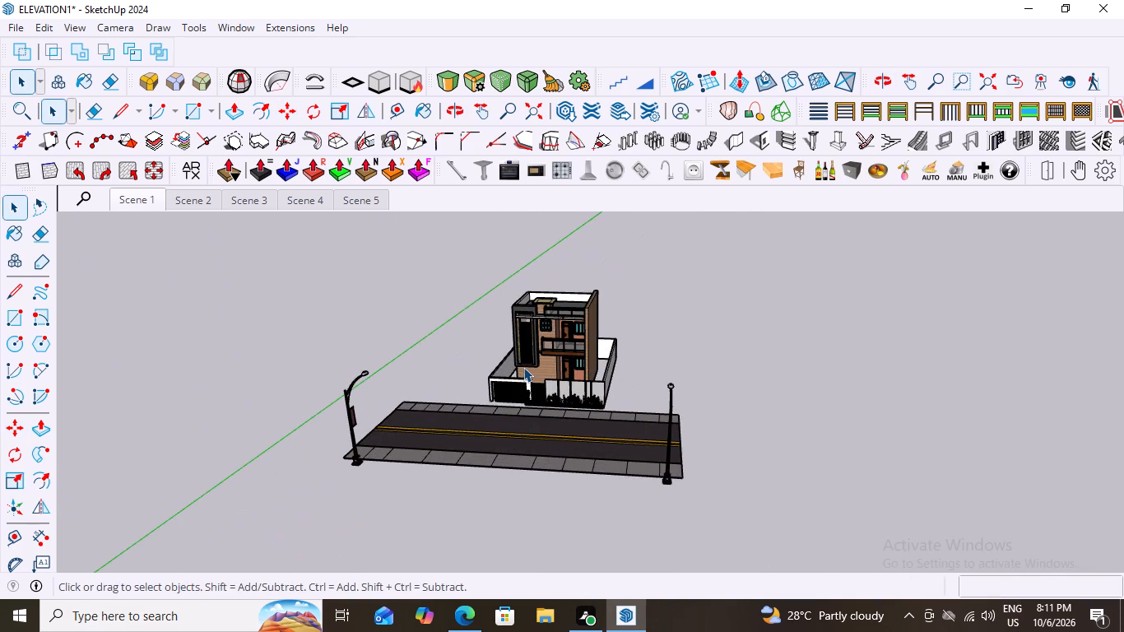
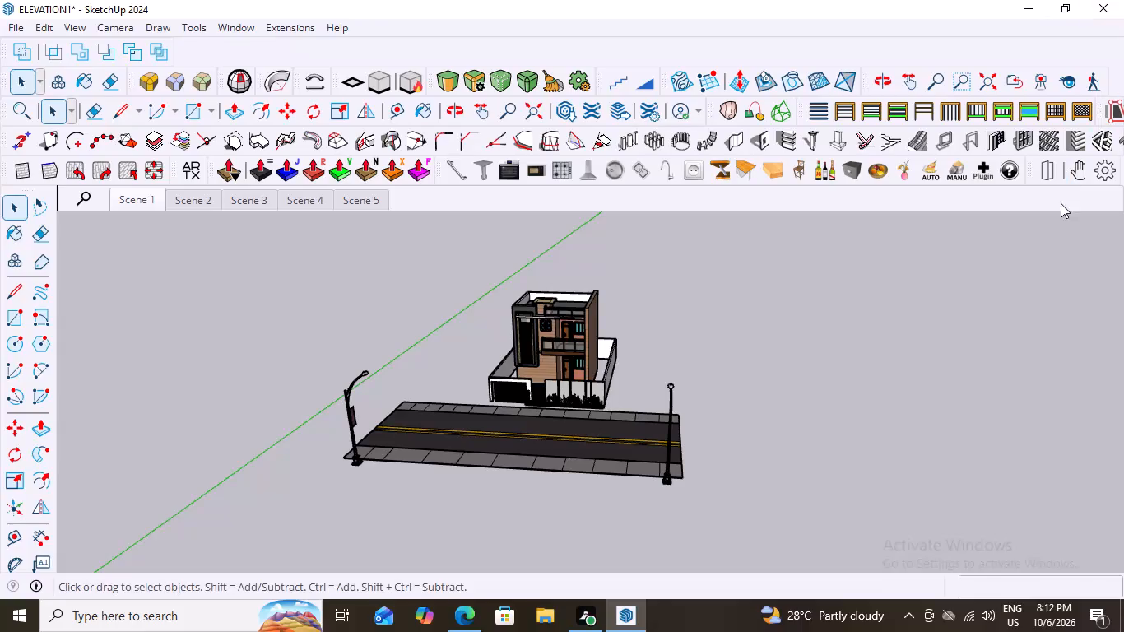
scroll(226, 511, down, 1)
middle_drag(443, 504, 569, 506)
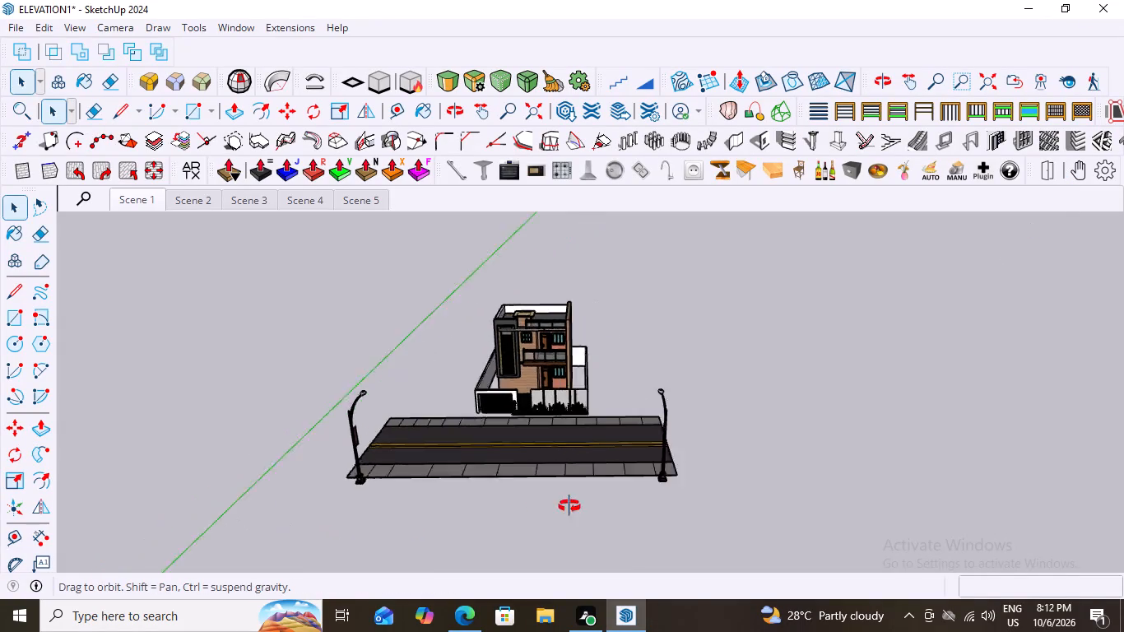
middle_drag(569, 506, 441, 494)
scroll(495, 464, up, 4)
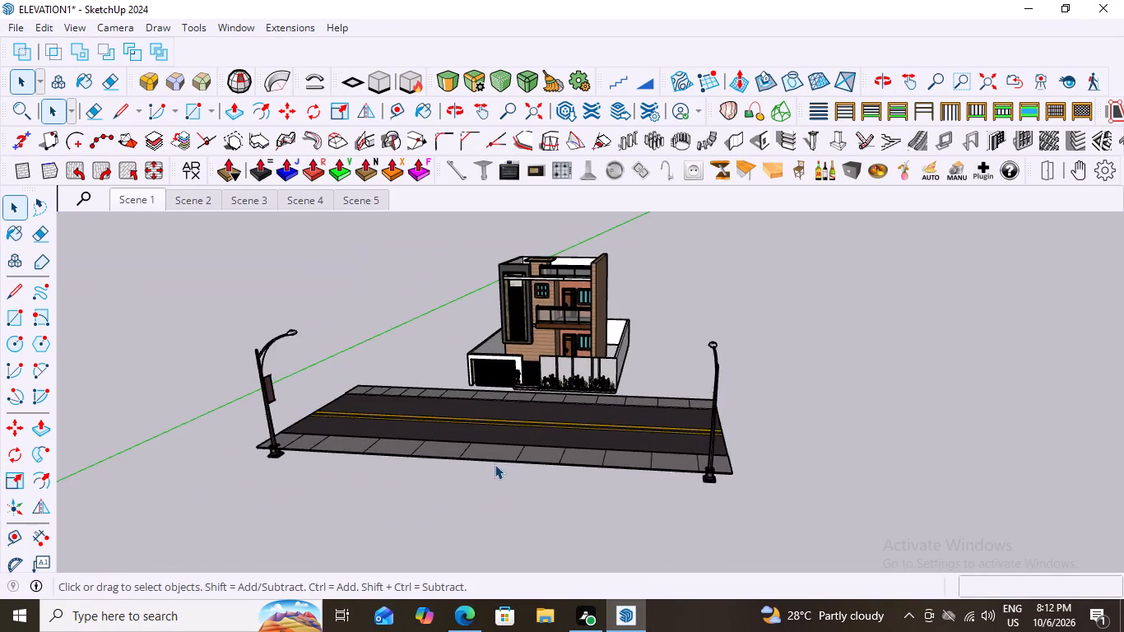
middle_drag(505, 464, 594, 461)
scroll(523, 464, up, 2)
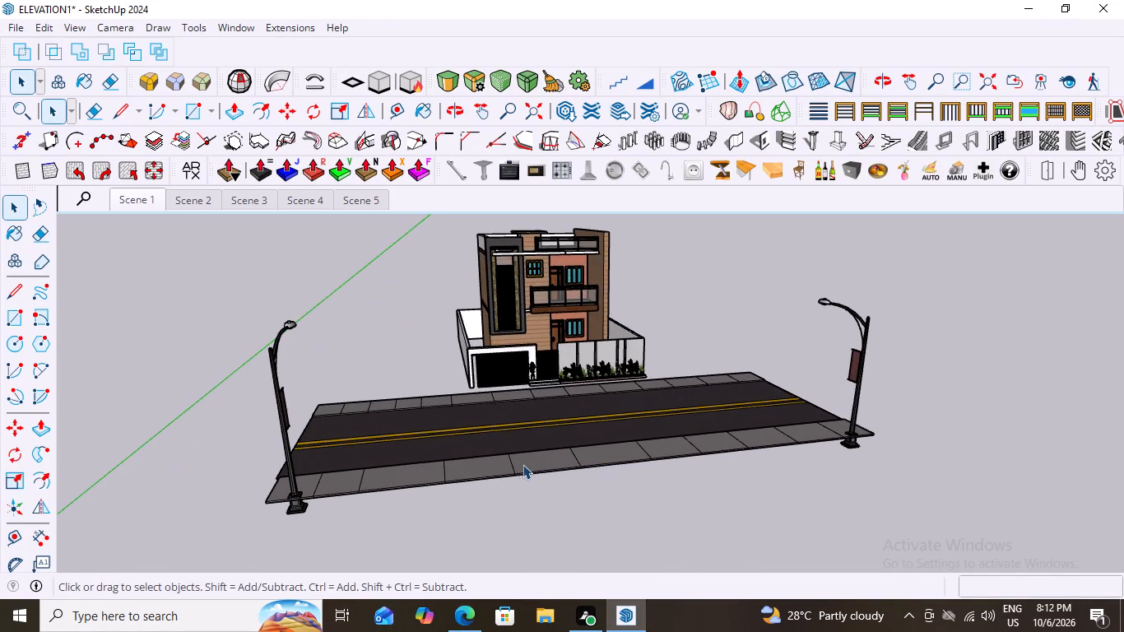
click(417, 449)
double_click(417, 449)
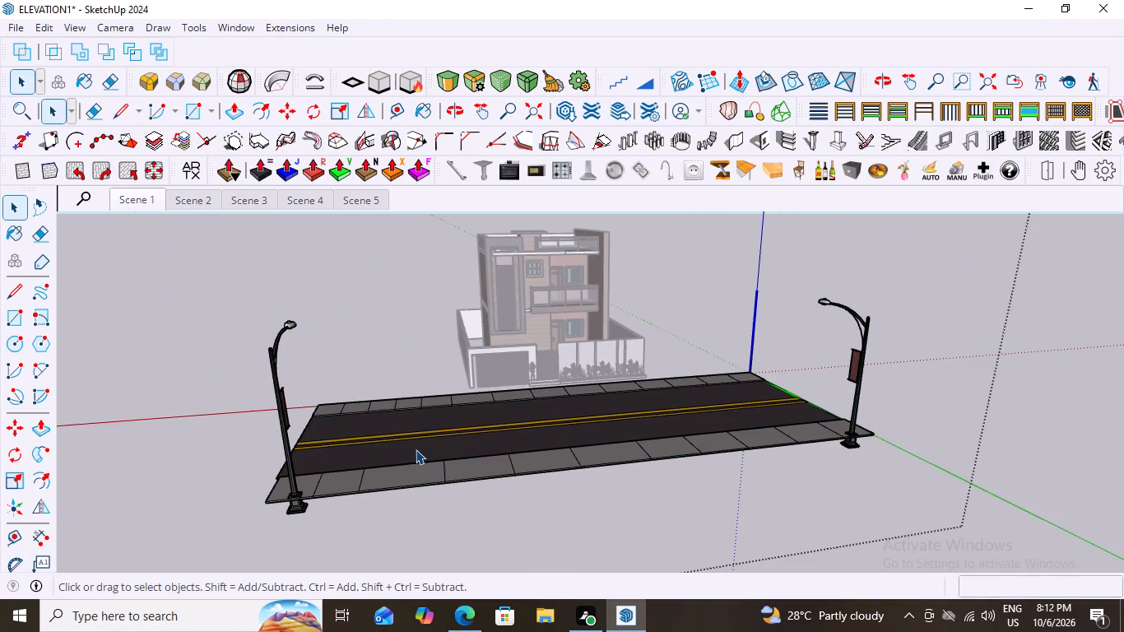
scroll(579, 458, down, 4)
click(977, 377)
Scale the road and street-light group down uniformly from a top corner about the opposite point.
click(645, 431)
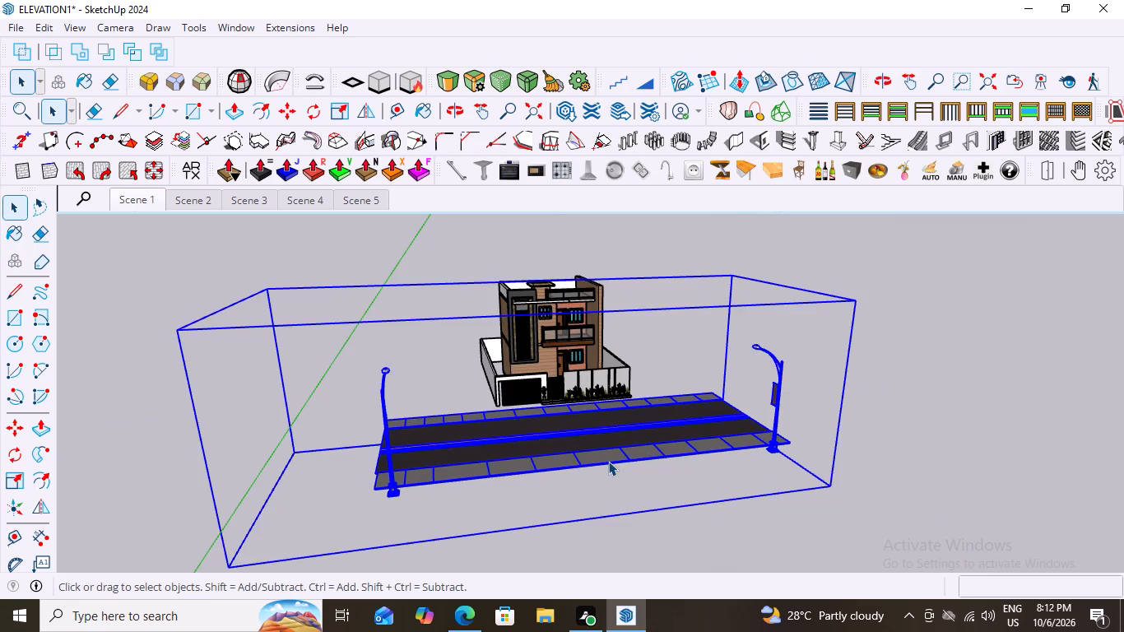
key(s)
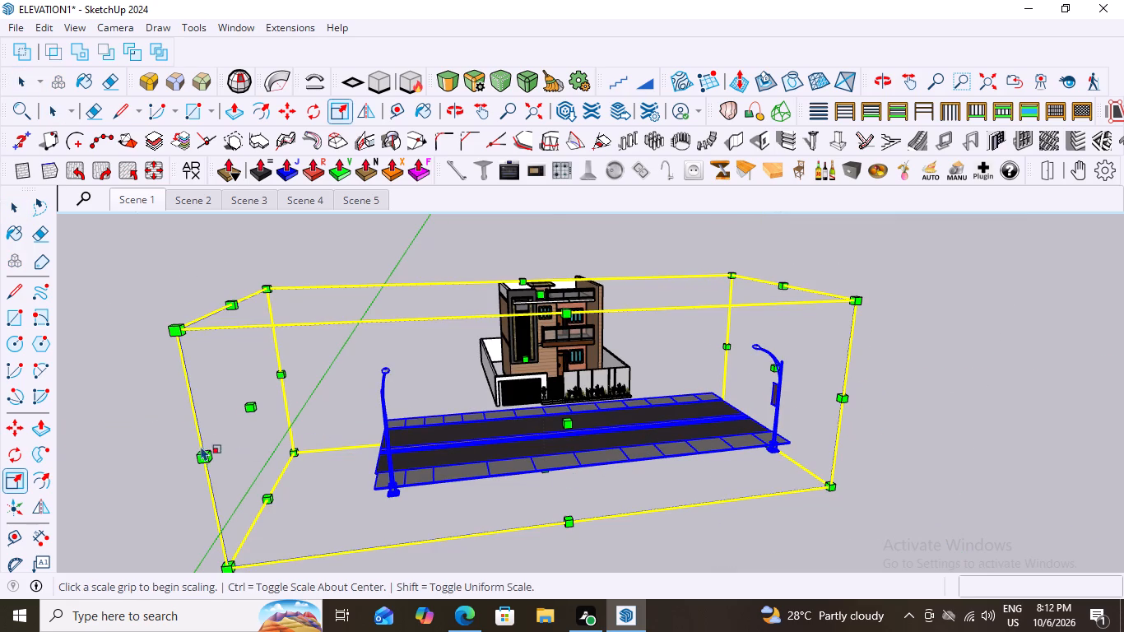
drag(175, 331, 273, 346)
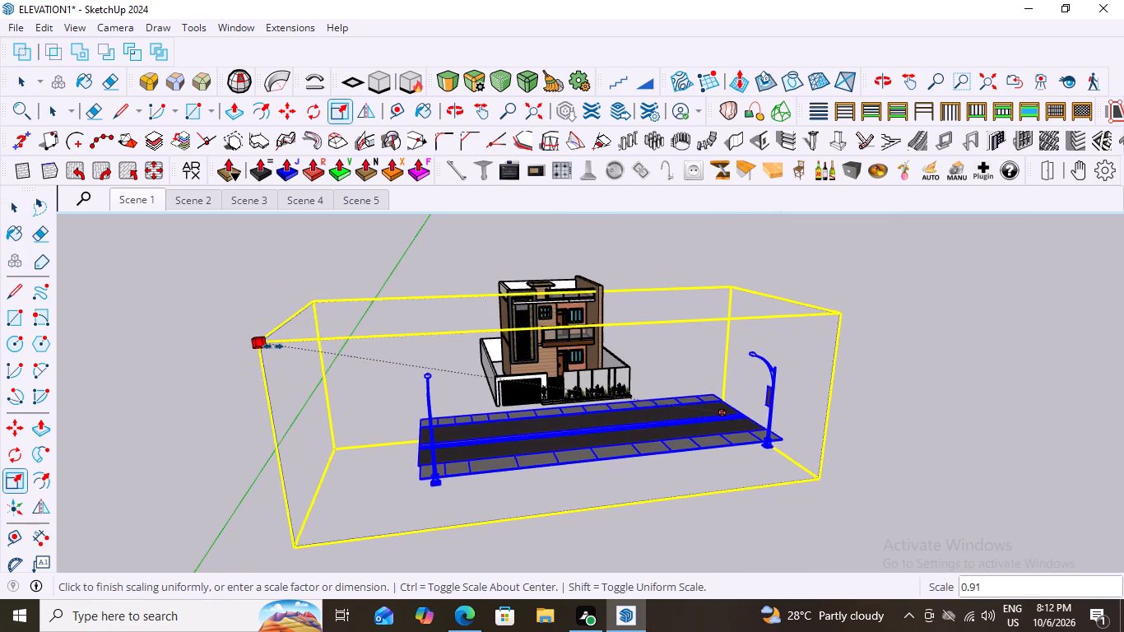
drag(273, 346, 369, 344)
key(space)
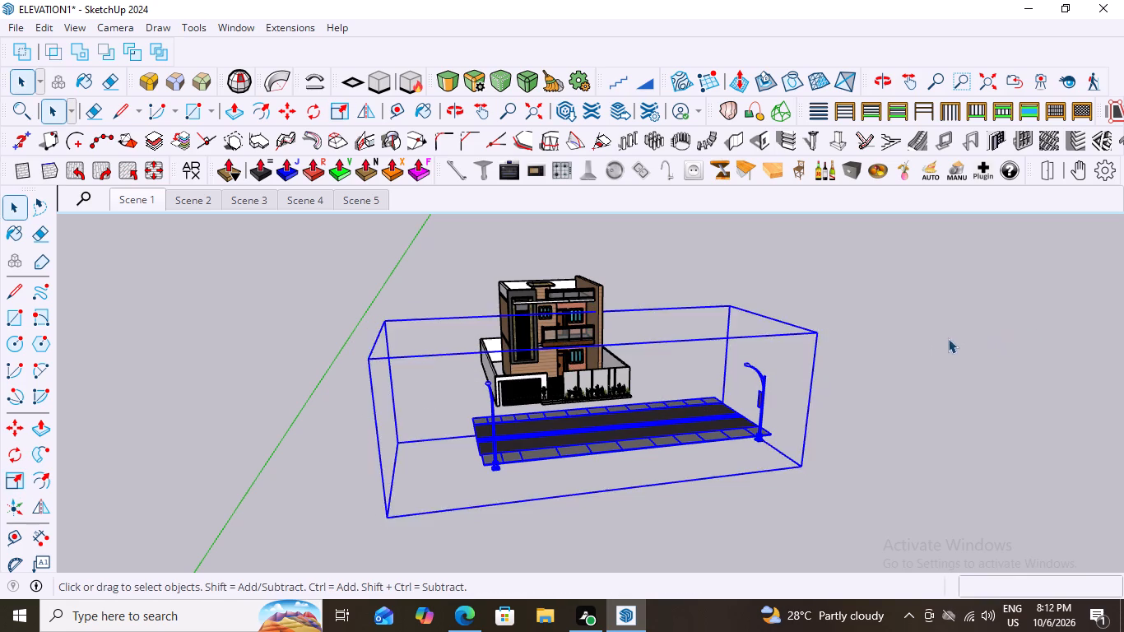
click(946, 339)
Scale the road and street-light group down uniformly again, by a factor of 0.92 and a little further, to suit the house frontage.
scroll(708, 443, down, 3)
middle_drag(698, 453, 988, 478)
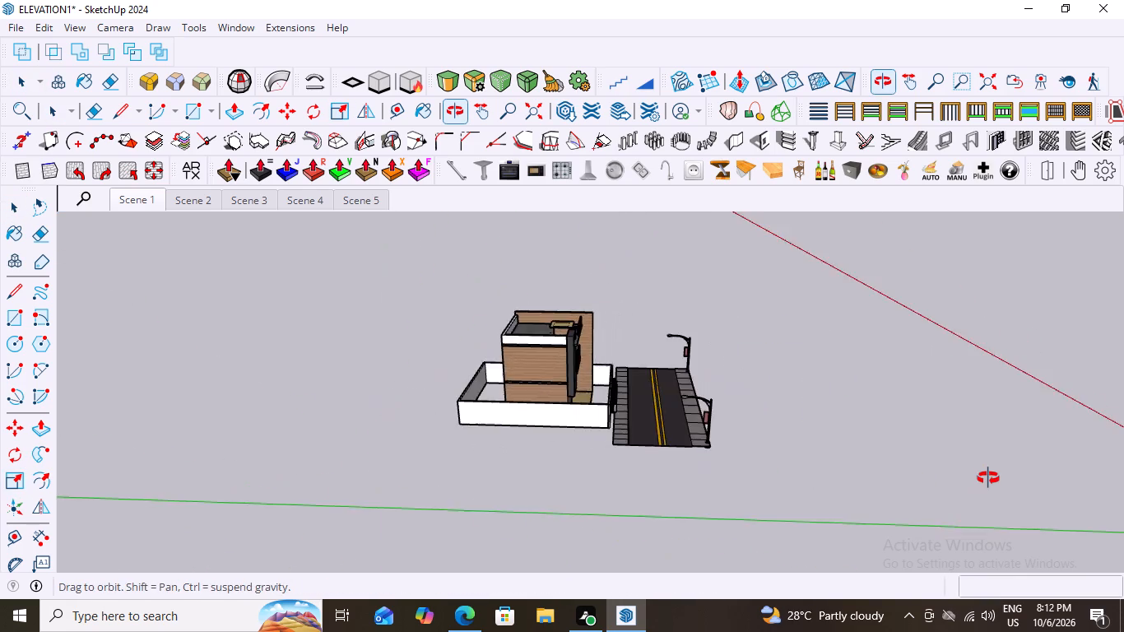
middle_drag(988, 478, 639, 529)
scroll(639, 529, up, 4)
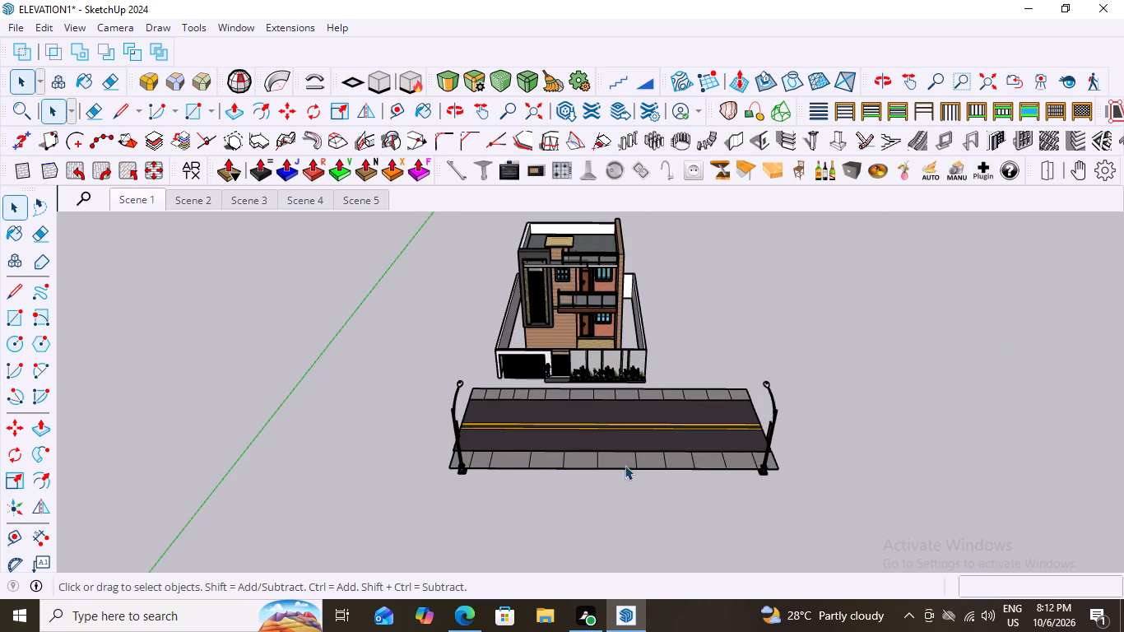
click(606, 448)
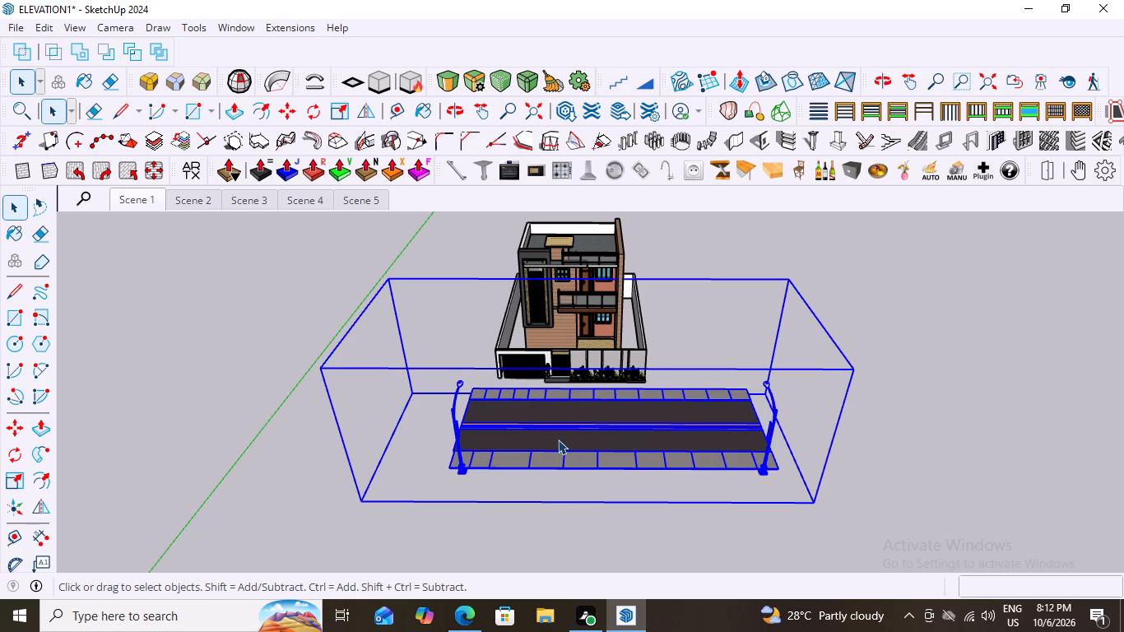
key(s)
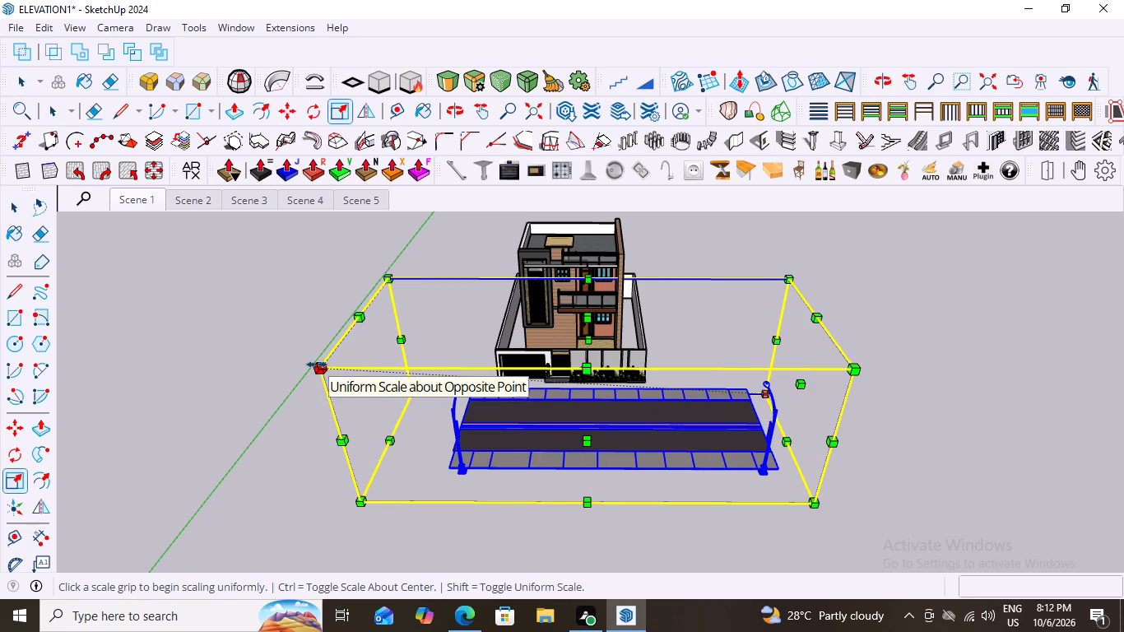
drag(317, 365, 373, 354)
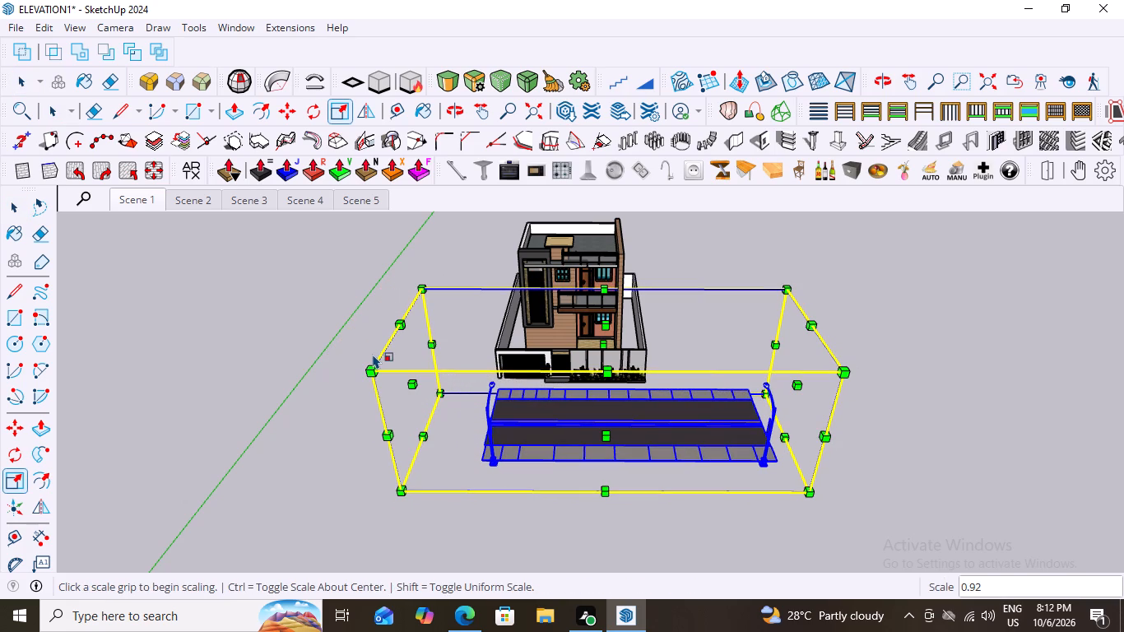
drag(372, 367, 394, 365)
key(space)
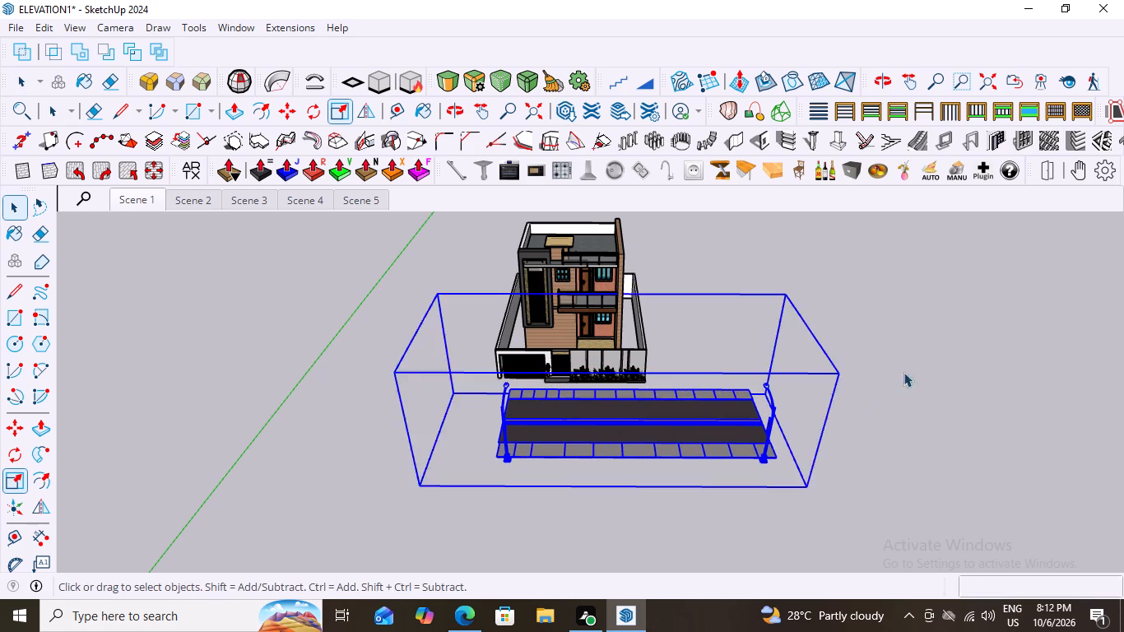
click(922, 360)
Move the road group about 8' 2" along the house front toward the garage side.
middle_drag(647, 476, 776, 434)
scroll(776, 434, up, 1)
scroll(619, 455, up, 3)
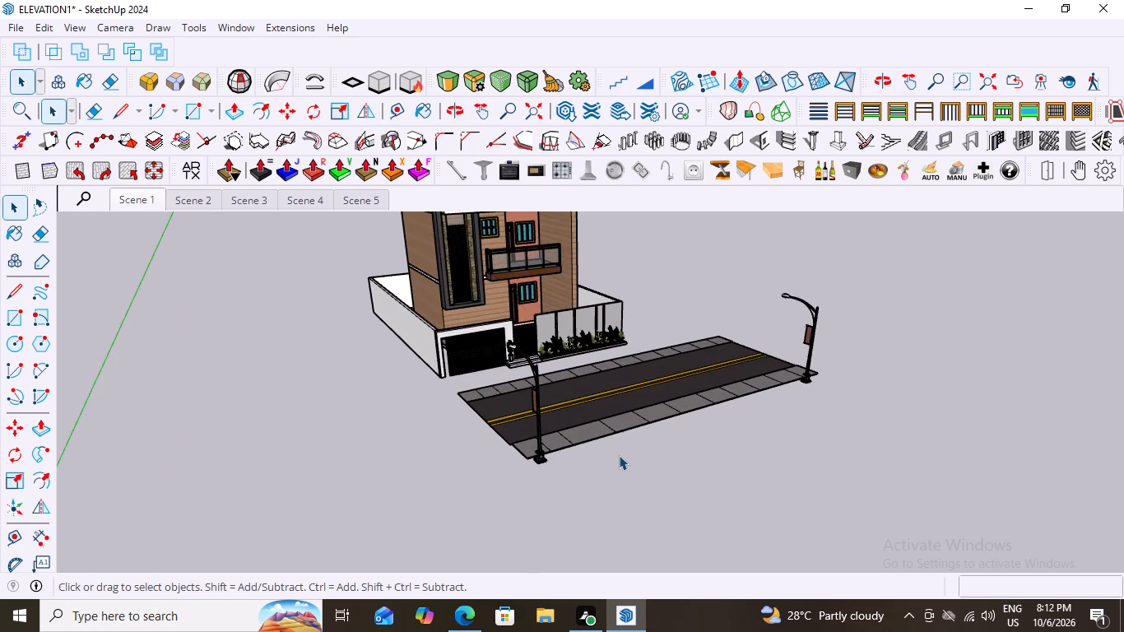
click(583, 417)
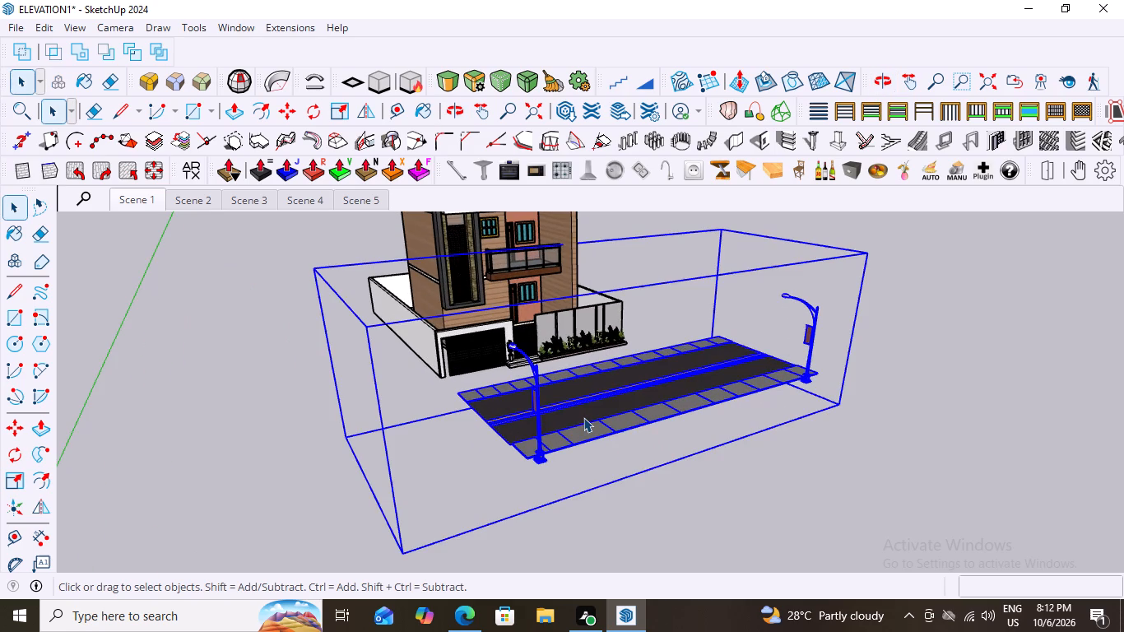
key(m)
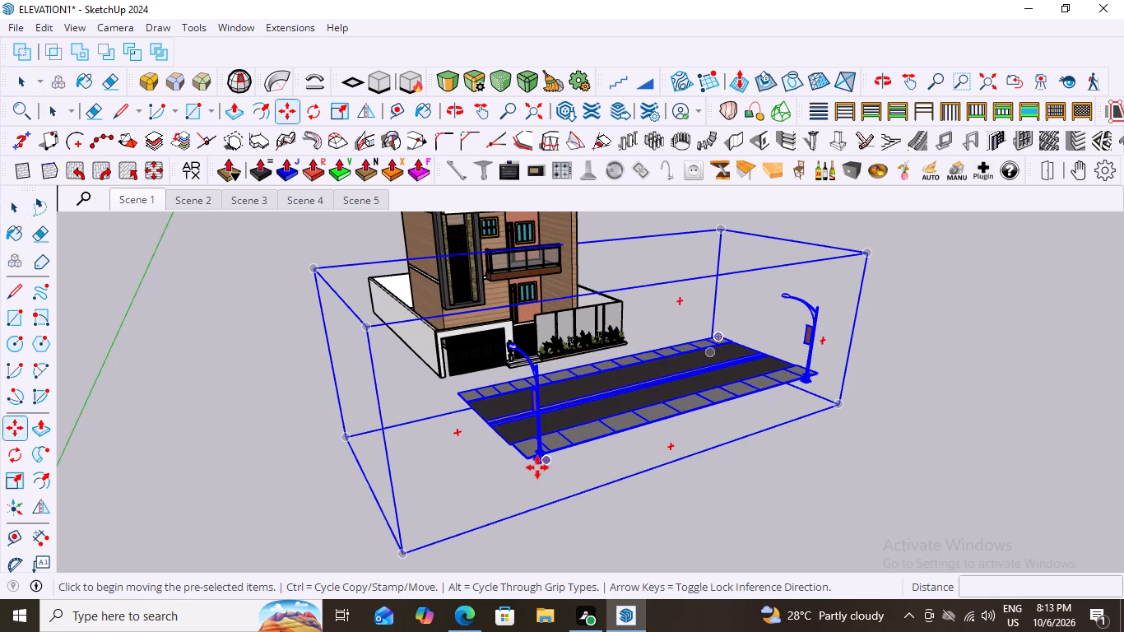
click(529, 458)
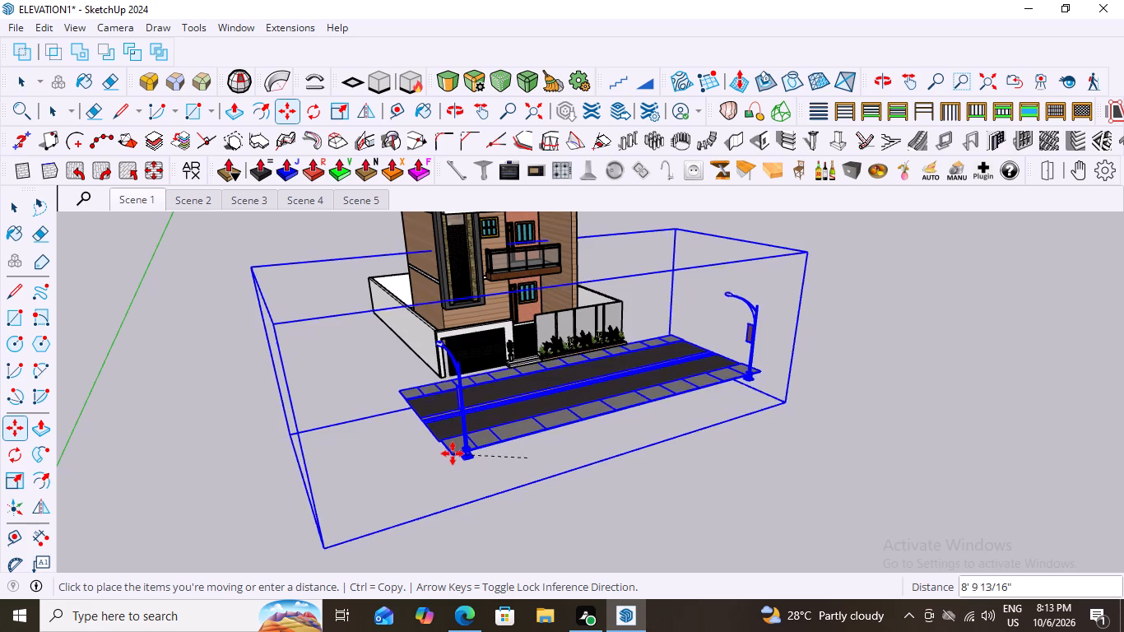
scroll(453, 466, up, 6)
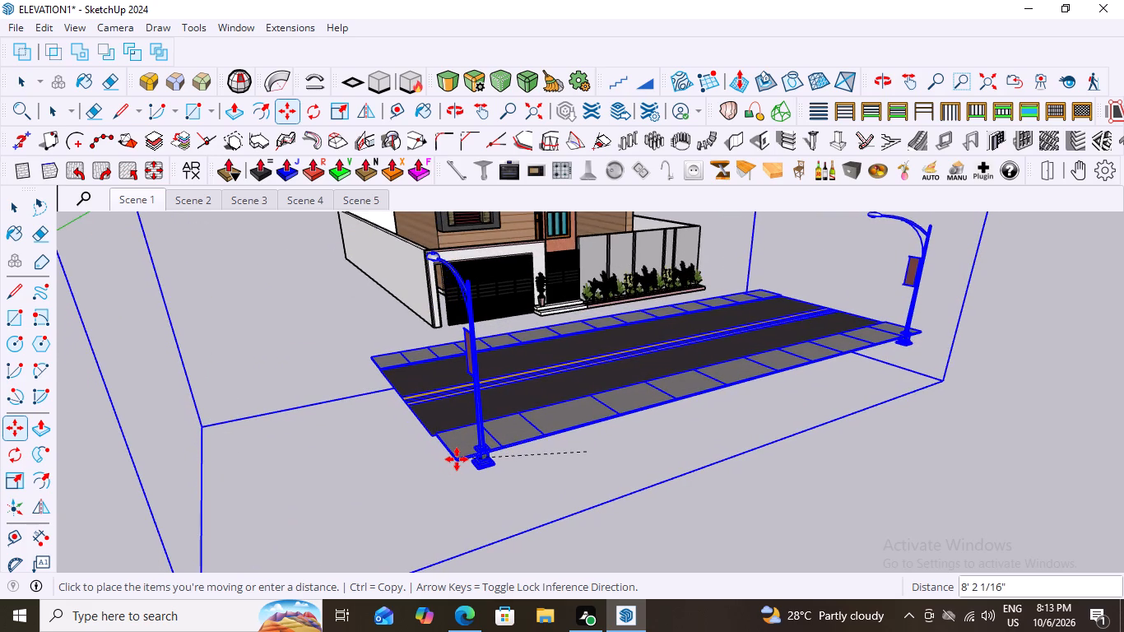
click(457, 459)
scroll(249, 475, down, 13)
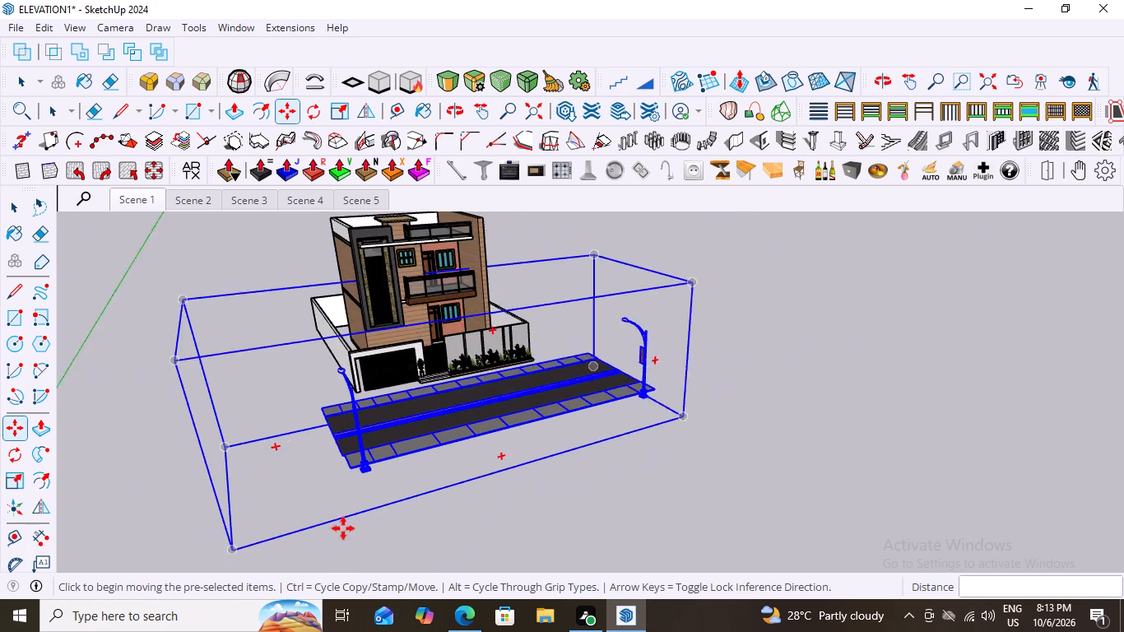
key(space)
click(732, 421)
Raise the road group vertically about 2' 10 13/16", from its sidewalk corner to the base level of the front planter.
scroll(587, 467, down, 4)
middle_drag(636, 456, 394, 440)
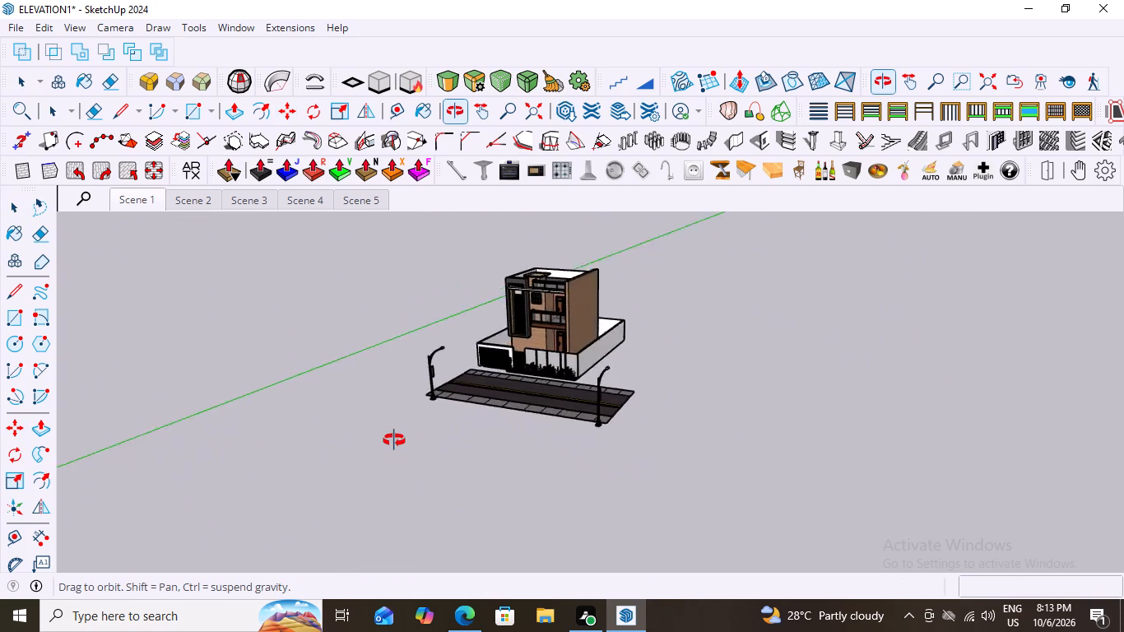
middle_drag(394, 440, 383, 428)
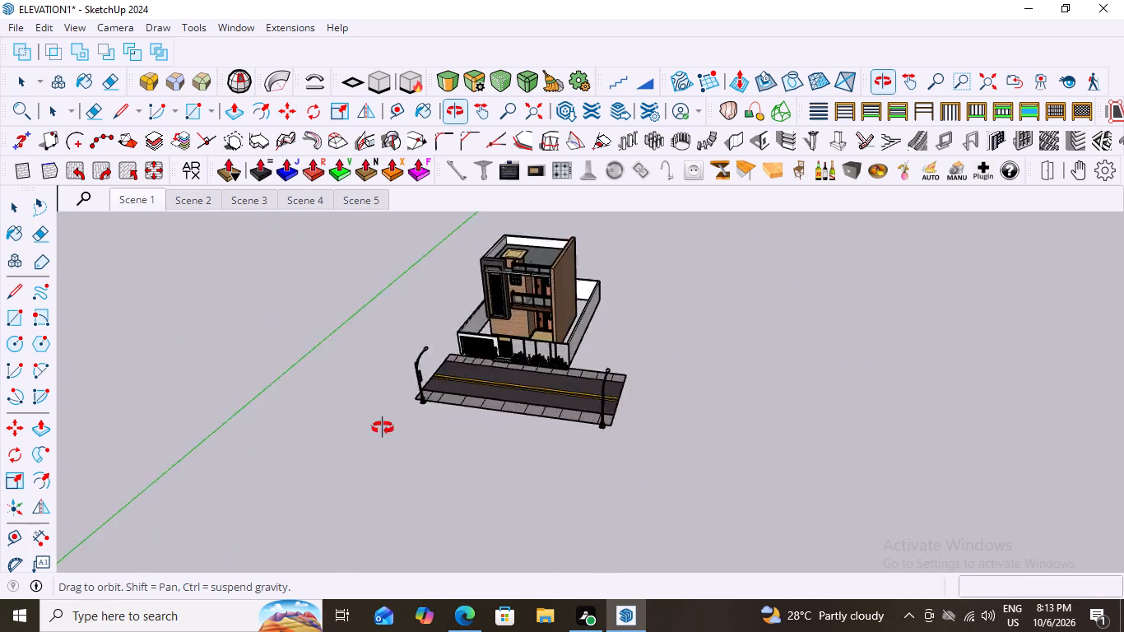
middle_drag(383, 428, 367, 433)
scroll(645, 411, up, 1)
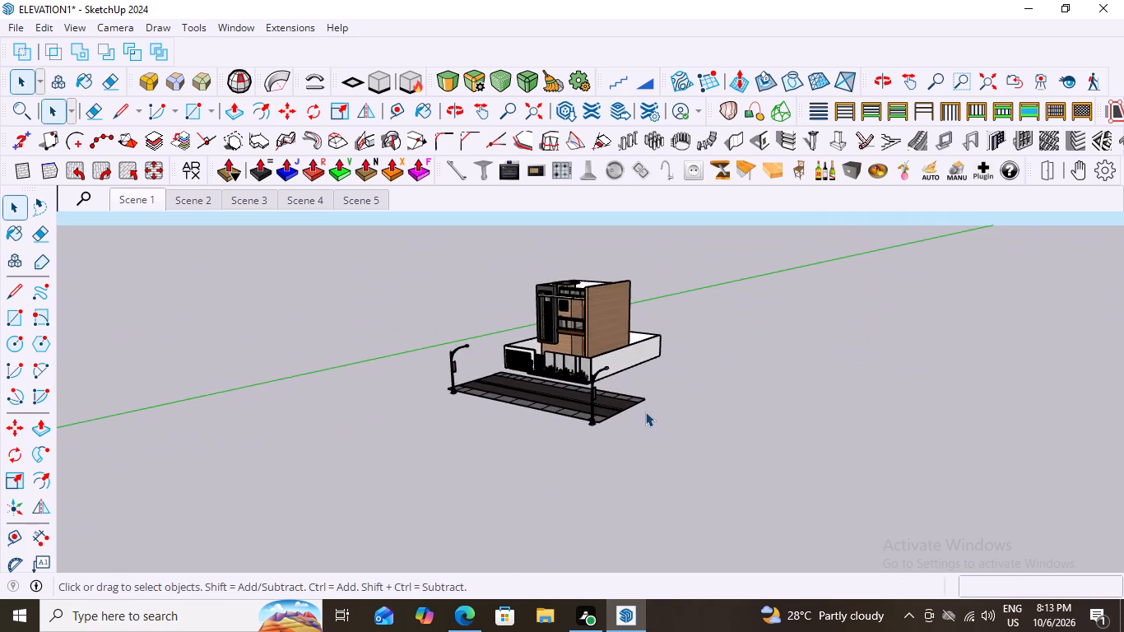
scroll(645, 411, up, 4)
middle_drag(668, 407, 534, 384)
scroll(534, 384, up, 2)
middle_click(534, 384)
scroll(534, 384, up, 8)
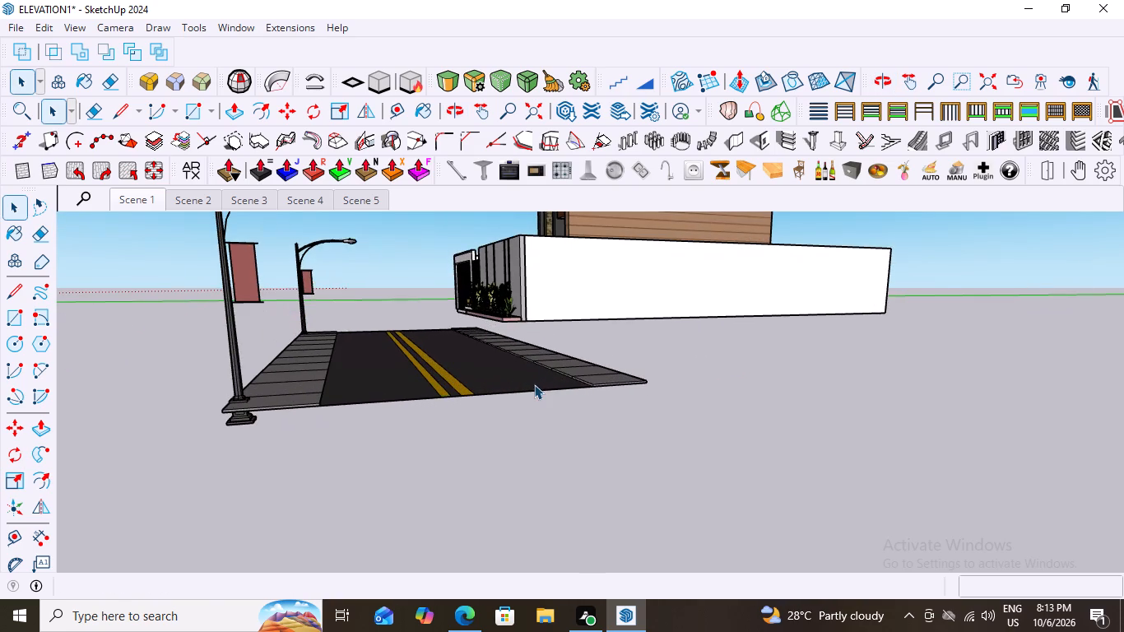
click(499, 379)
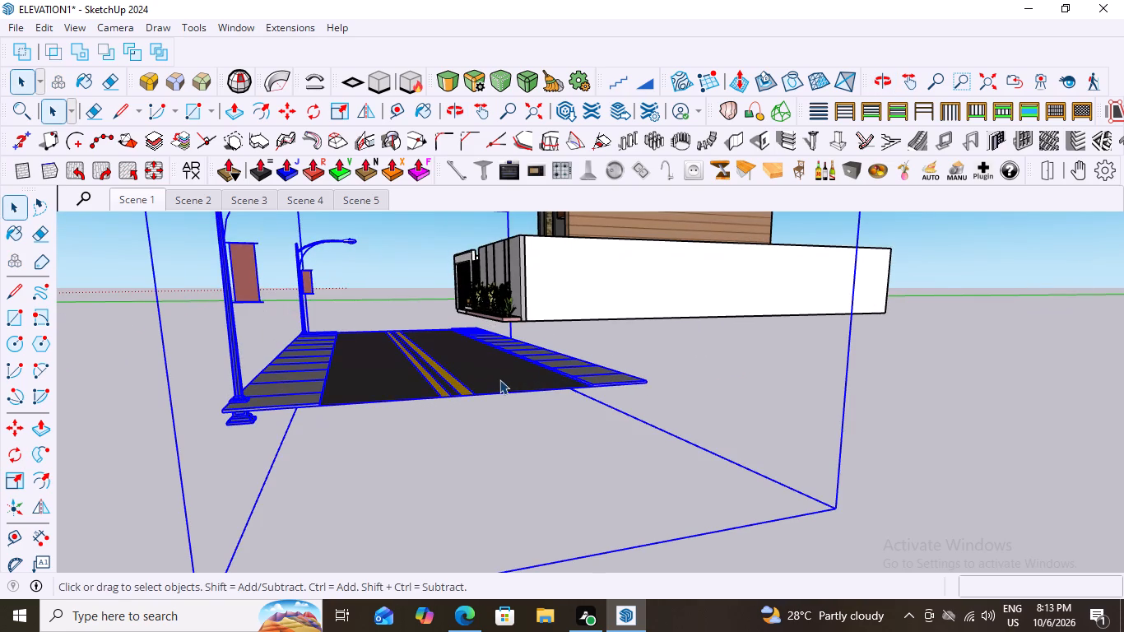
key(m)
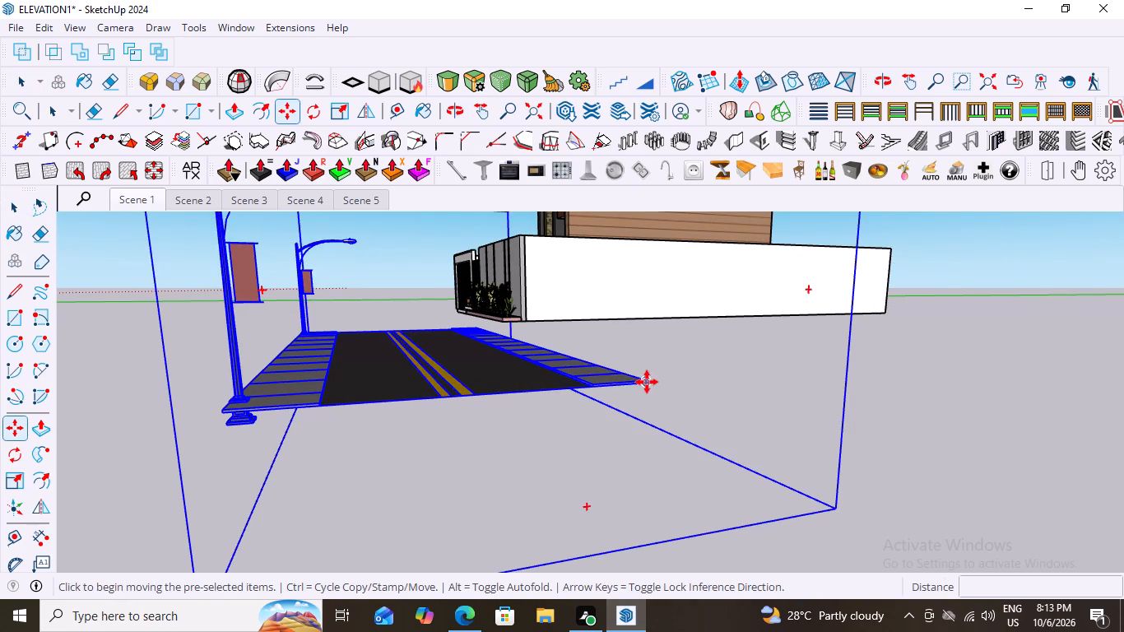
click(647, 382)
key(Up)
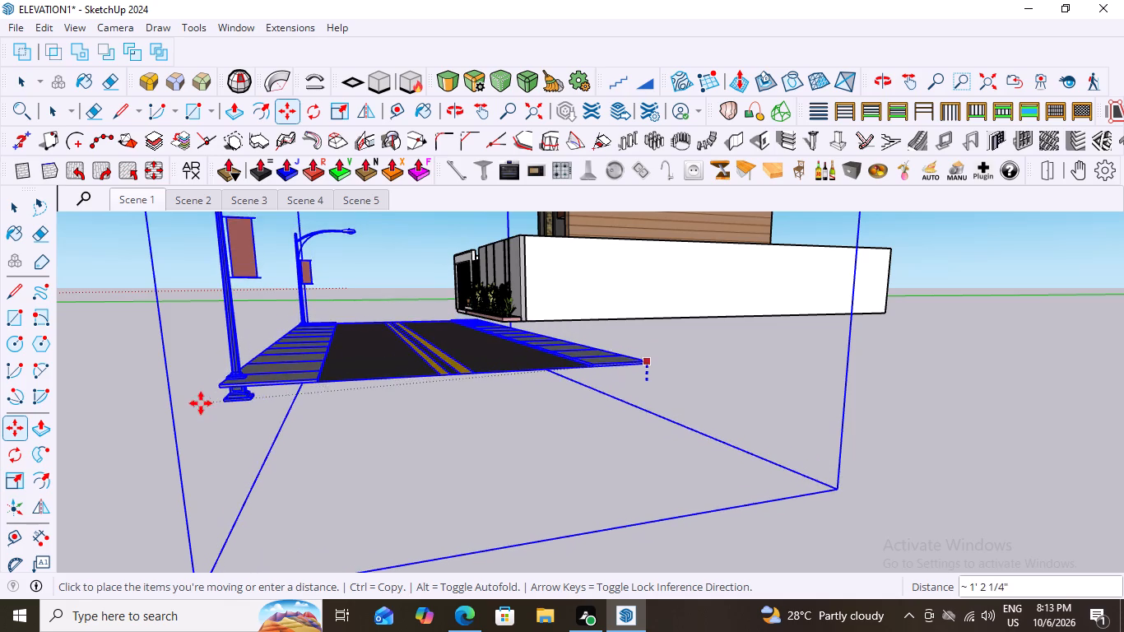
scroll(235, 467, down, 2)
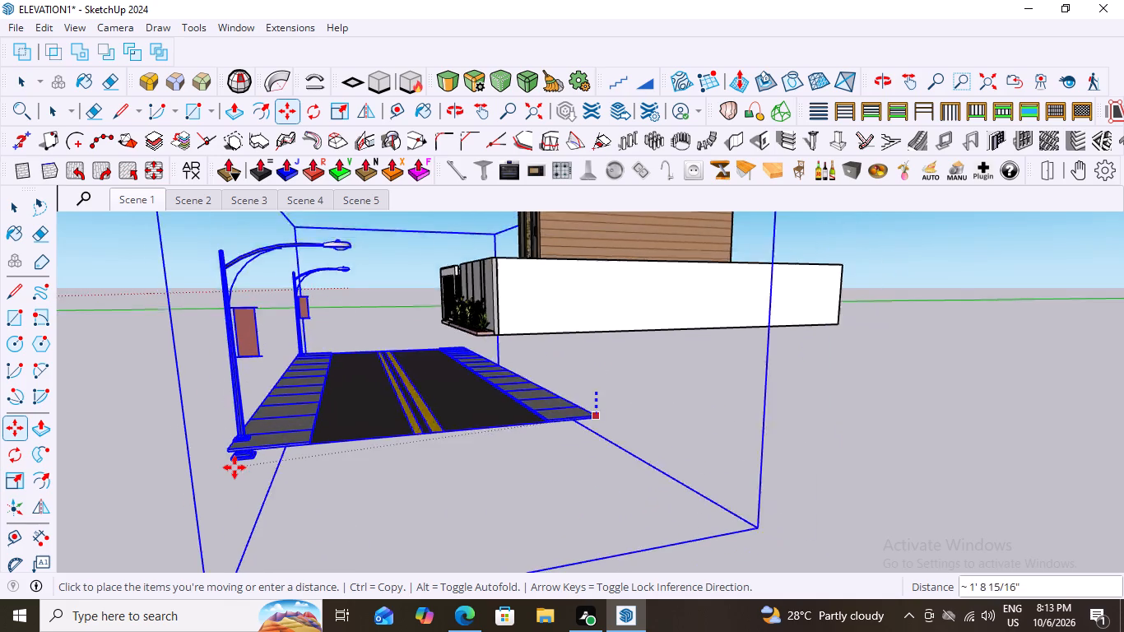
scroll(235, 467, down, 9)
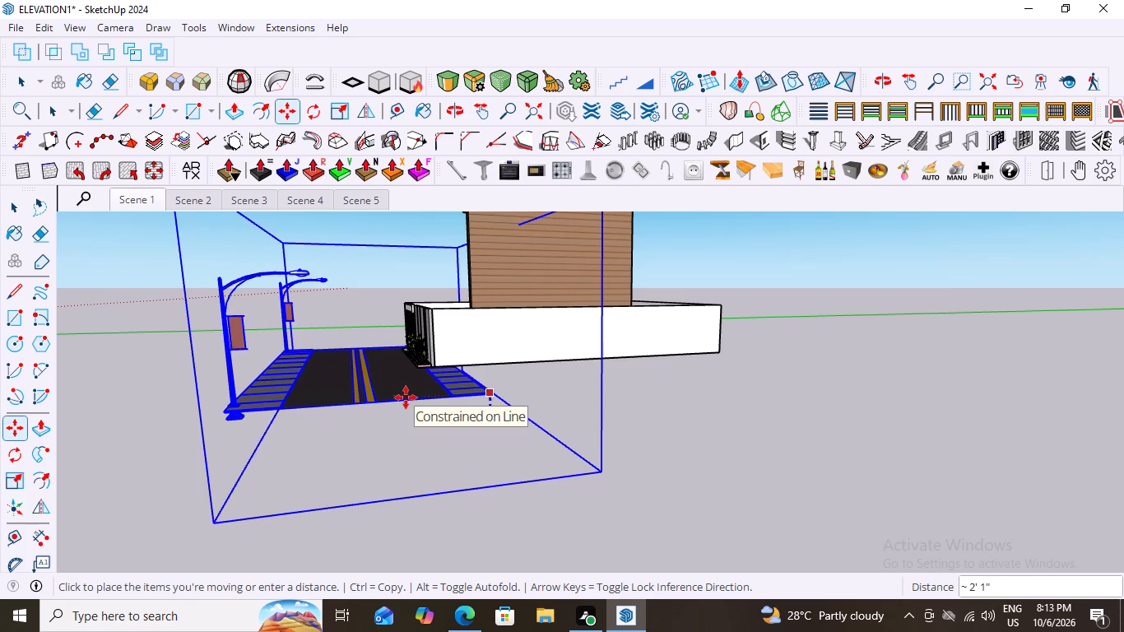
scroll(374, 404, up, 5)
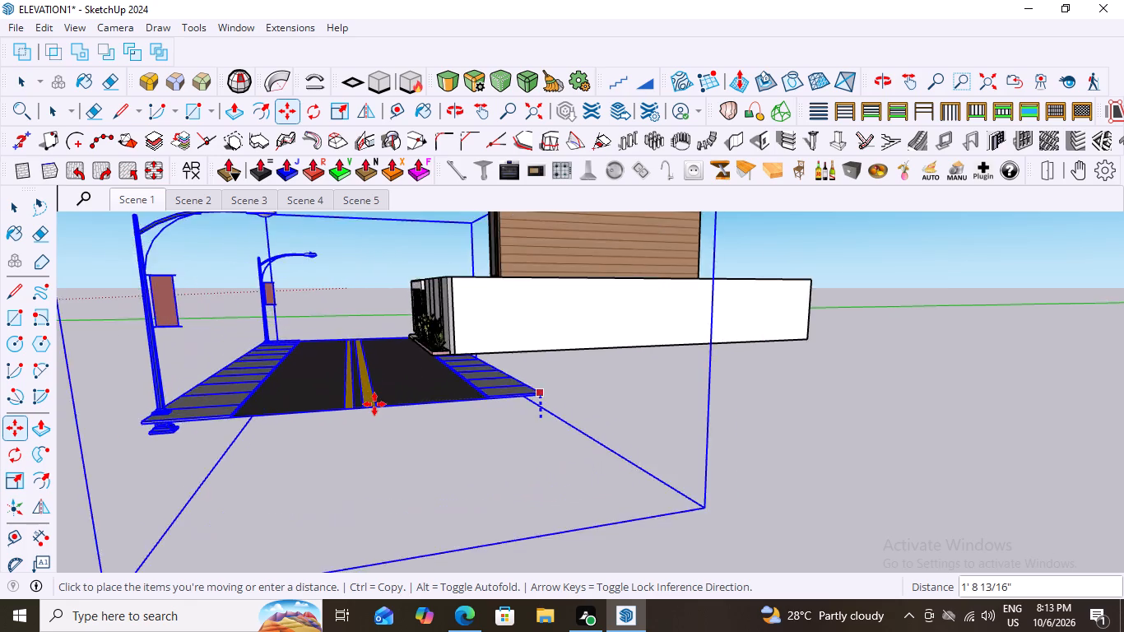
scroll(374, 404, up, 17)
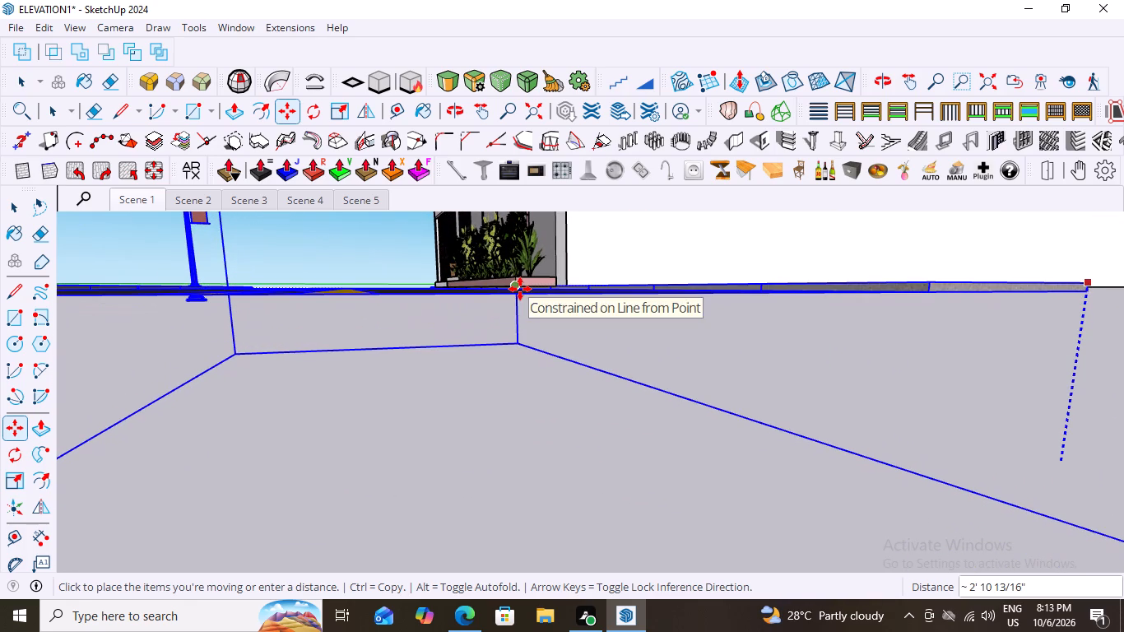
click(520, 289)
scroll(450, 381, down, 20)
scroll(450, 381, down, 10)
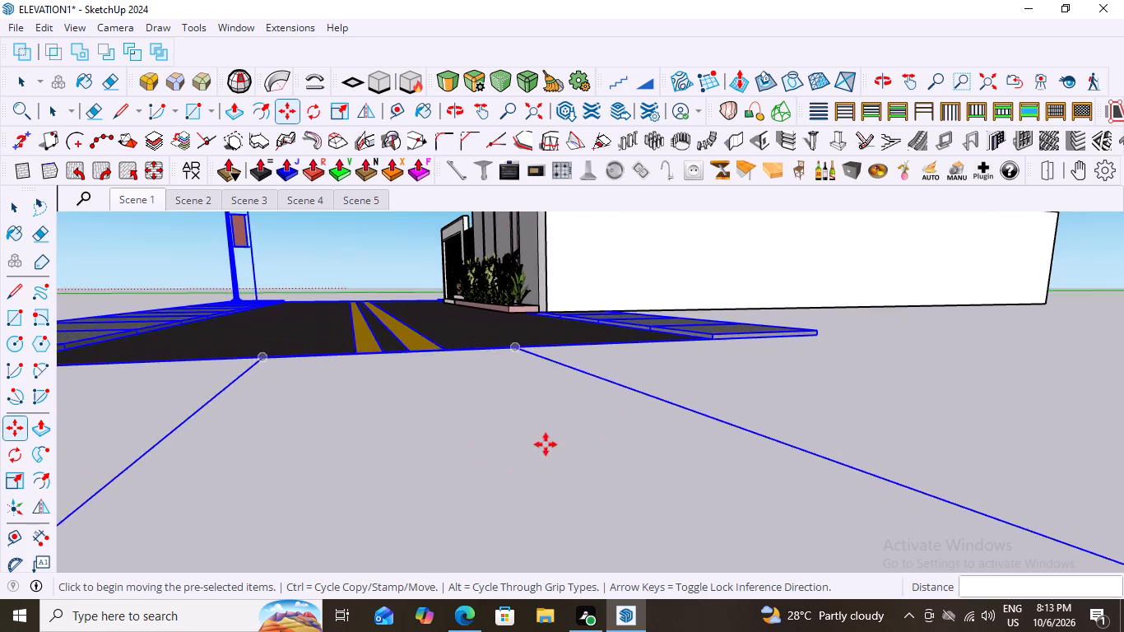
scroll(546, 444, down, 20)
scroll(546, 444, down, 20)
scroll(546, 444, down, 2)
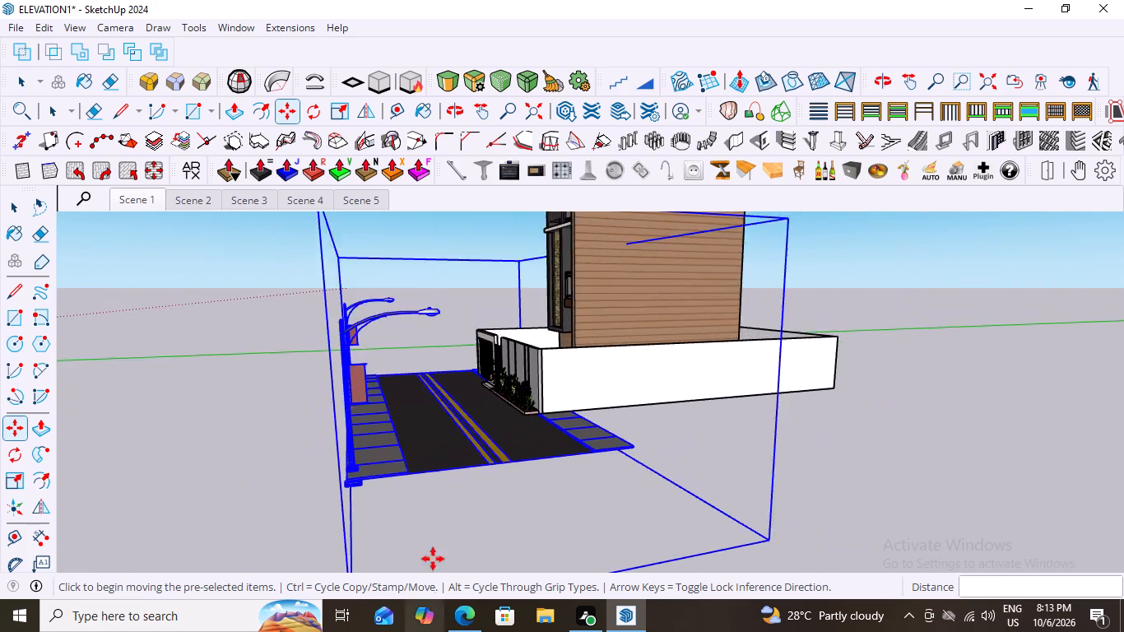
scroll(433, 559, down, 10)
key(space)
click(855, 478)
Move the road and street-light group about 9' 9 7/8" outward from the front boundary wall so it clears the planter.
middle_drag(537, 476, 653, 469)
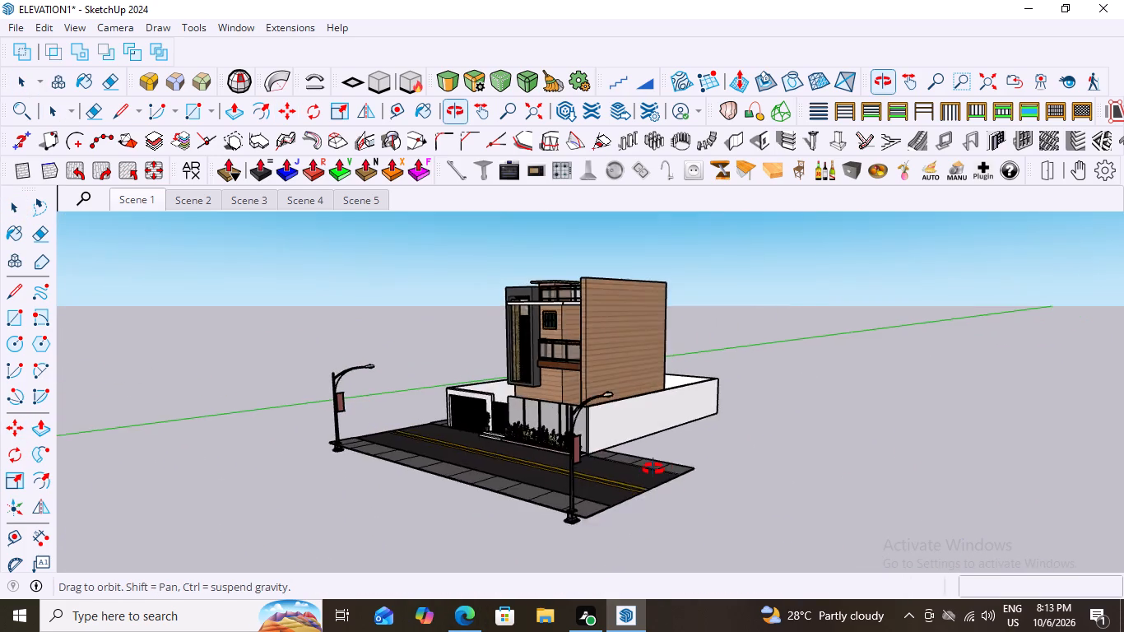
middle_drag(653, 469, 566, 494)
scroll(531, 538, up, 1)
key(m)
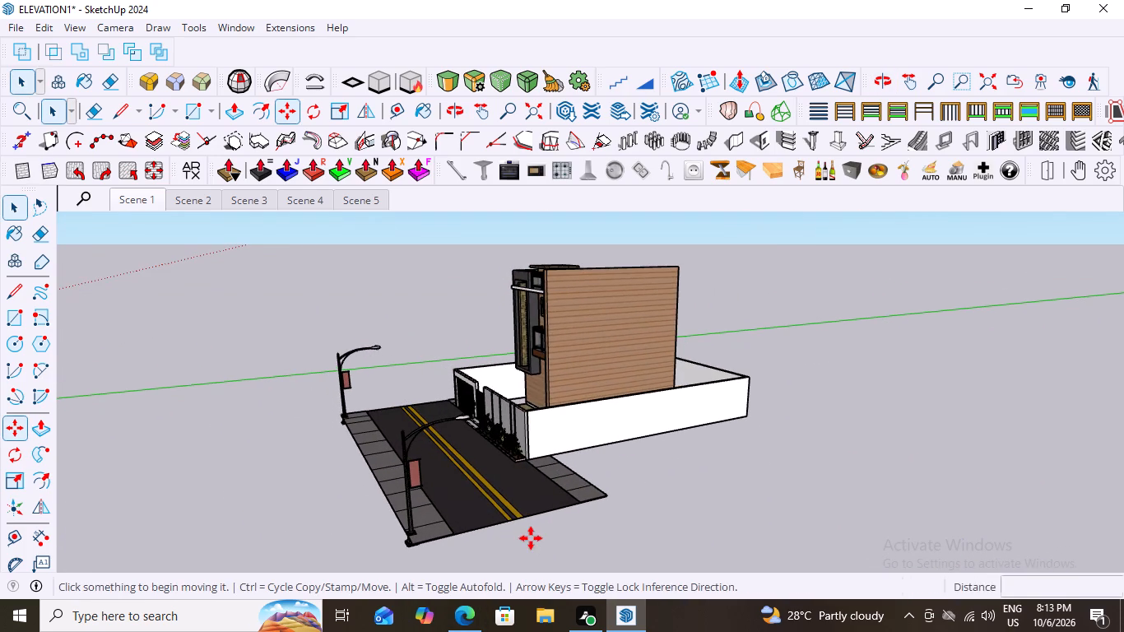
click(608, 495)
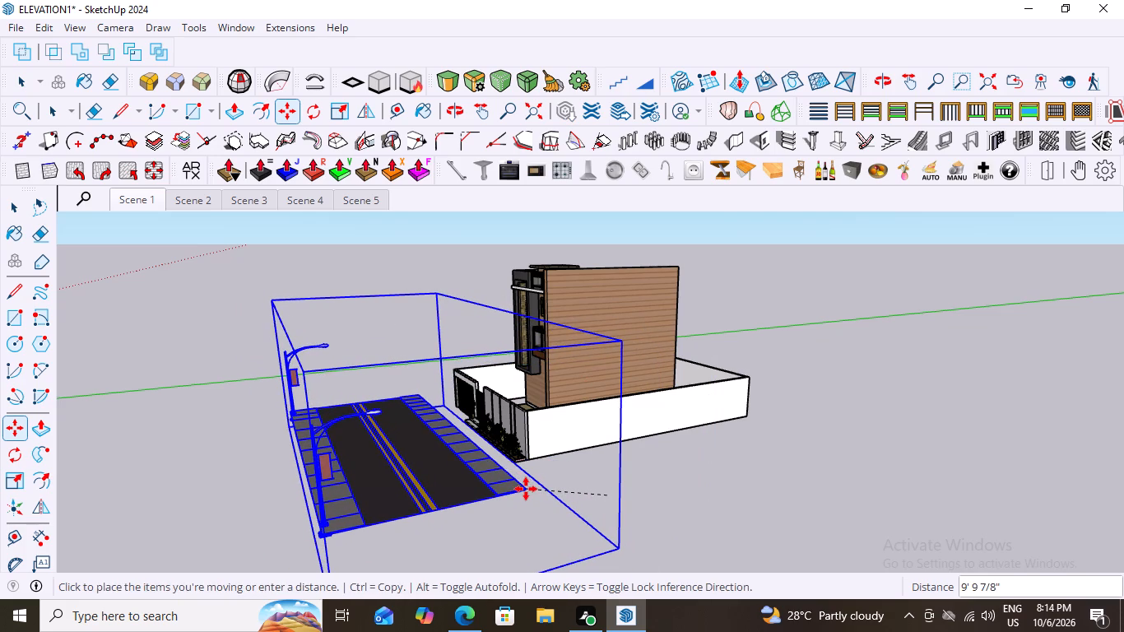
click(526, 489)
key(space)
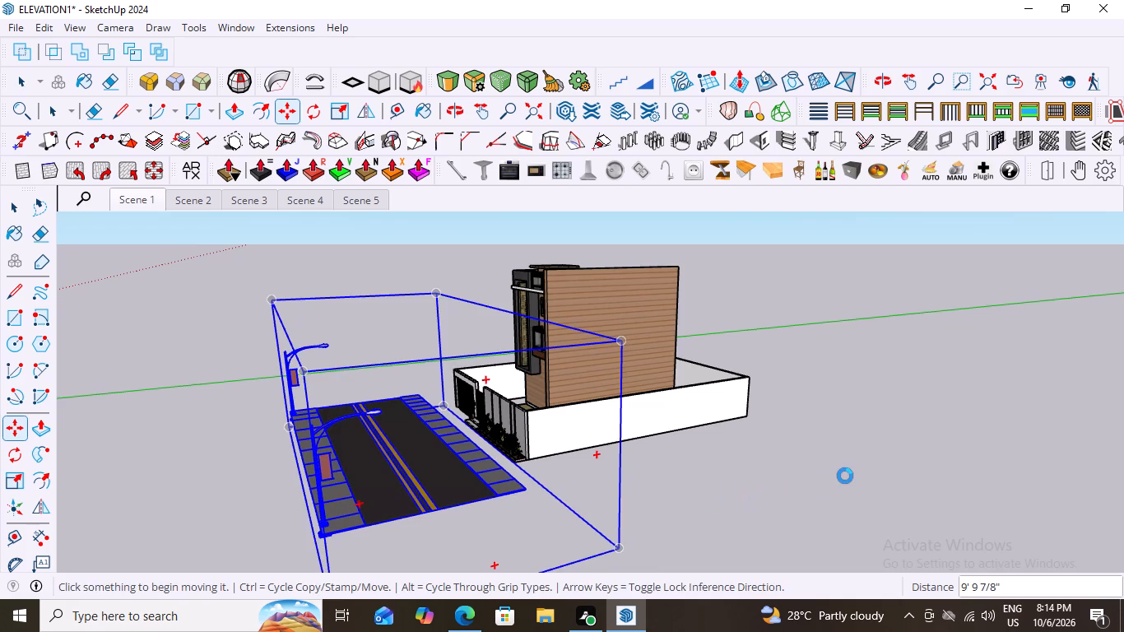
Examine the road's position, size and level relative to the house and front boundary wall from several angles.
scroll(845, 476, down, 9)
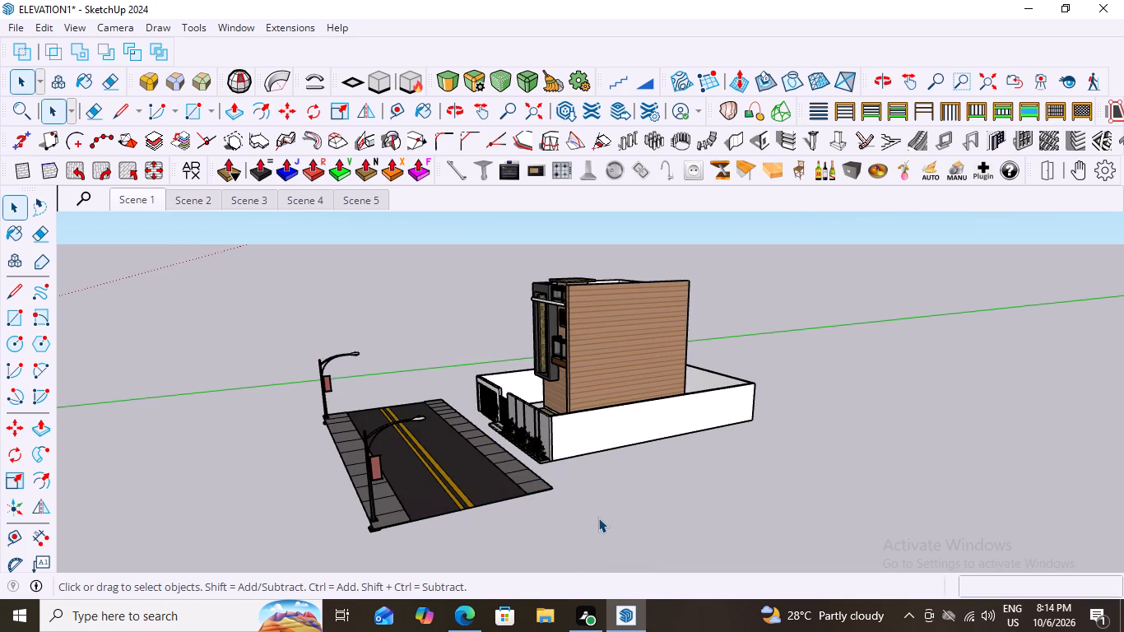
middle_drag(548, 521, 609, 527)
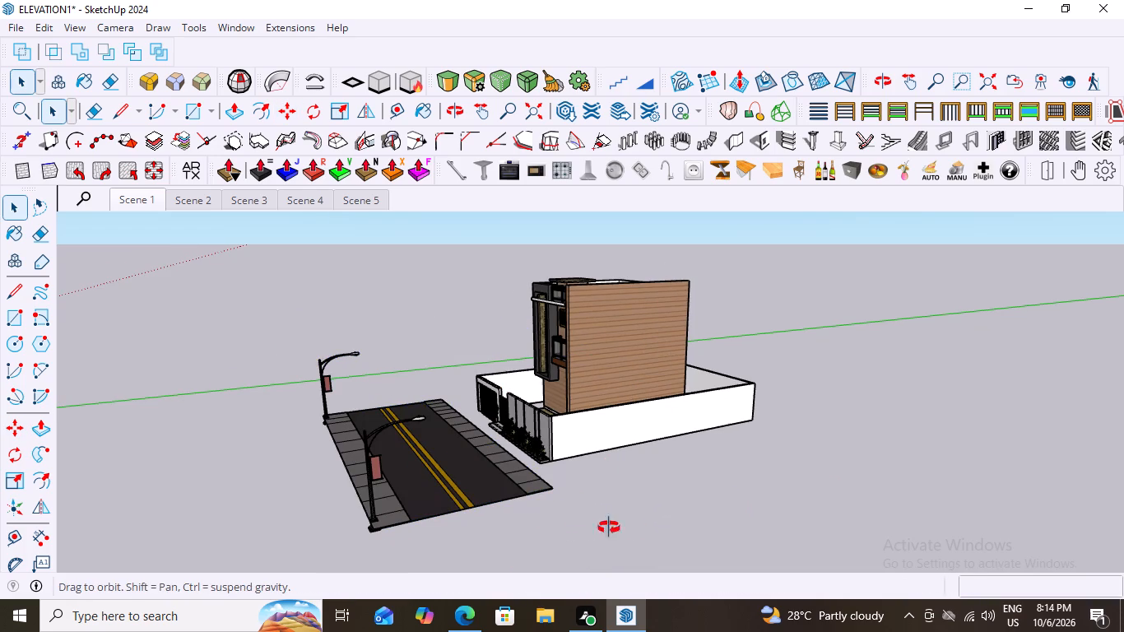
middle_drag(609, 527, 840, 521)
scroll(757, 535, up, 2)
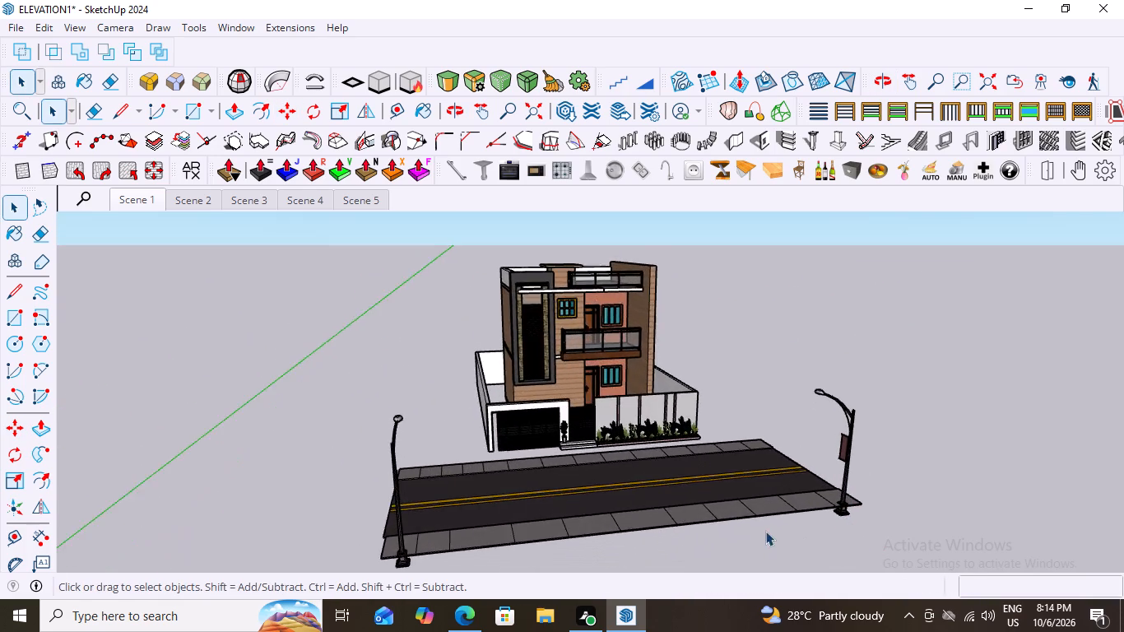
scroll(788, 517, down, 11)
scroll(619, 551, up, 8)
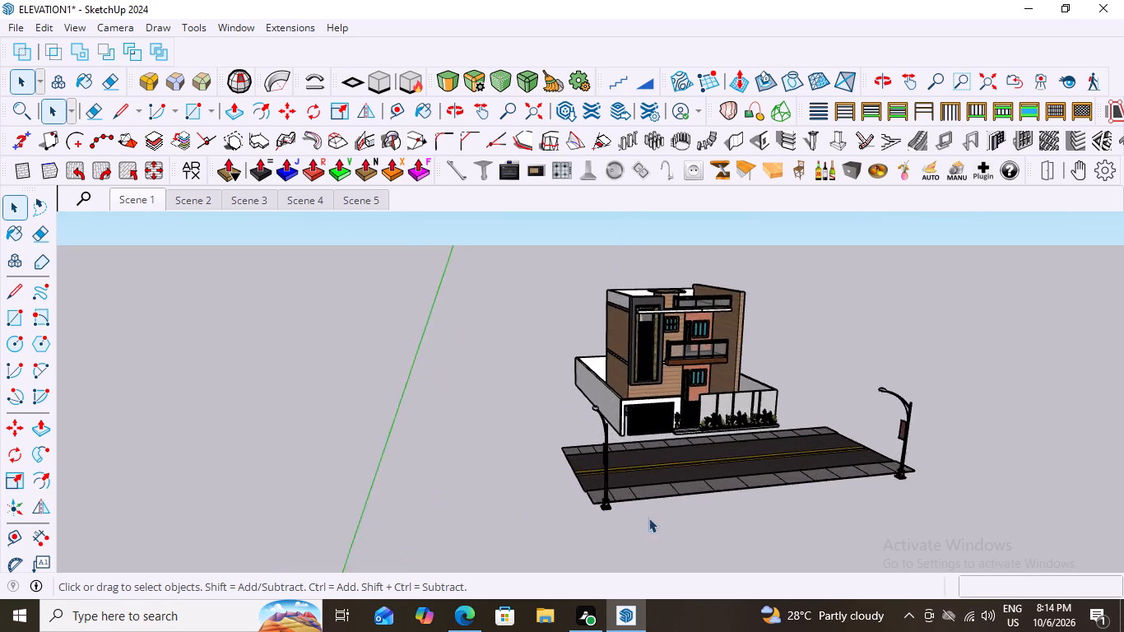
scroll(729, 444, up, 3)
scroll(677, 543, down, 1)
scroll(678, 473, down, 3)
middle_drag(752, 464, 716, 526)
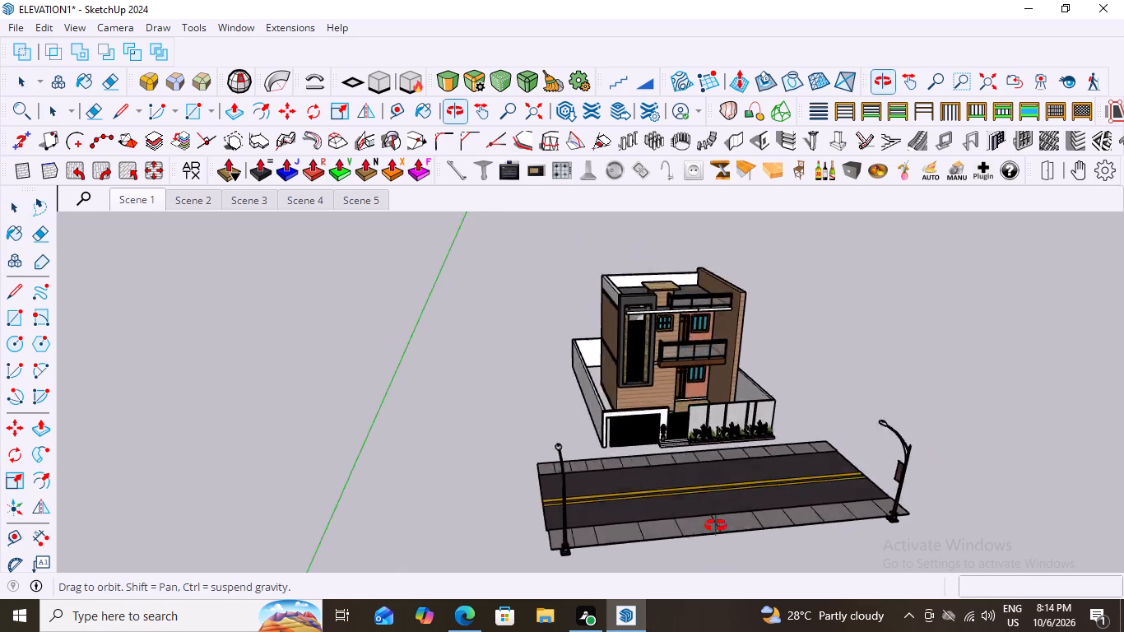
middle_drag(716, 526, 893, 480)
middle_drag(867, 485, 832, 487)
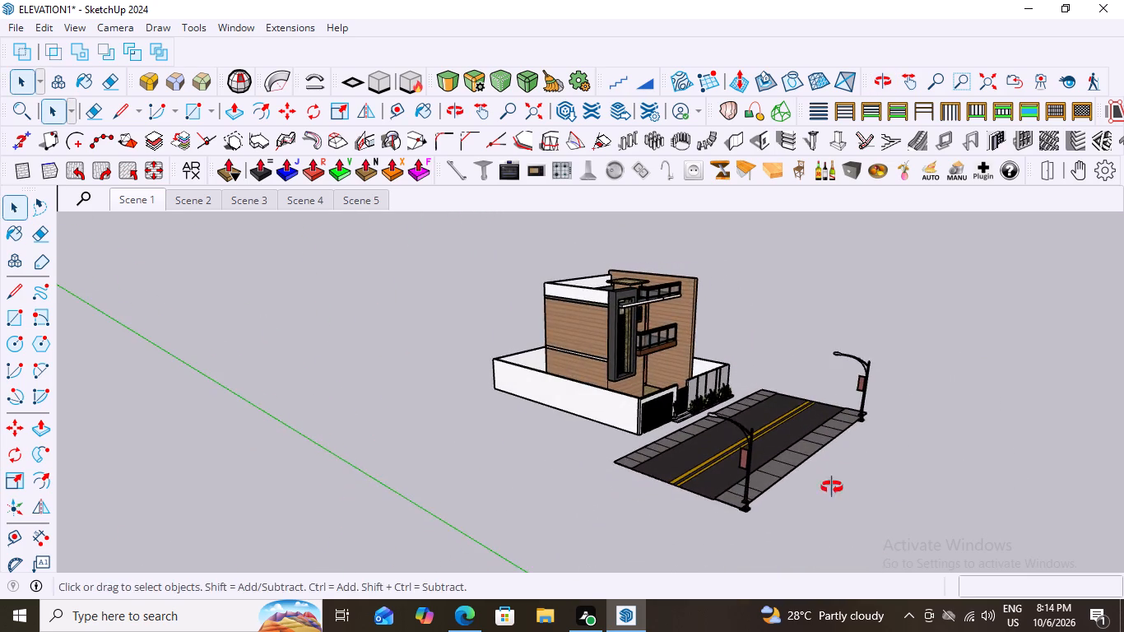
middle_drag(832, 487, 792, 487)
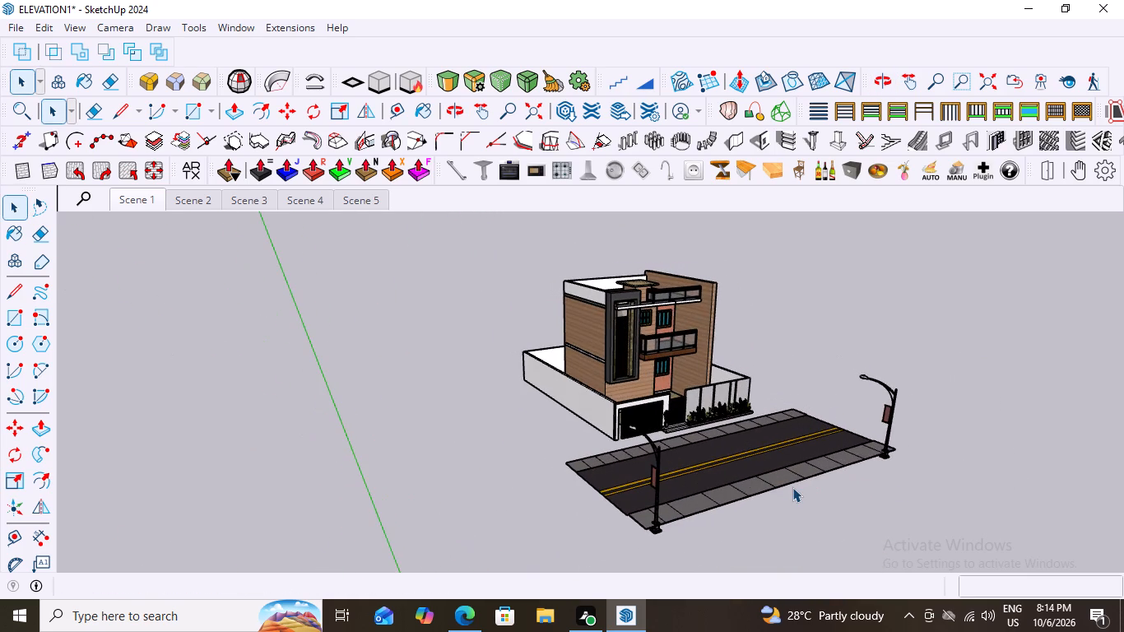
scroll(700, 492, down, 3)
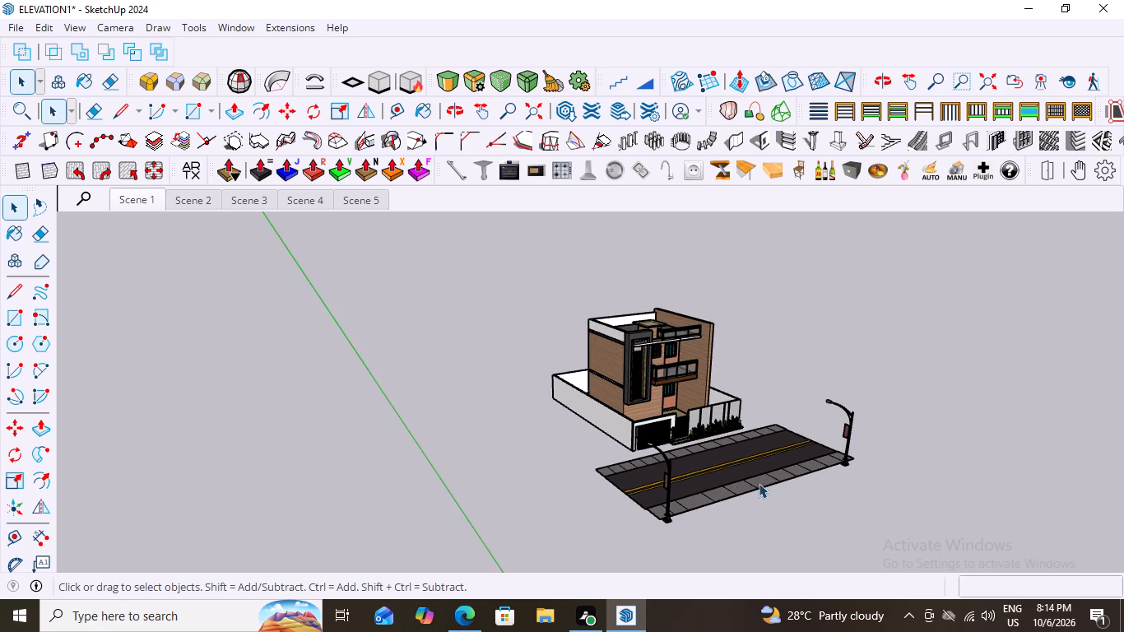
middle_drag(759, 483, 588, 509)
middle_drag(588, 509, 685, 472)
scroll(679, 461, up, 1)
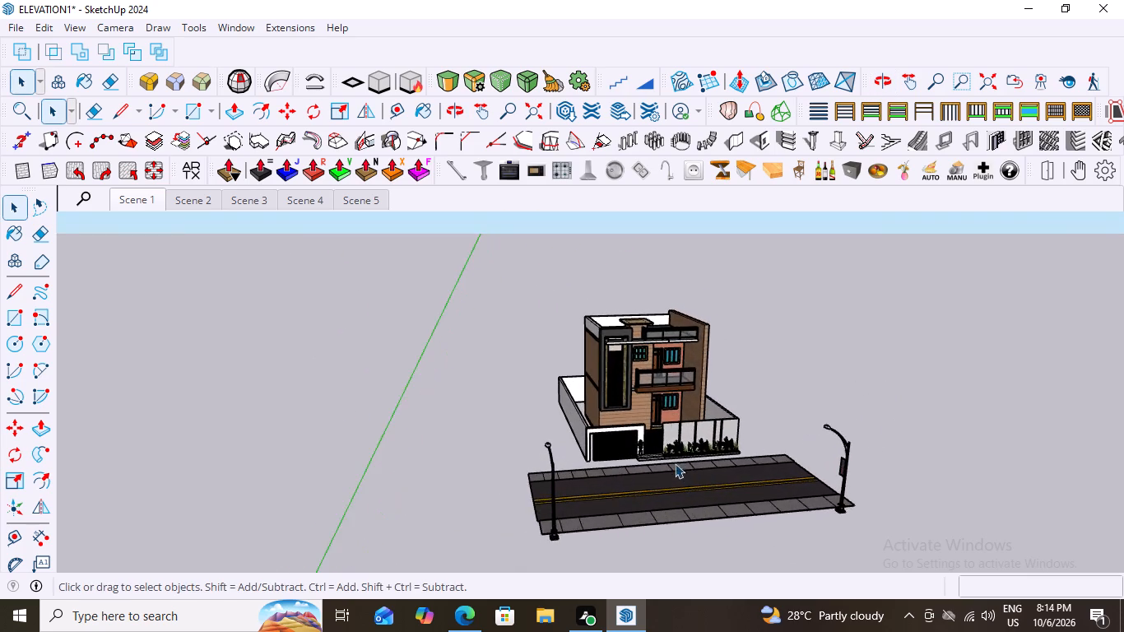
scroll(676, 474, up, 3)
scroll(676, 474, down, 5)
middle_drag(736, 480, 707, 462)
scroll(707, 462, up, 1)
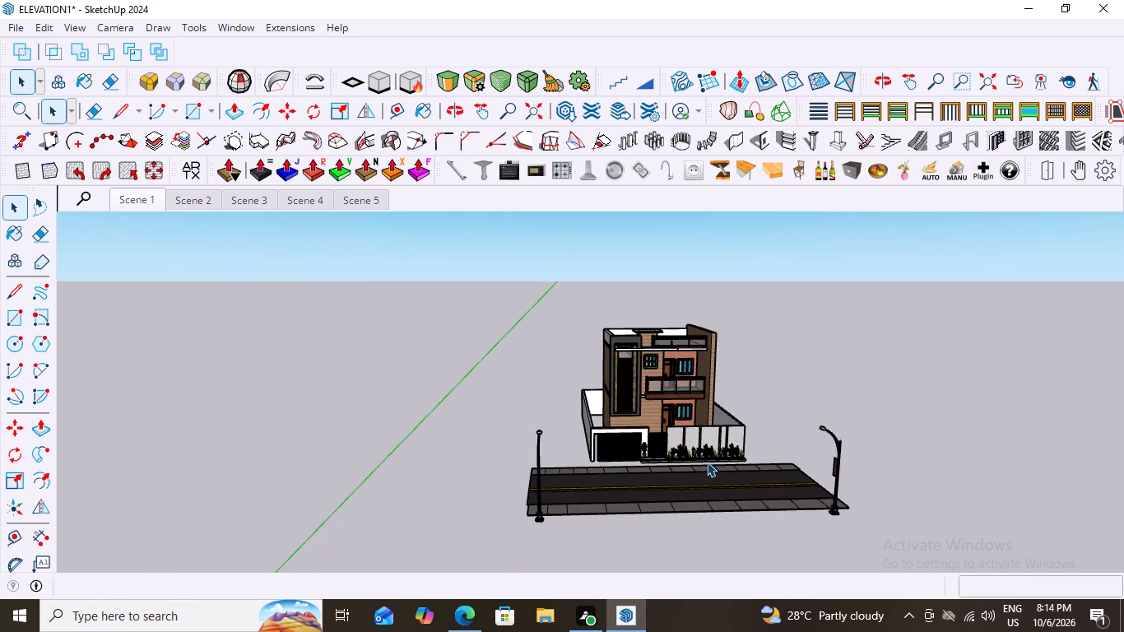
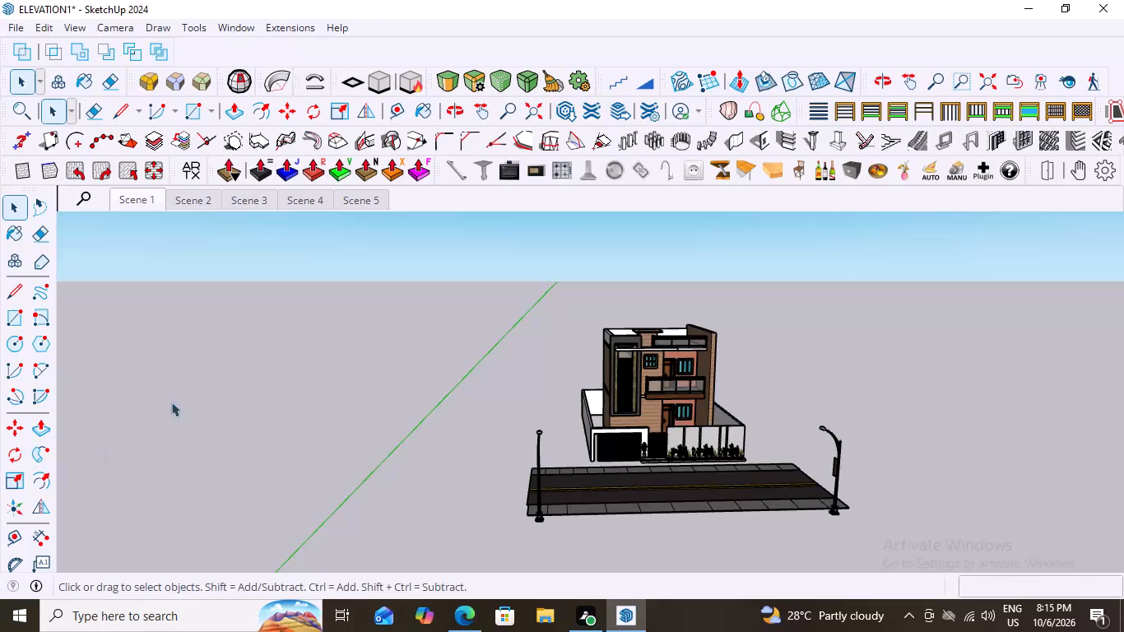
Switch to Scene 1 and examine the road group, with its boxes and text labels, around the house from several angles.
click(124, 195)
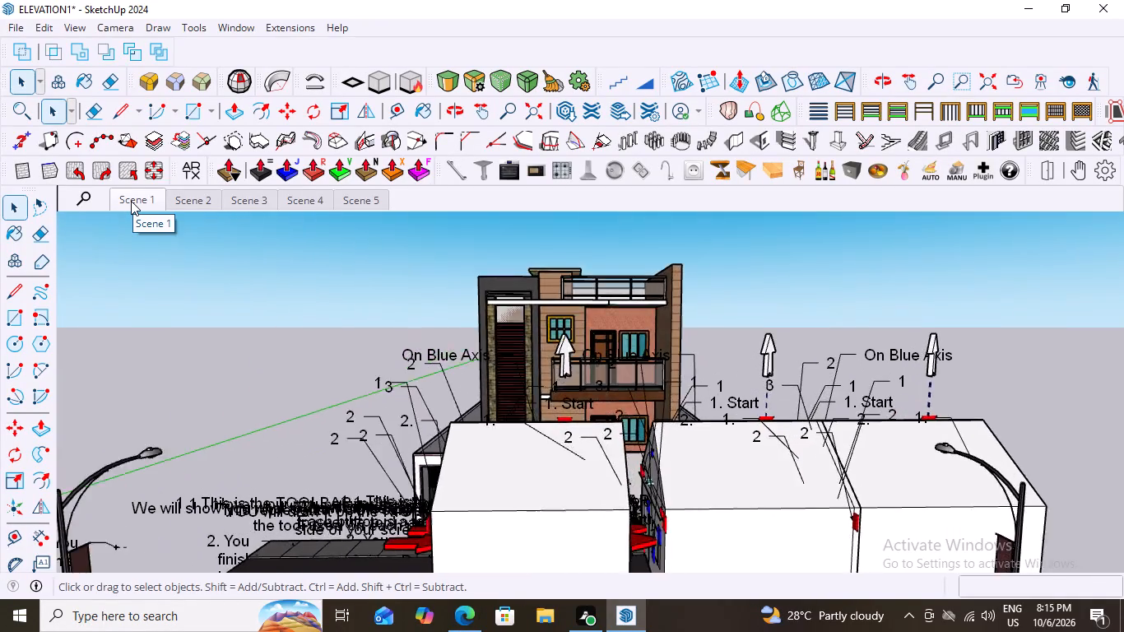
scroll(164, 213, down, 8)
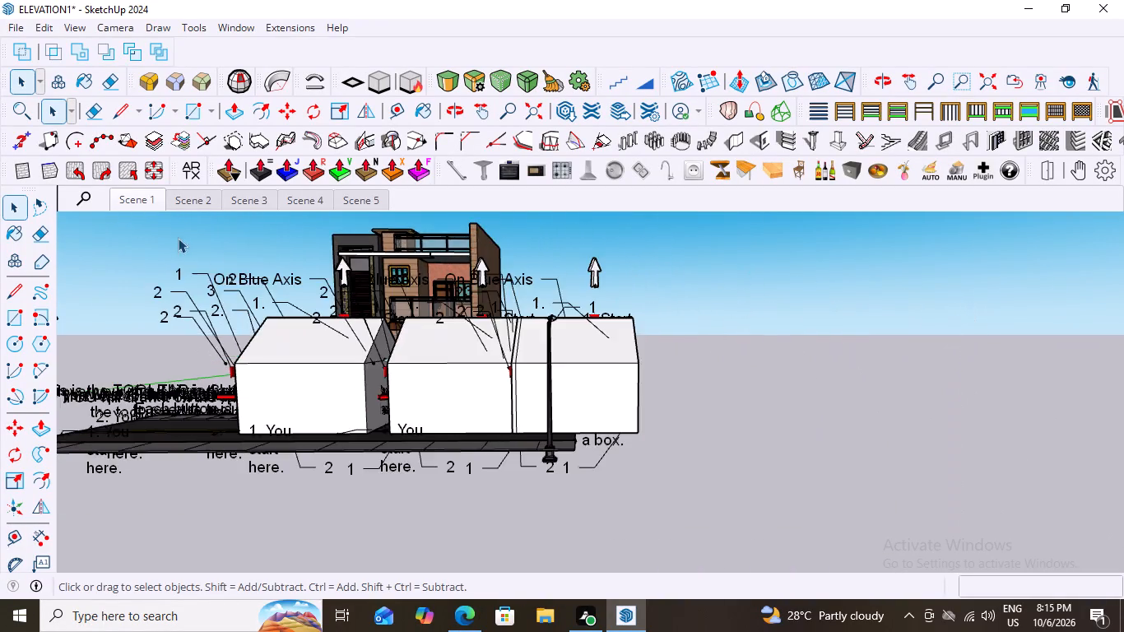
scroll(248, 271, down, 3)
click(658, 351)
key(space)
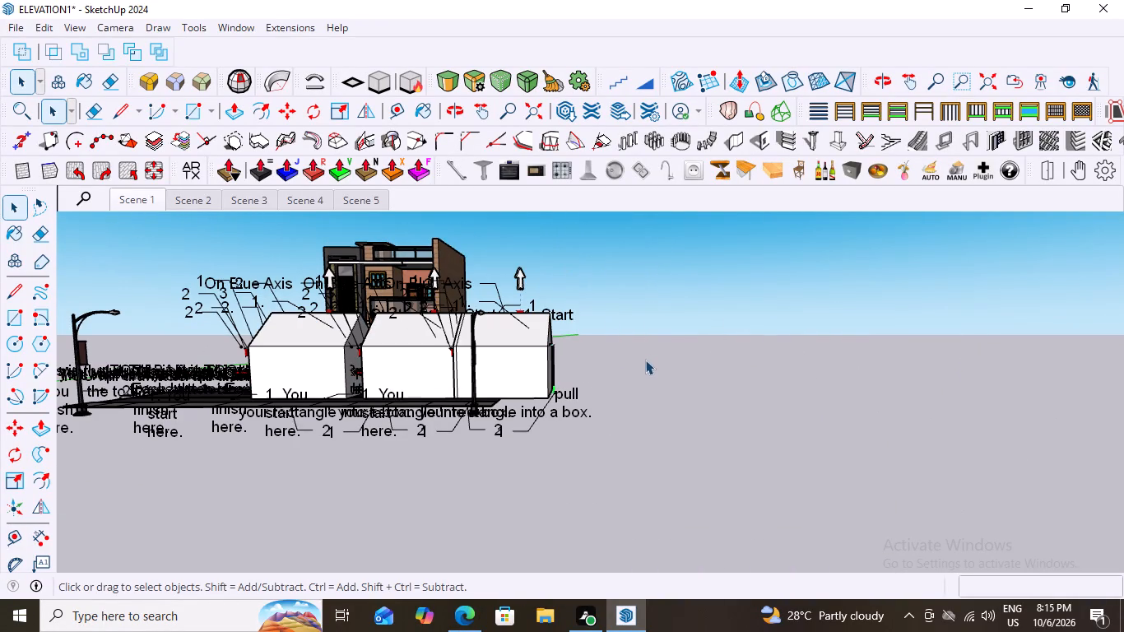
click(645, 360)
click(650, 361)
click(656, 360)
scroll(662, 361, down, 14)
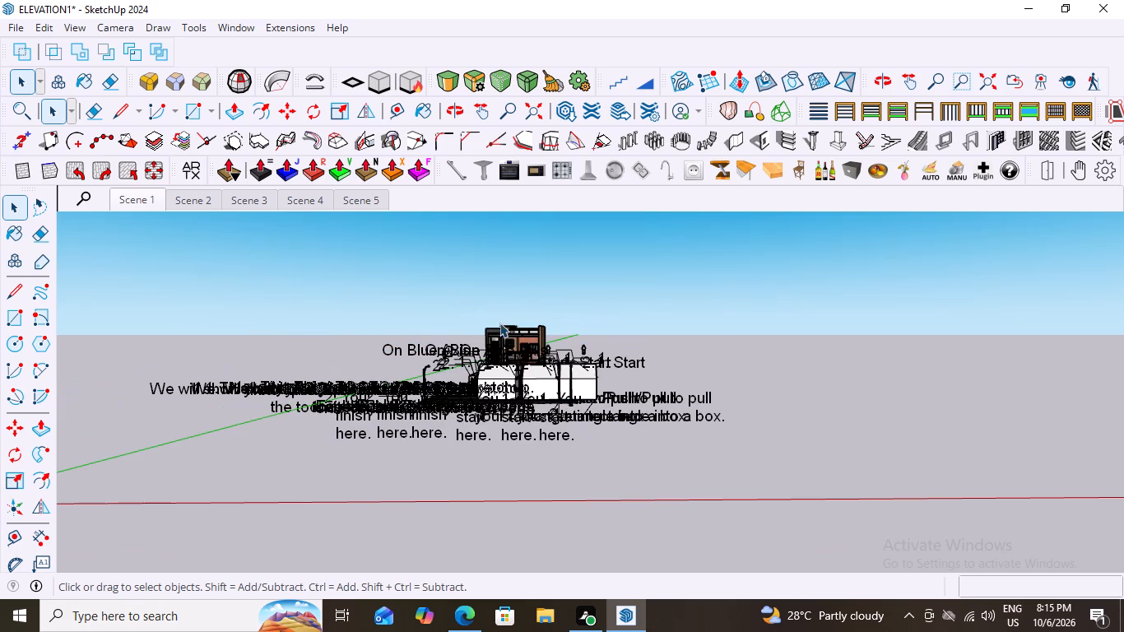
triple_click(458, 303)
middle_drag(531, 309, 635, 491)
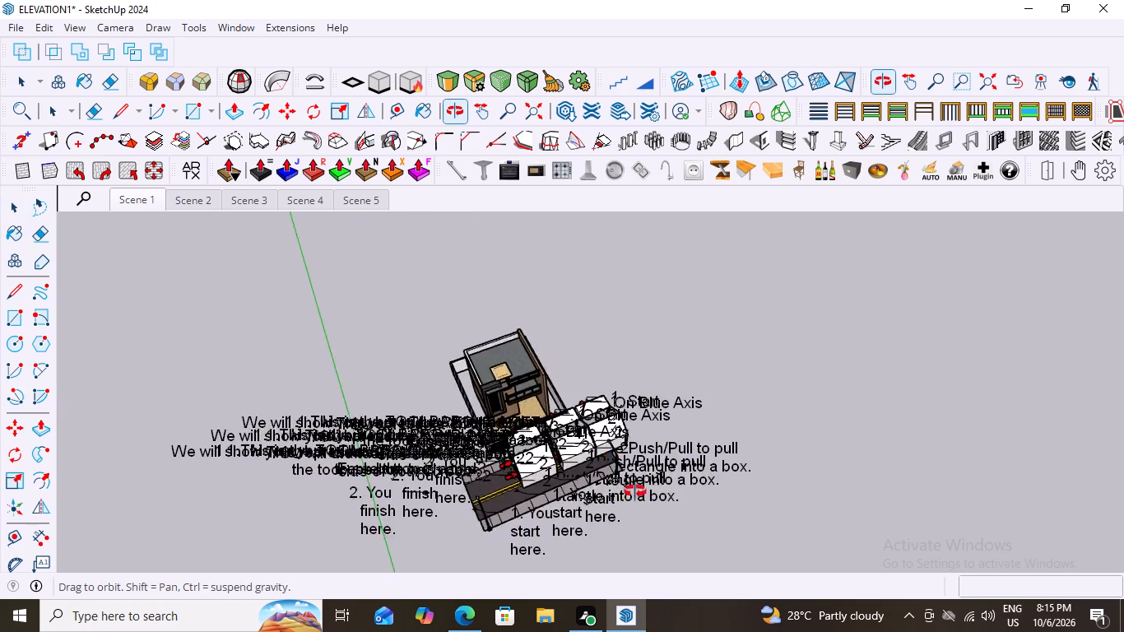
middle_drag(635, 491, 815, 362)
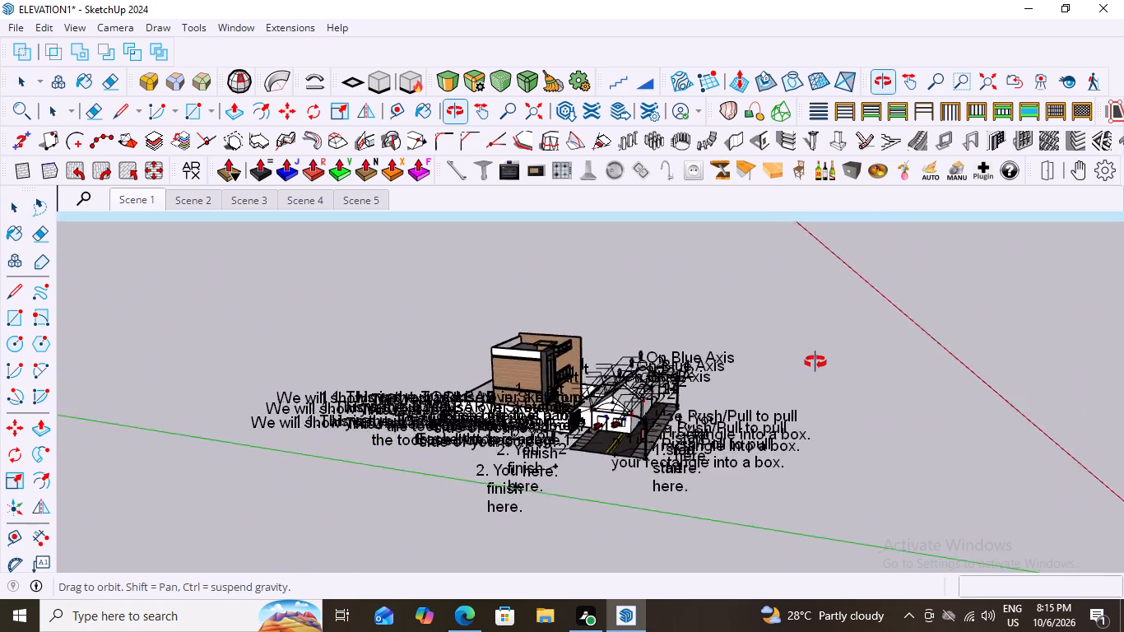
middle_drag(815, 362, 374, 414)
middle_click(374, 414)
middle_drag(381, 411, 419, 407)
double_click(710, 318)
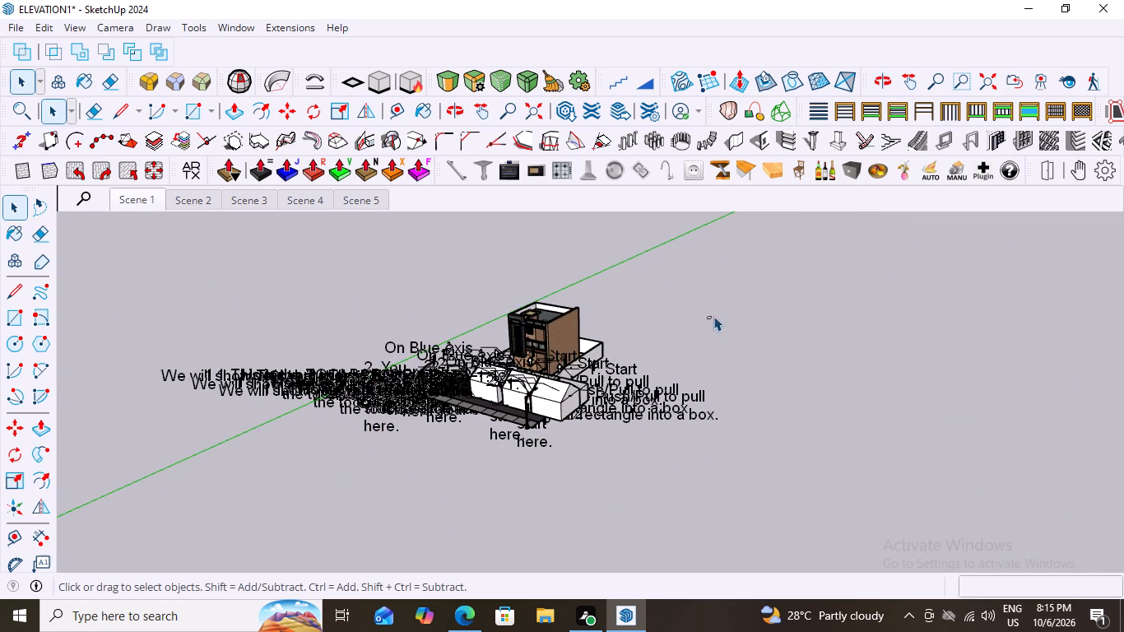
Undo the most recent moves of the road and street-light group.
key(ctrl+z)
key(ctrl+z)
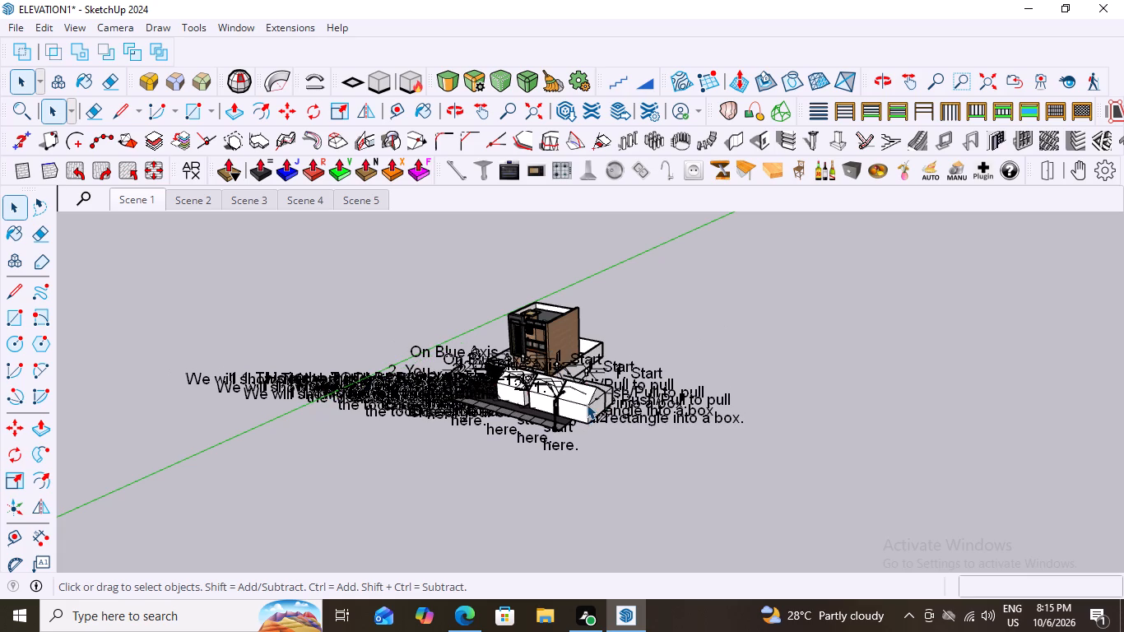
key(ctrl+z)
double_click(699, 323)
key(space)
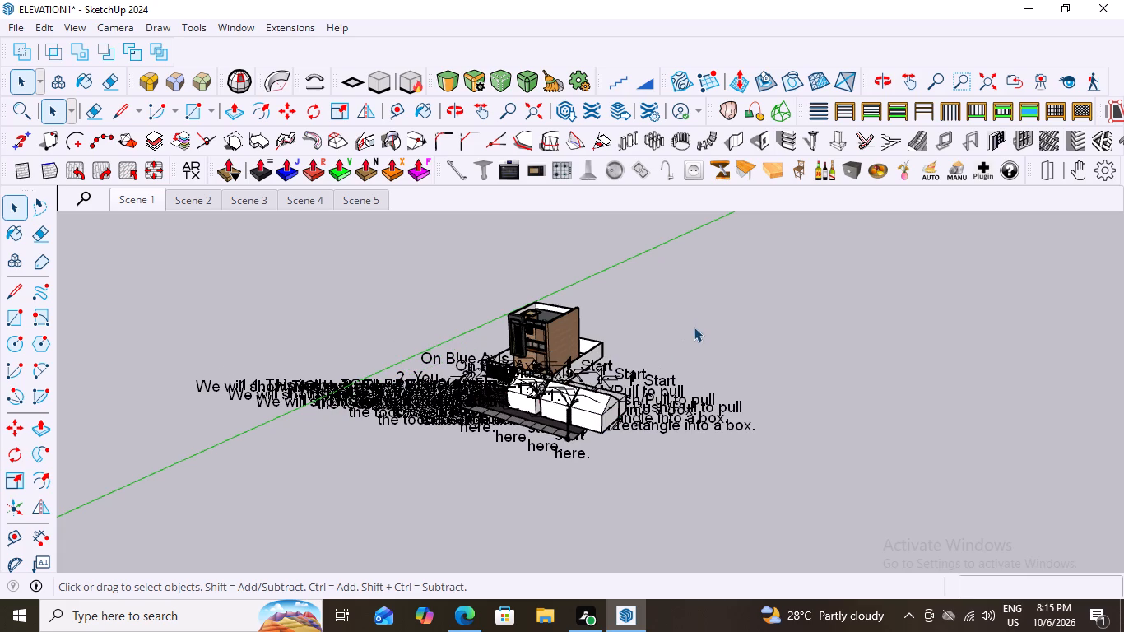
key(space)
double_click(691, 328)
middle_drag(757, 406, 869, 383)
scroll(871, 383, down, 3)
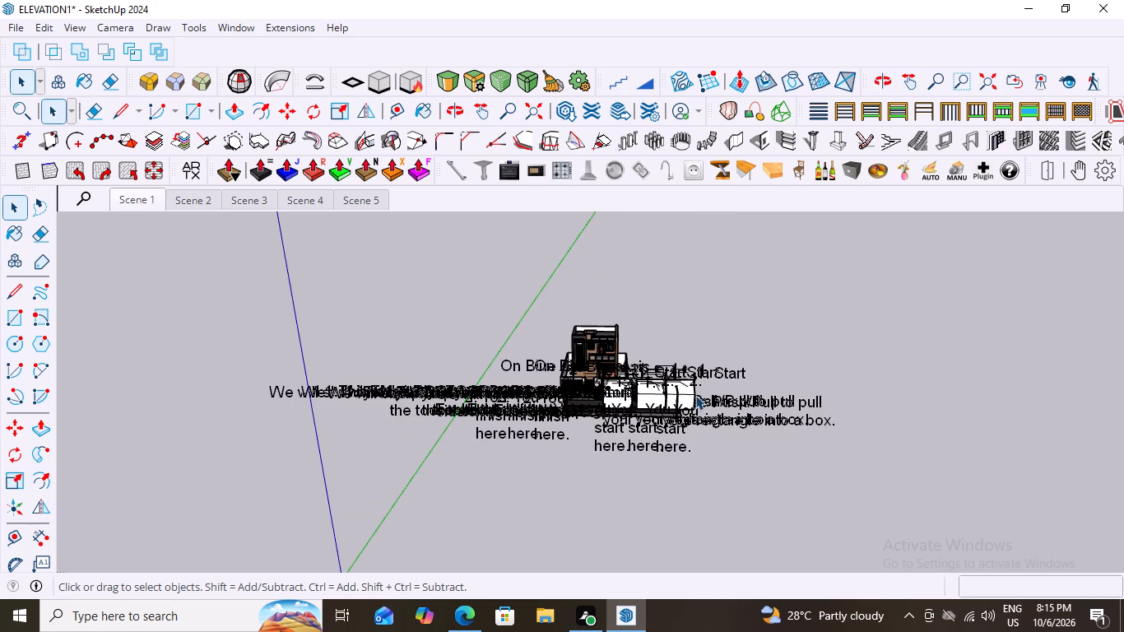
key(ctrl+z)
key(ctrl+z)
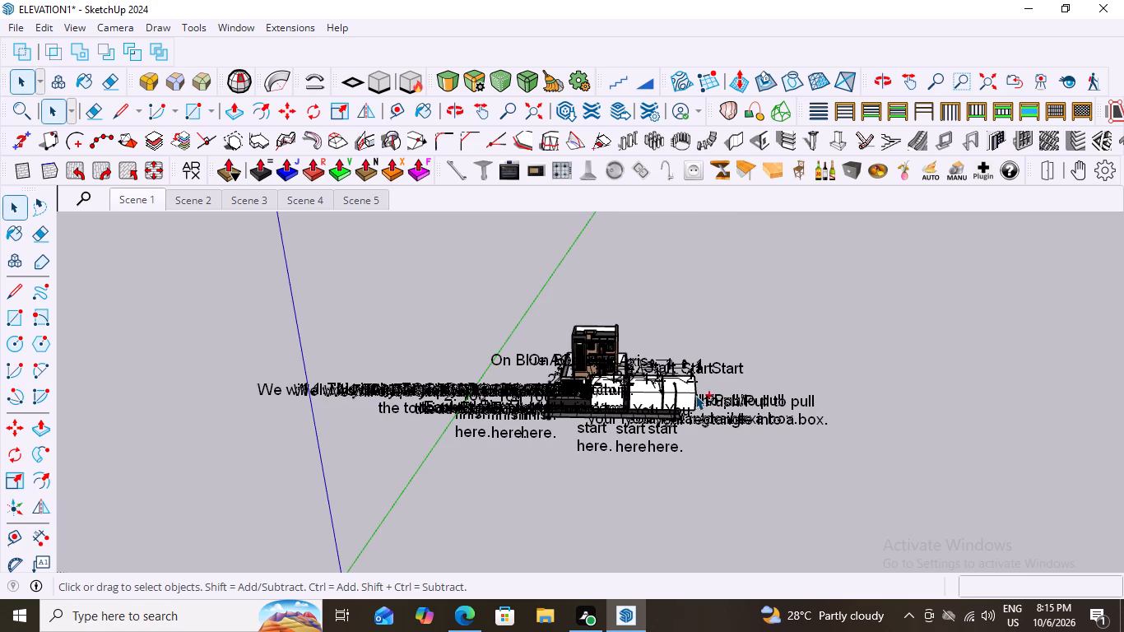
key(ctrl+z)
Delete the whole road and street-light group, including its white boxes and instruction labels, from in front of the house.
double_click(645, 395)
click(646, 395)
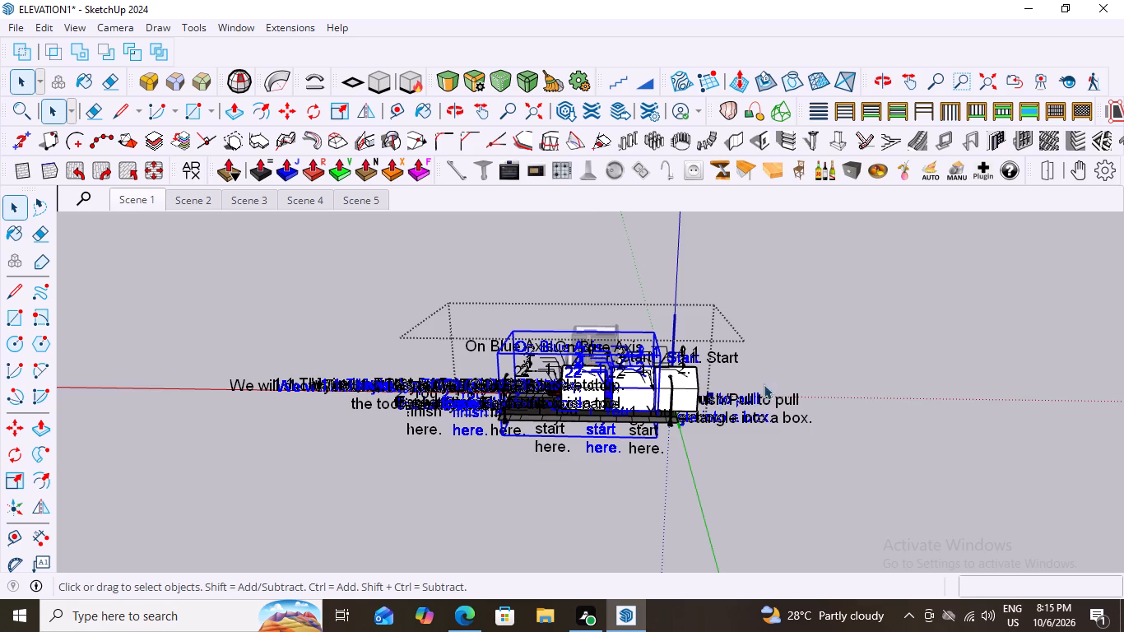
click(879, 330)
click(640, 387)
scroll(704, 390, up, 1)
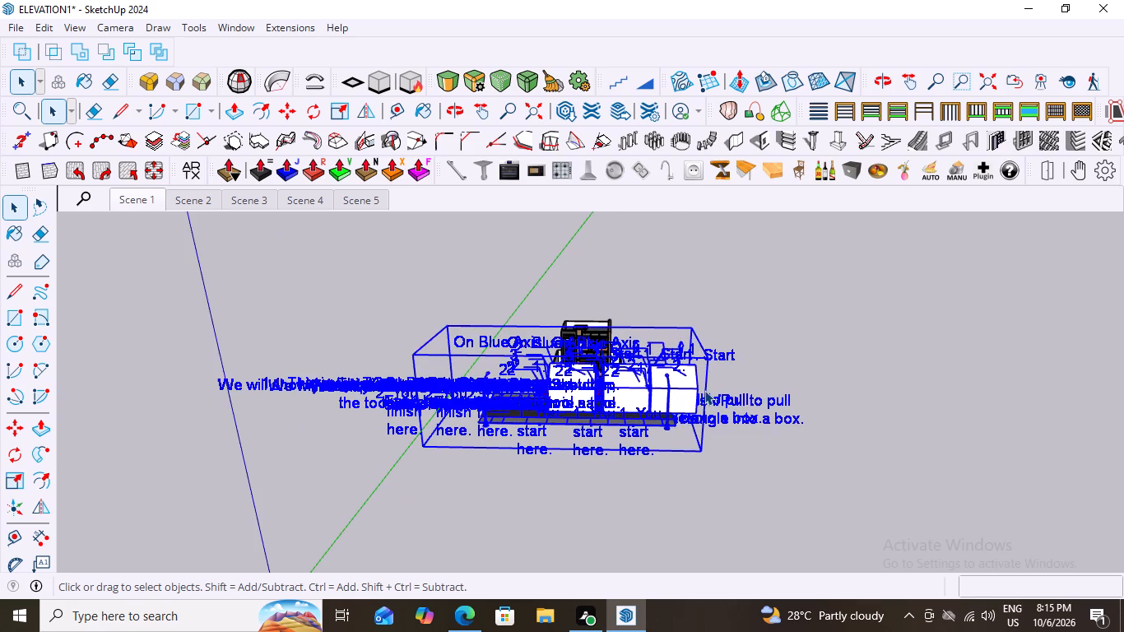
key(Delete)
Play the scene animation of the house elevation, switch to Scene 5 during playback, and stop the animation there.
scroll(704, 390, down, 1)
scroll(613, 338, up, 8)
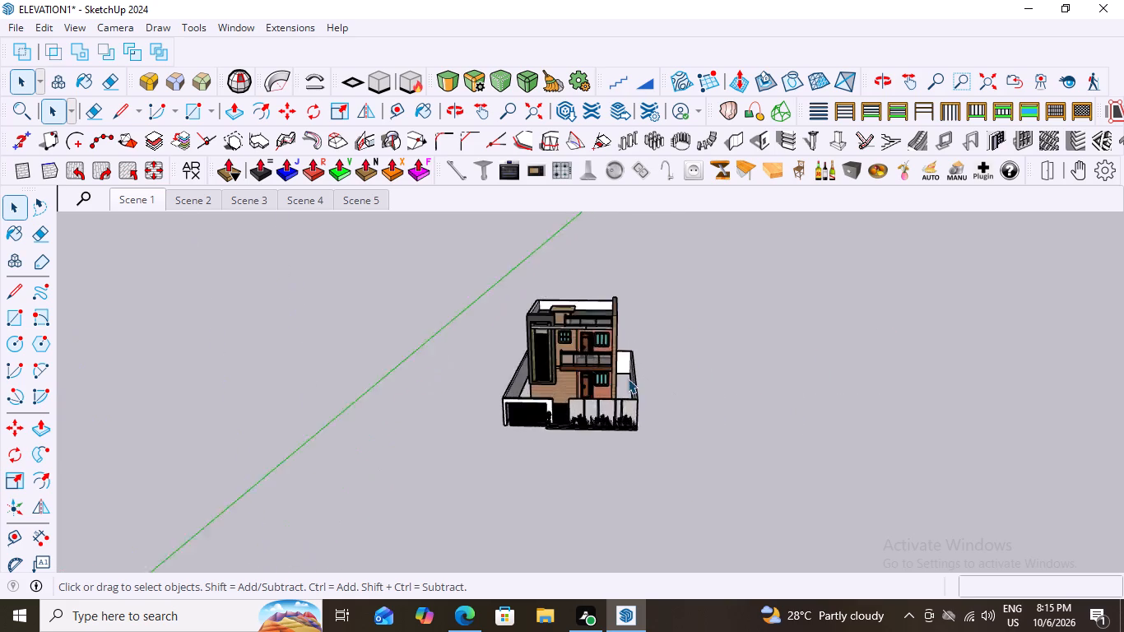
scroll(628, 379, up, 4)
scroll(663, 365, down, 7)
middle_drag(555, 471, 556, 407)
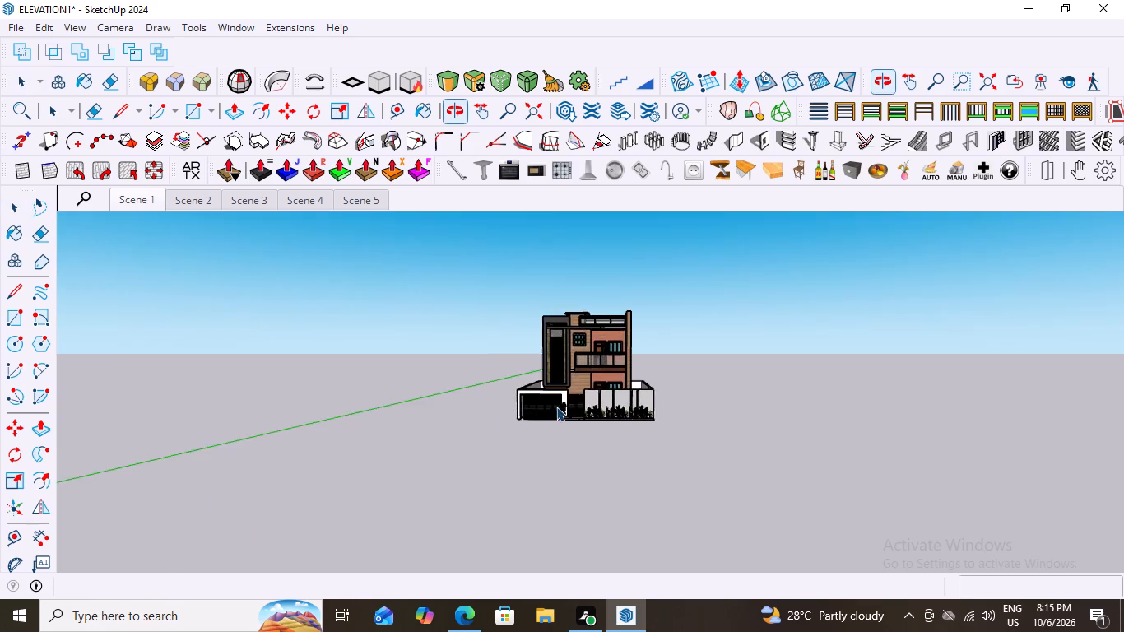
scroll(577, 393, up, 7)
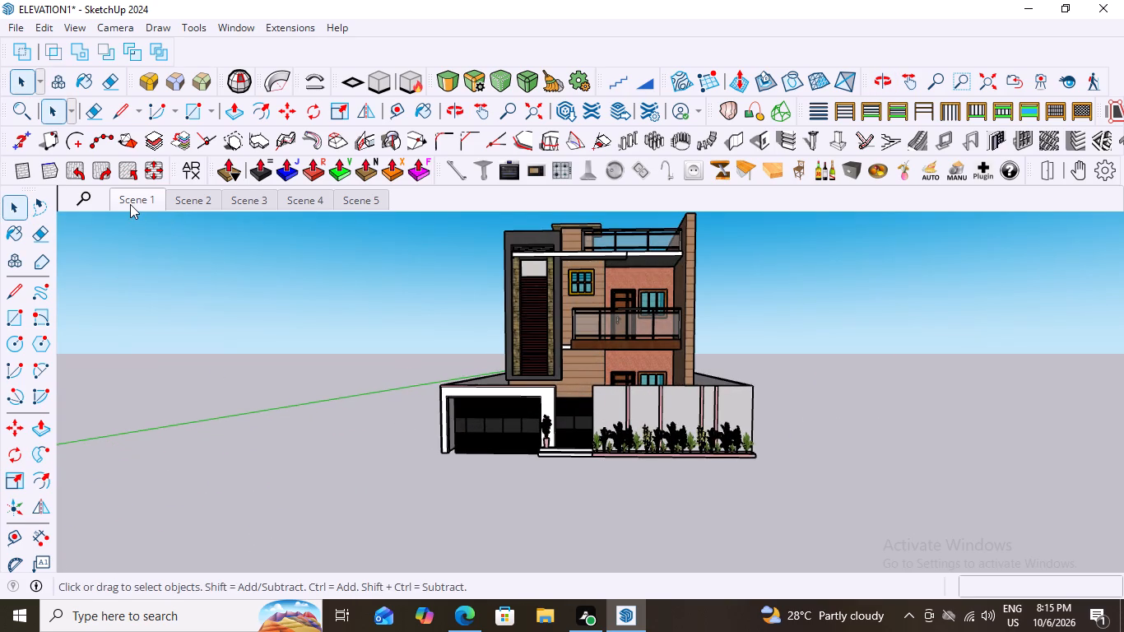
right_click(130, 204)
click(169, 343)
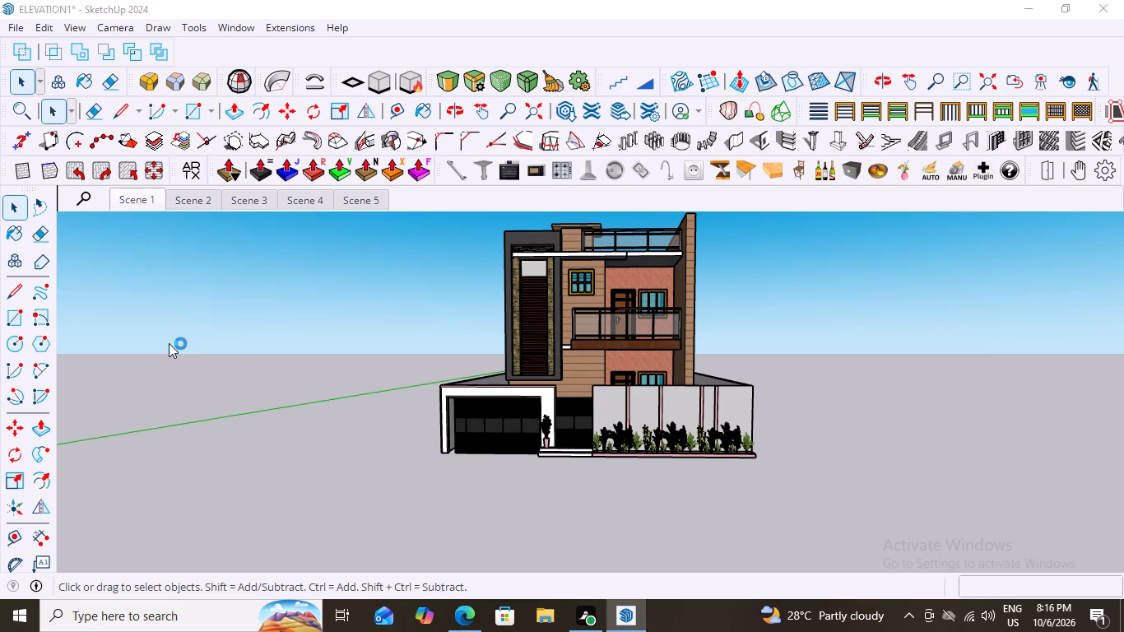
drag(509, 264, 397, 280)
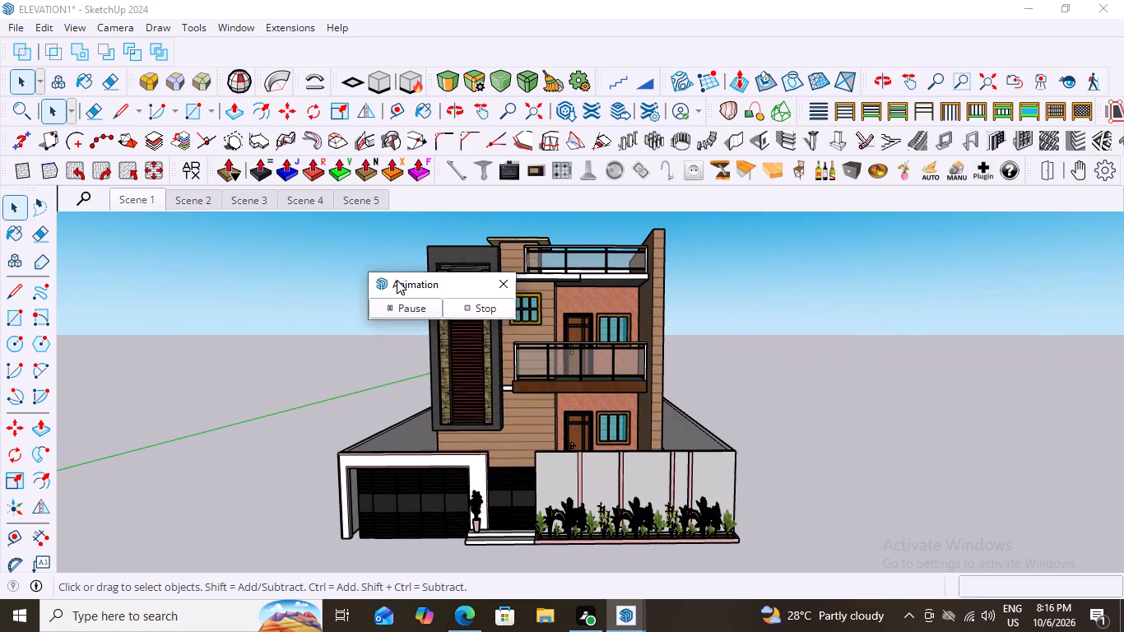
drag(397, 280, 139, 251)
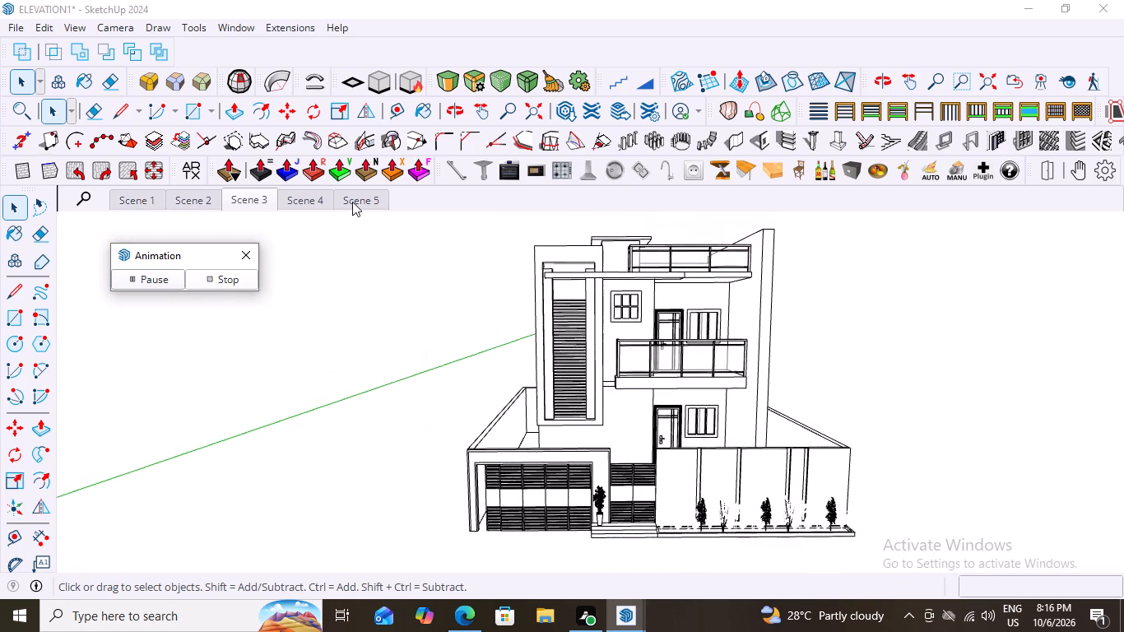
click(355, 199)
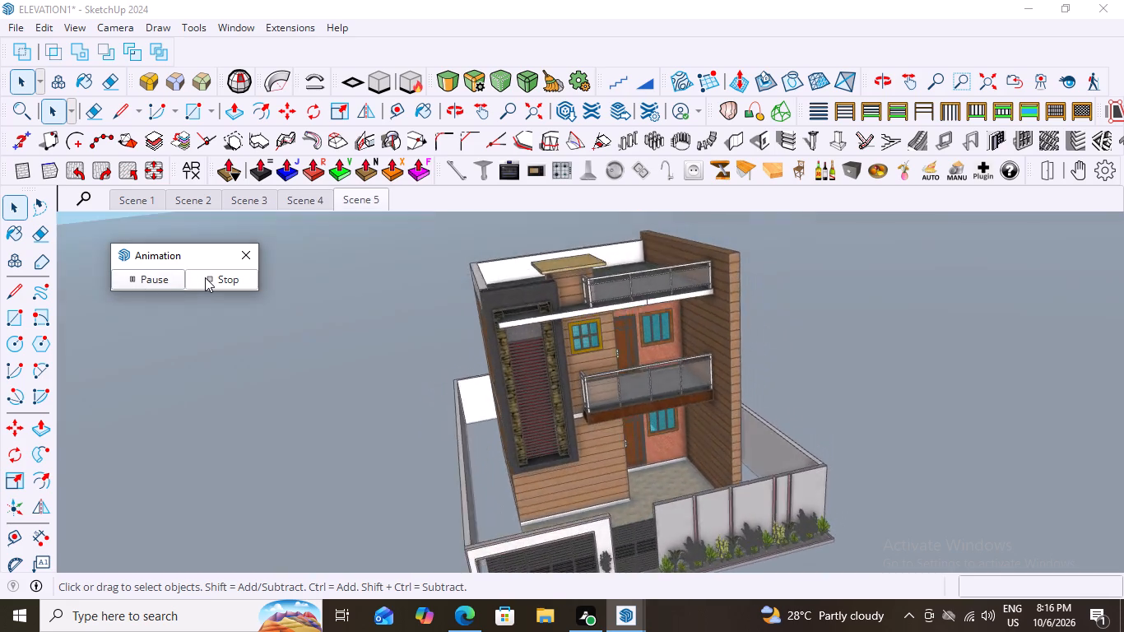
click(210, 278)
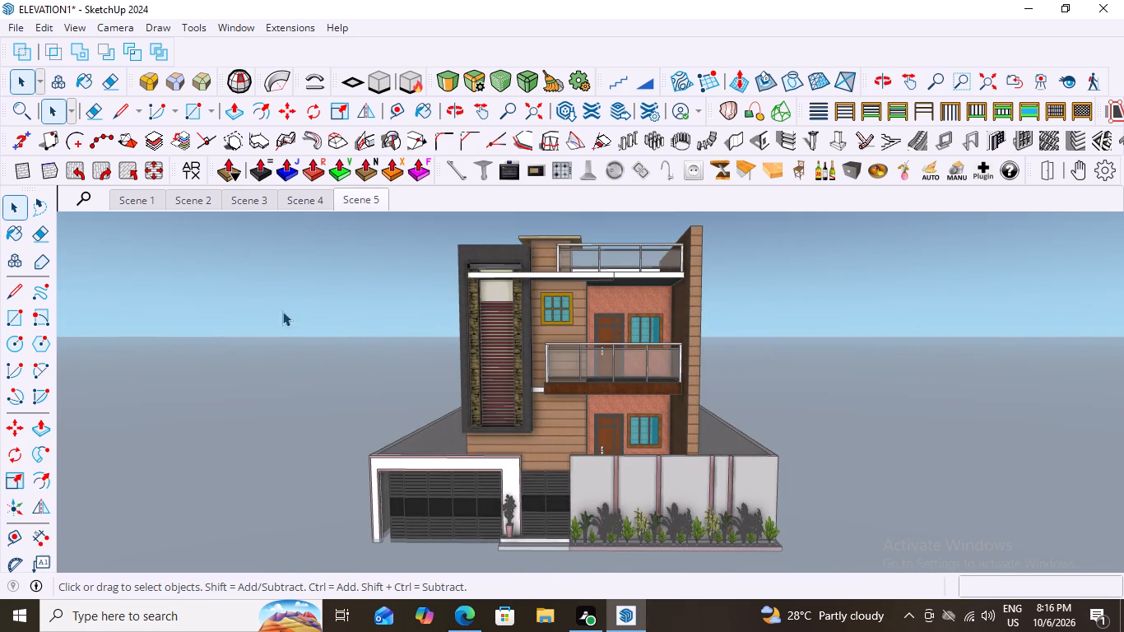
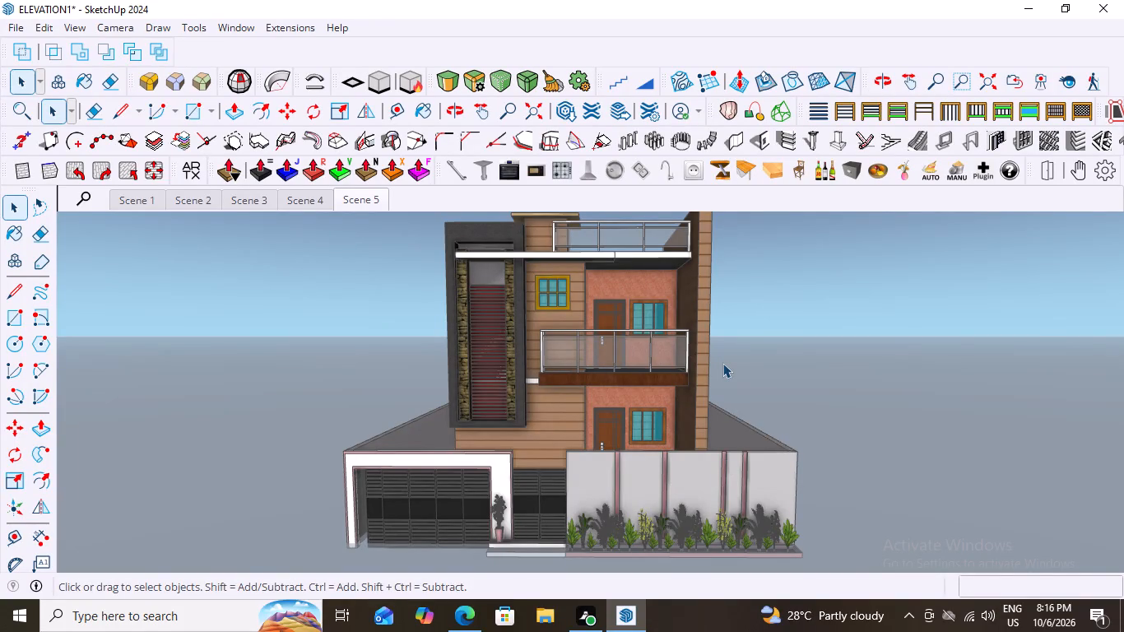
Switch between Scene 1 and Scene 5 and examine the facade's stone-and-slat panel, balcony and boundary wall in Scene 5.
scroll(722, 363, down, 4)
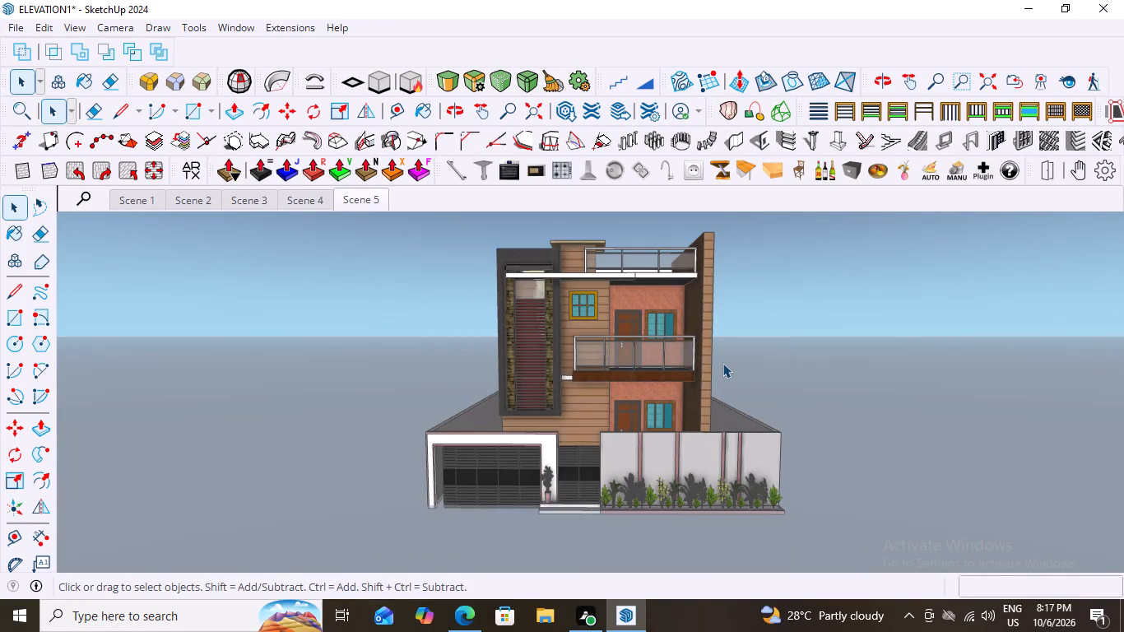
click(128, 197)
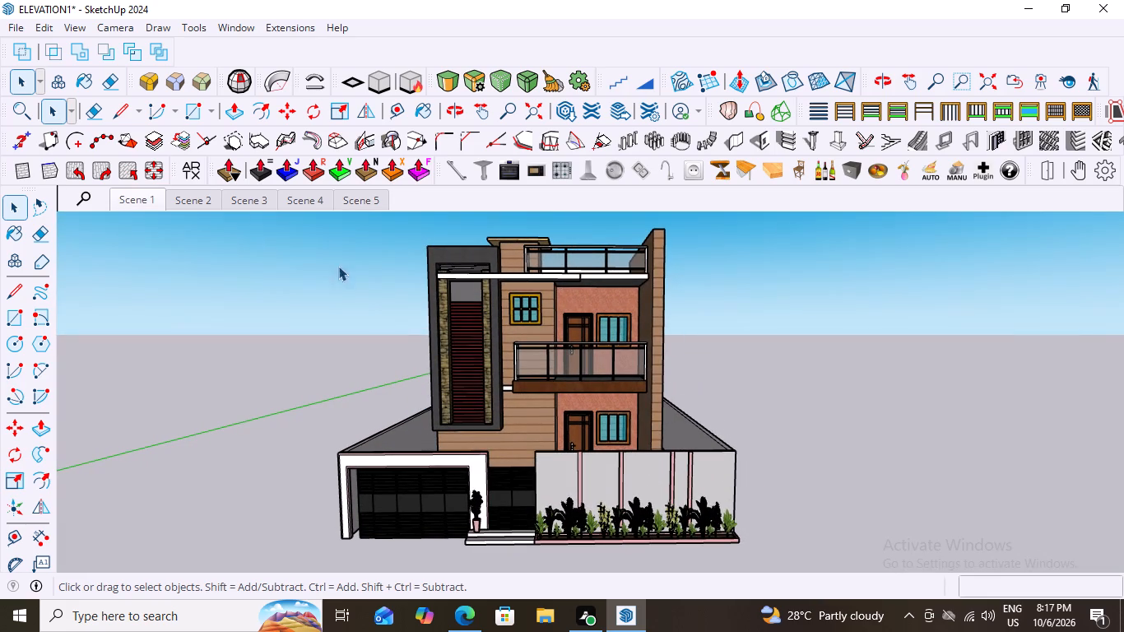
click(365, 204)
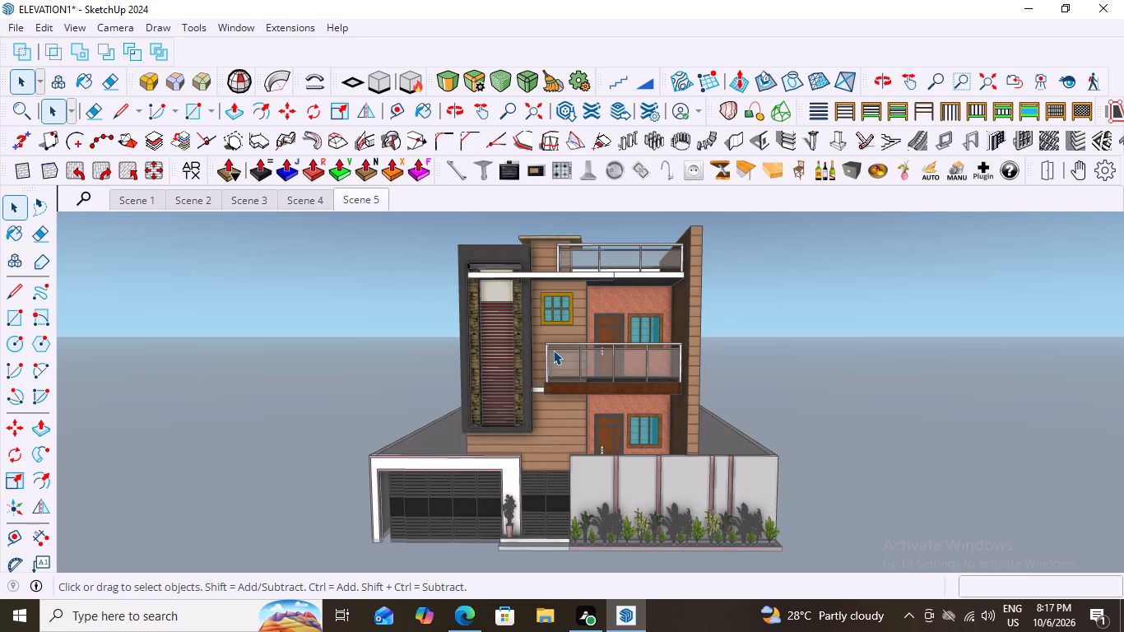
scroll(575, 232, up, 3)
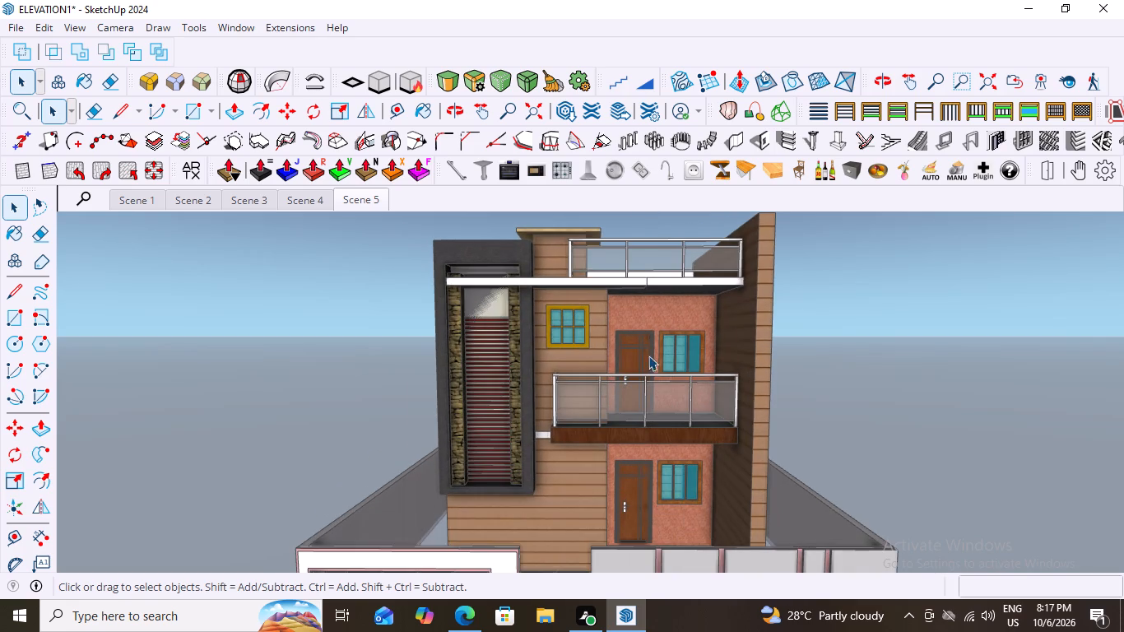
scroll(648, 355, up, 4)
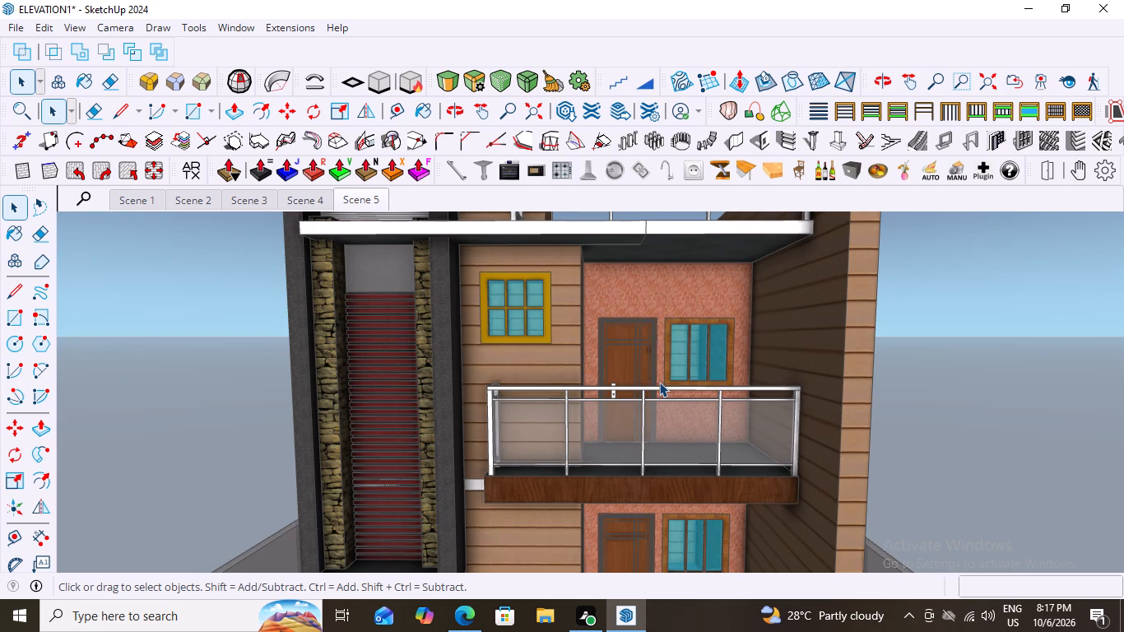
scroll(334, 439, up, 9)
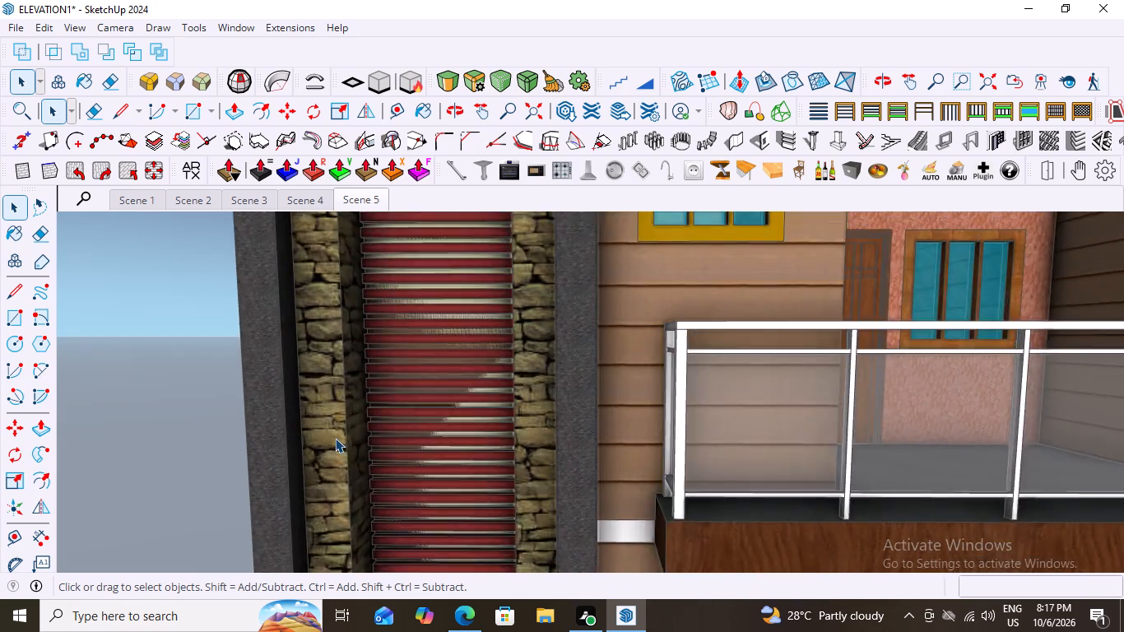
scroll(335, 438, up, 2)
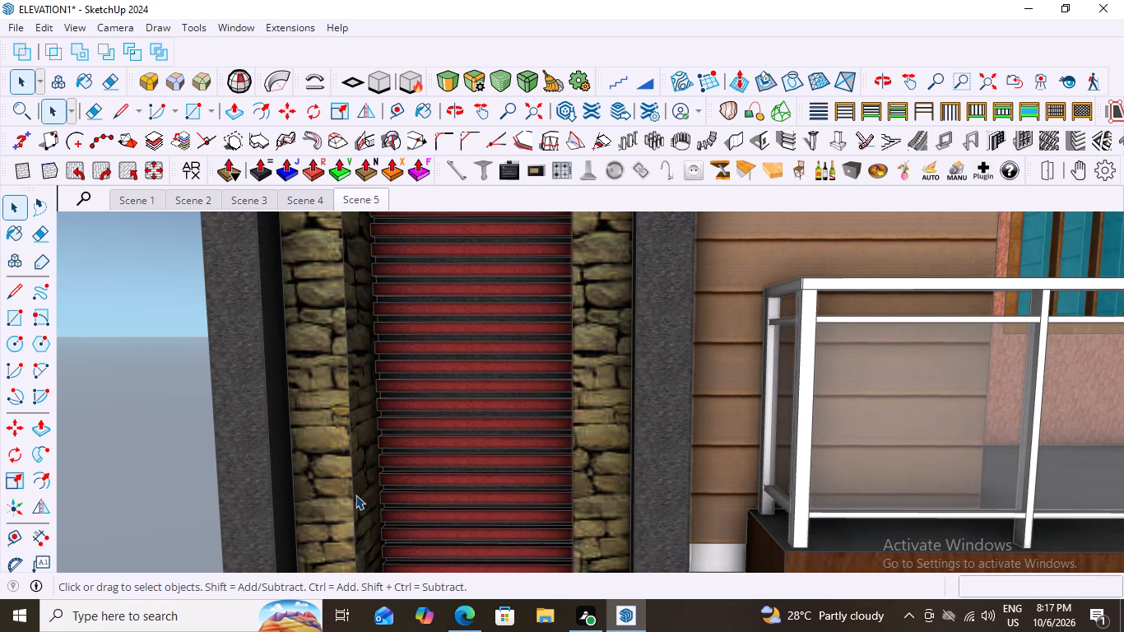
scroll(446, 230, down, 9)
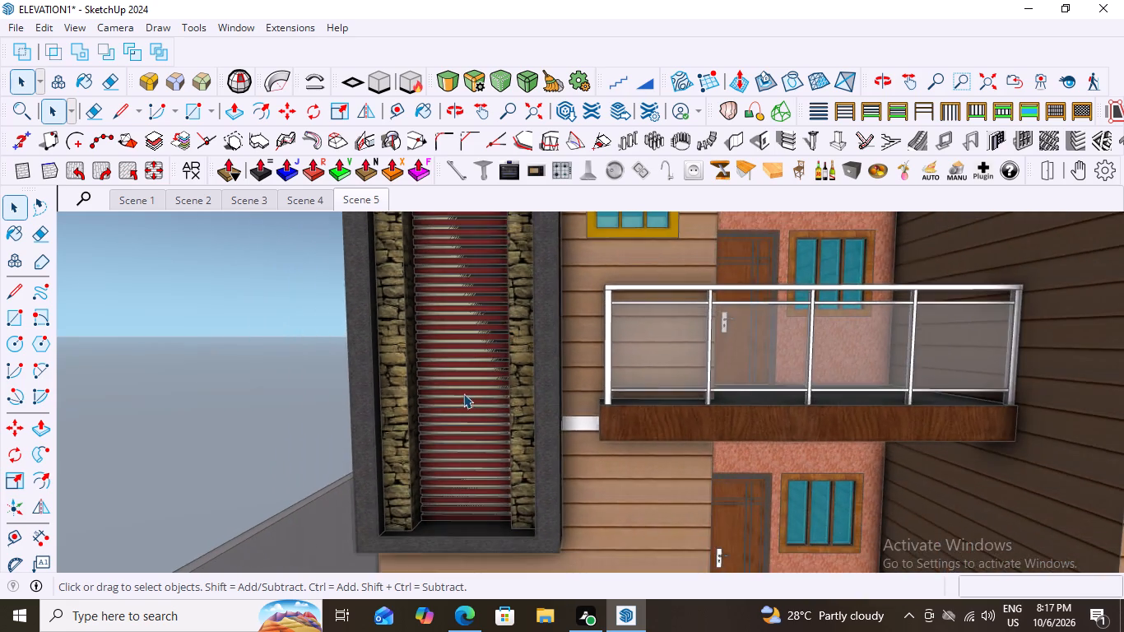
scroll(462, 392, up, 8)
scroll(456, 367, down, 18)
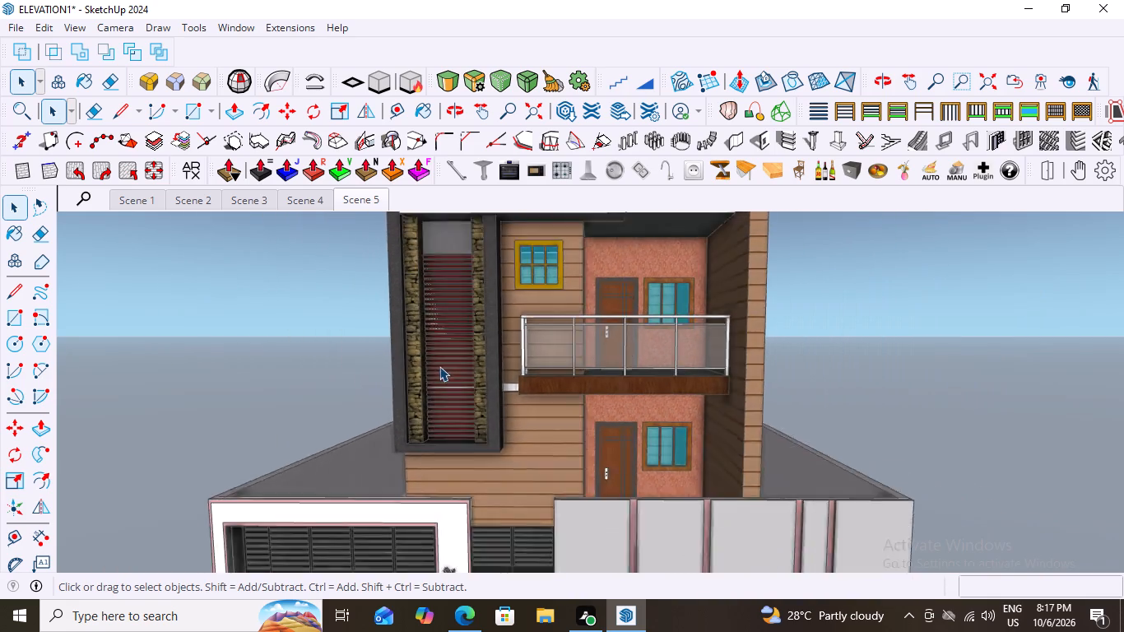
scroll(439, 366, down, 6)
scroll(369, 369, down, 9)
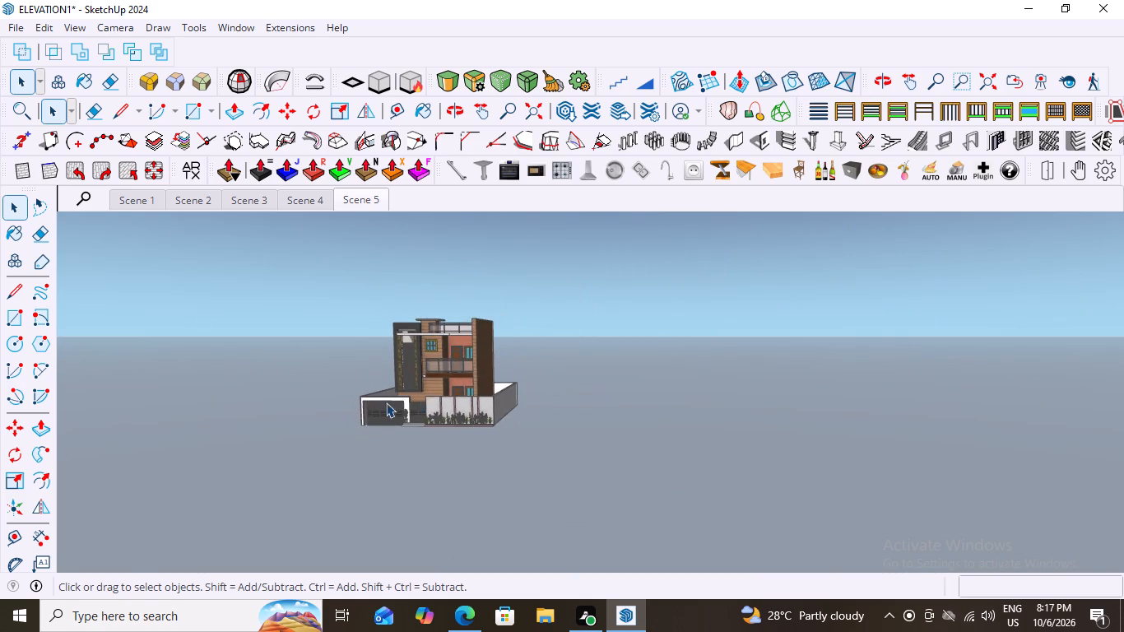
scroll(239, 332, up, 2)
Return to Scene 1 and examine the open ground around the house.
click(131, 197)
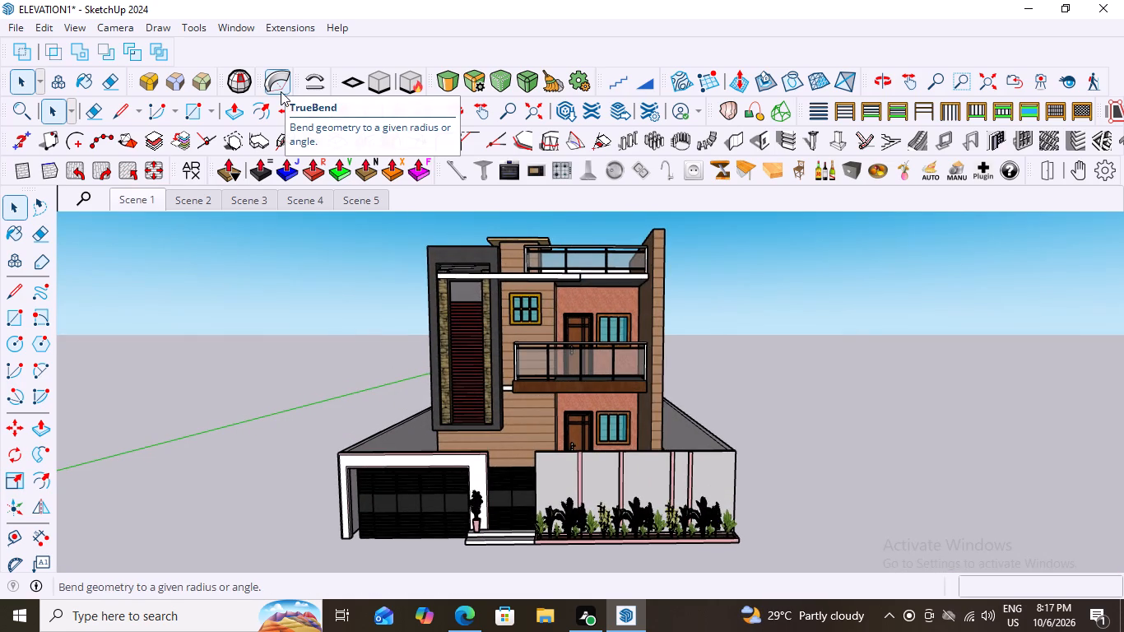
scroll(272, 192, down, 12)
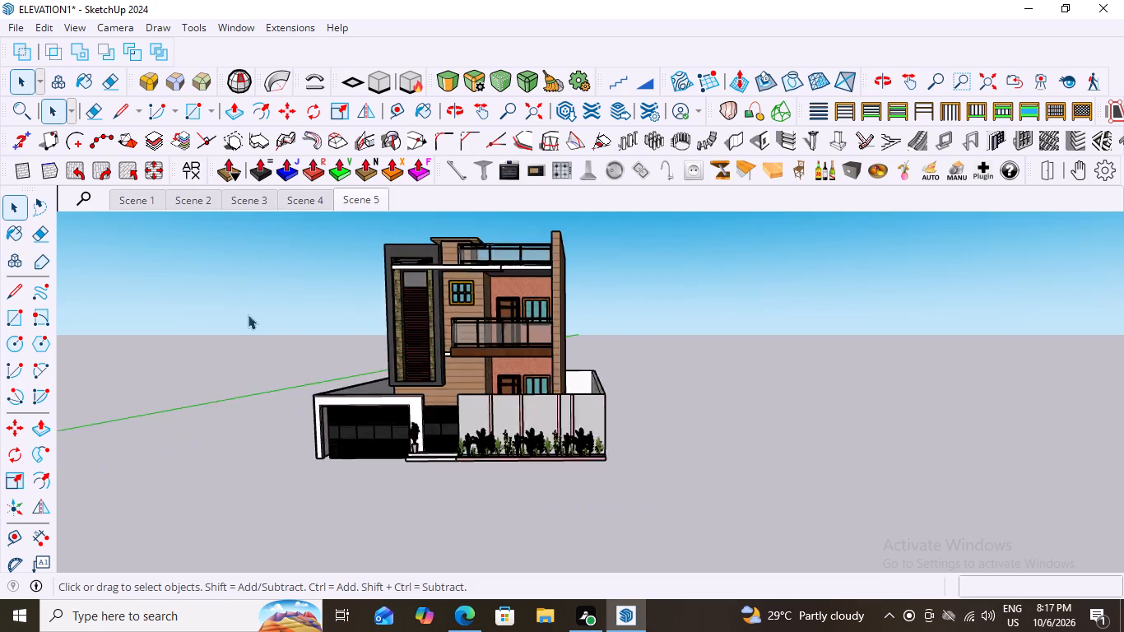
scroll(248, 314, down, 2)
scroll(418, 374, up, 5)
scroll(454, 345, down, 6)
scroll(680, 503, up, 3)
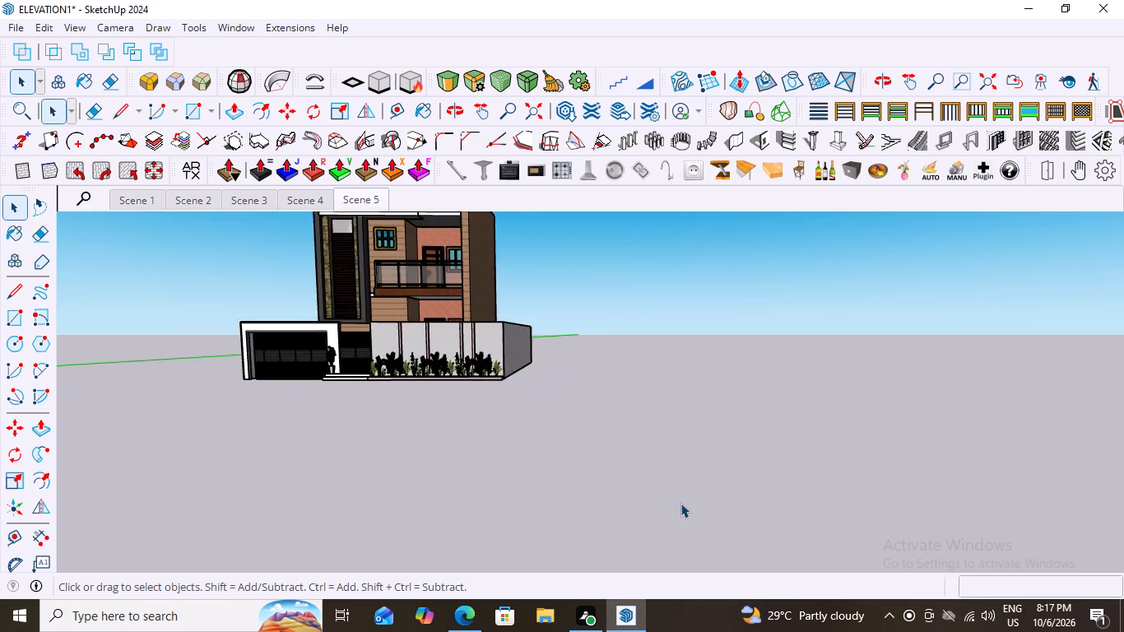
scroll(605, 421, down, 14)
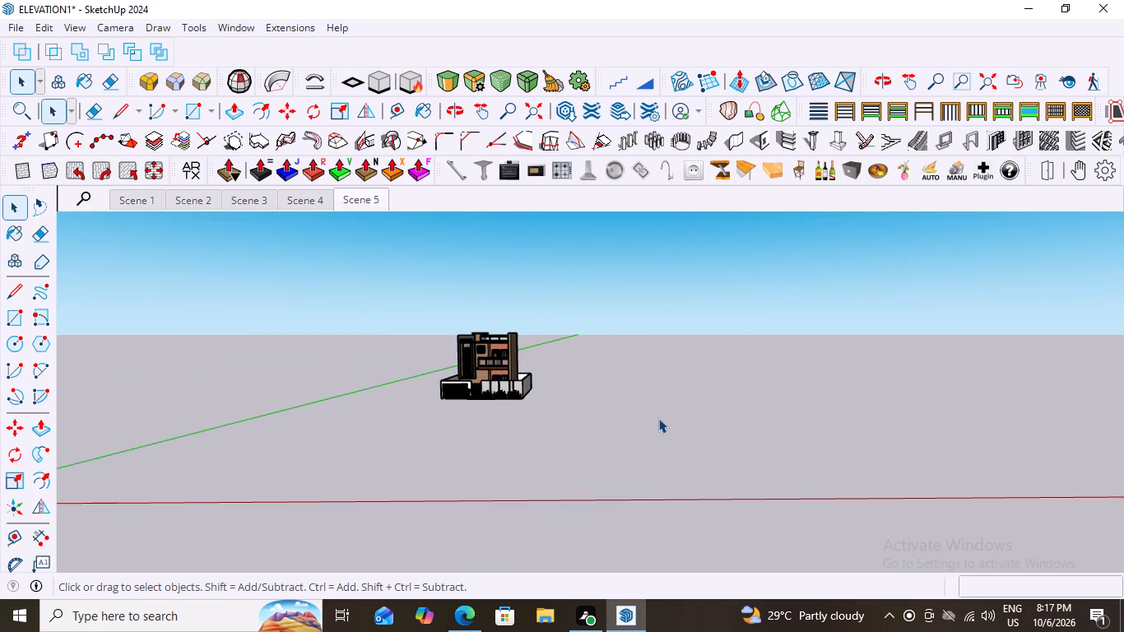
scroll(658, 418, up, 1)
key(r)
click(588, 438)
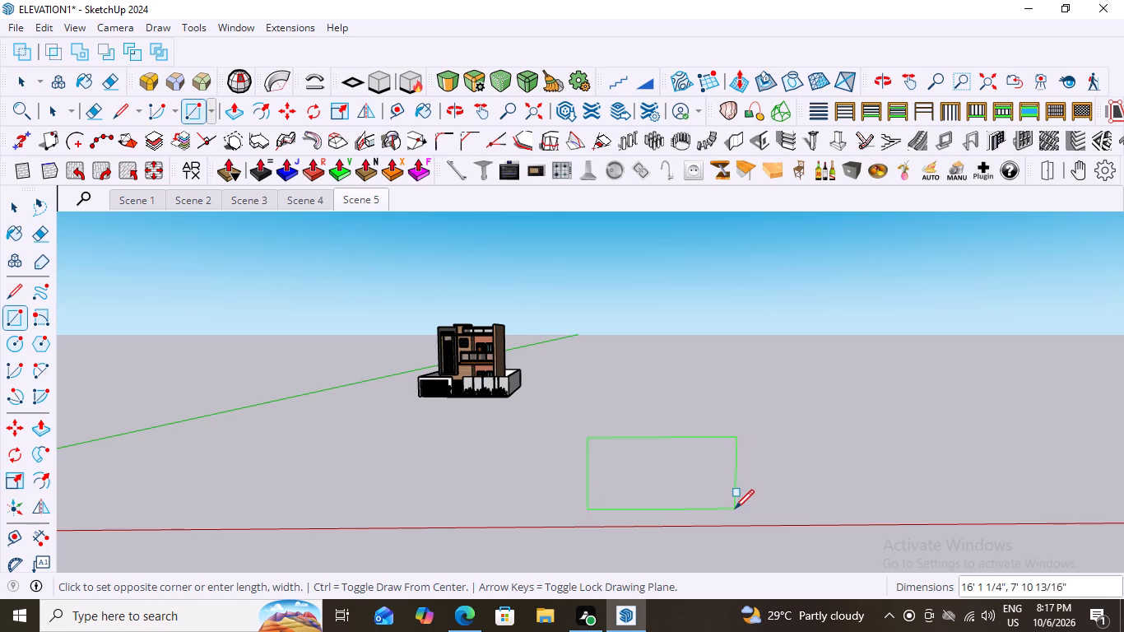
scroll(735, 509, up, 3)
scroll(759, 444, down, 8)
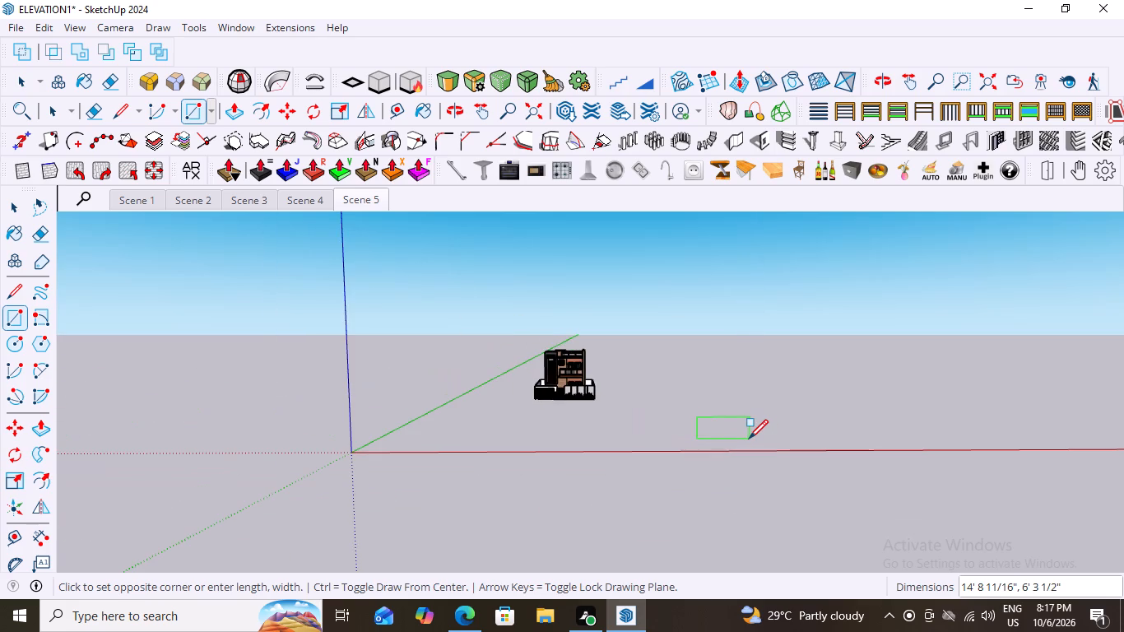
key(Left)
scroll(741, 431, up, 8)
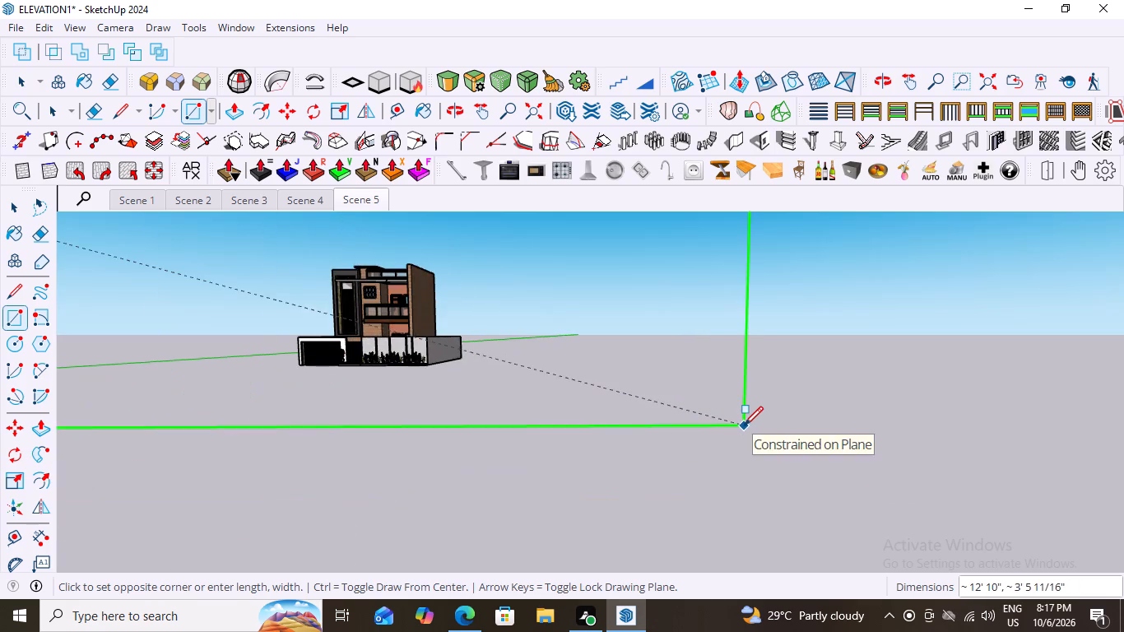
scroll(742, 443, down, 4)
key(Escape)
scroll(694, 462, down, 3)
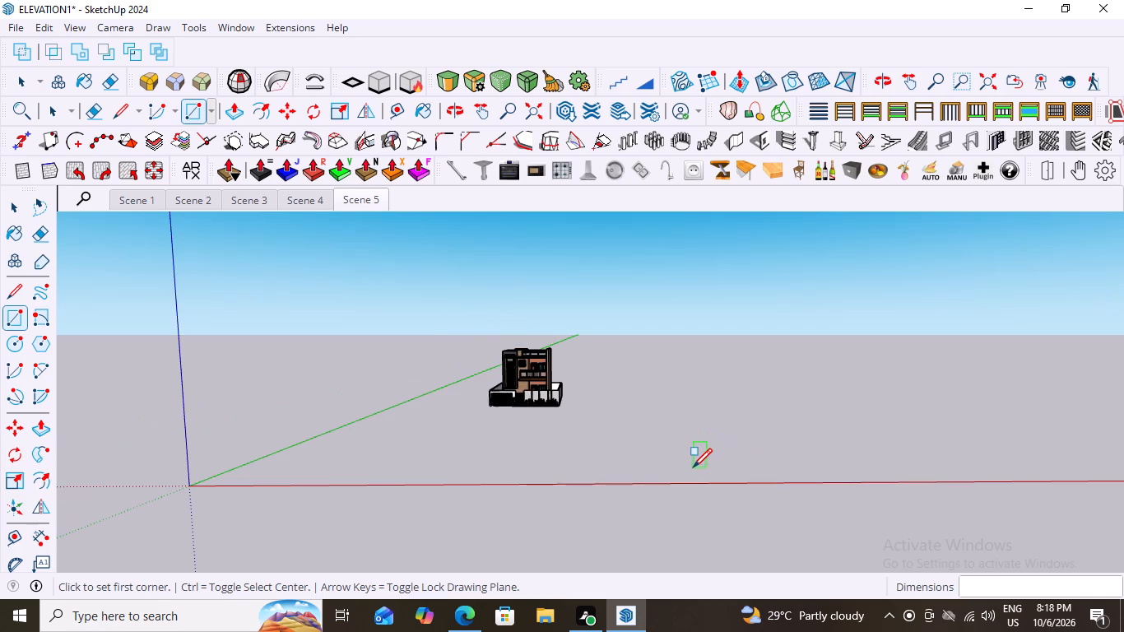
Draw a horizontal rectangle of about 24' by 19' 10" on the open ground in front of the house.
key(r)
key(Left)
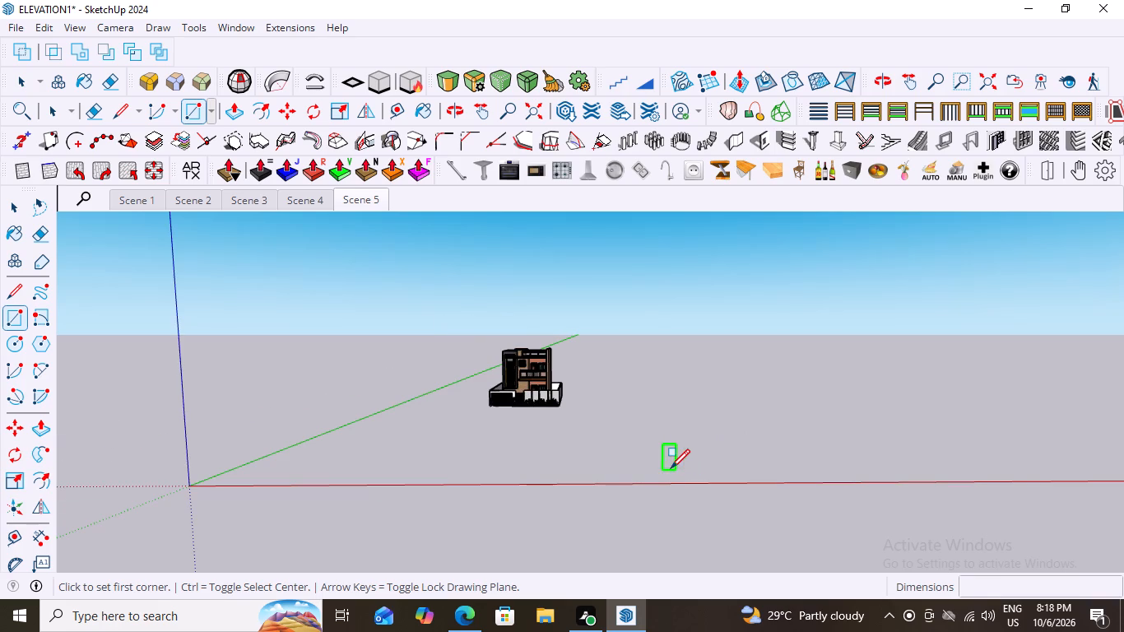
key(Up)
scroll(593, 478, up, 7)
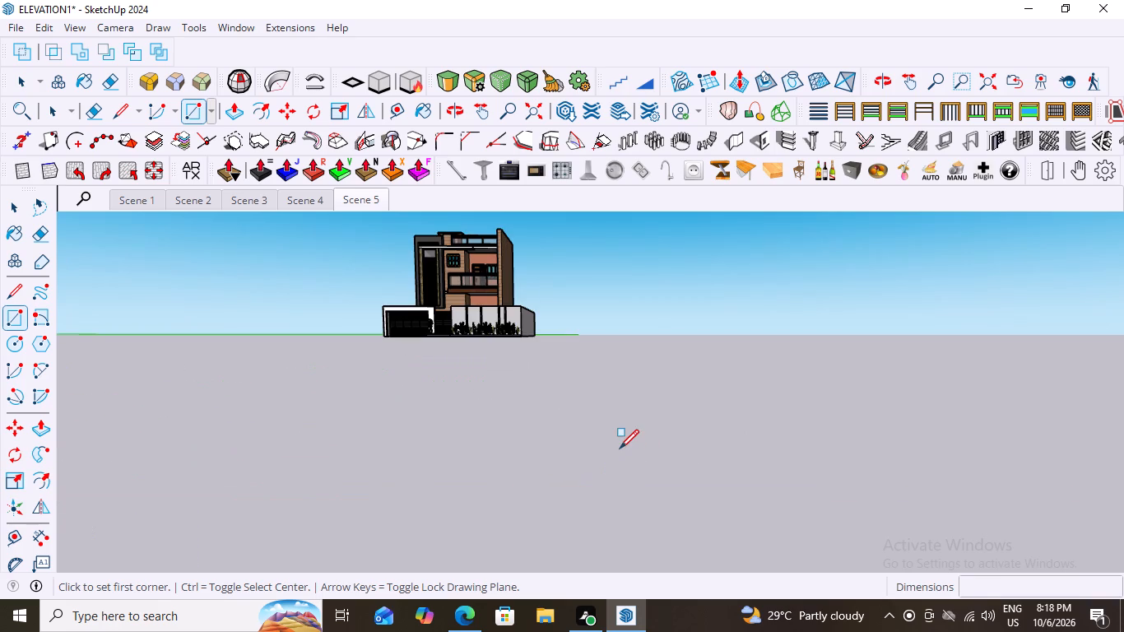
scroll(640, 434, down, 9)
middle_drag(653, 418, 680, 462)
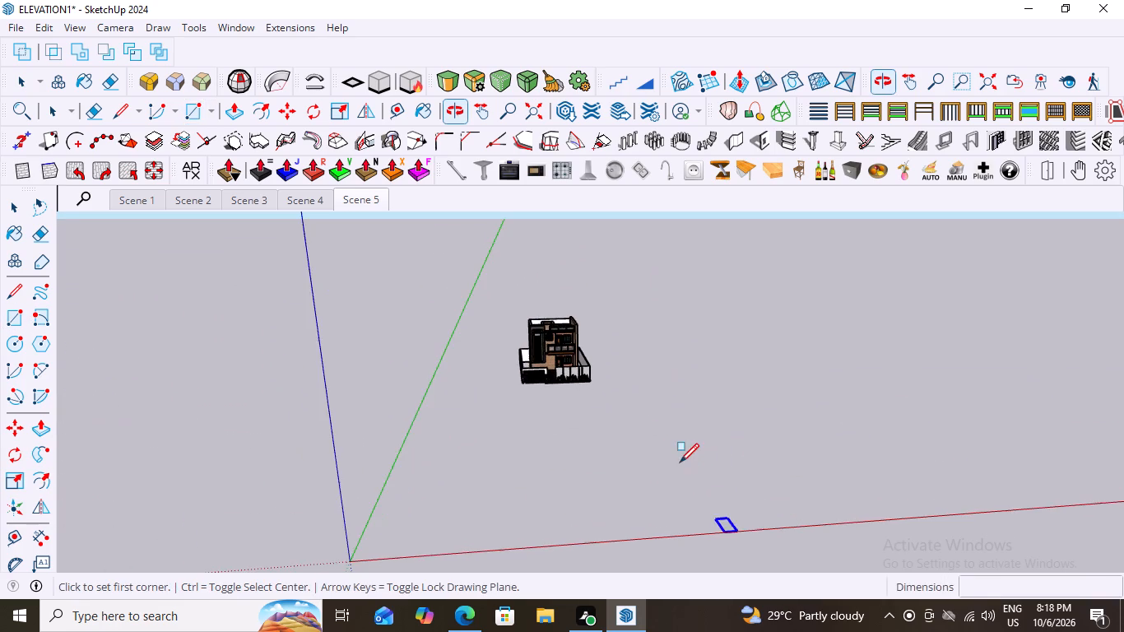
scroll(649, 476, up, 3)
drag(662, 462, 665, 472)
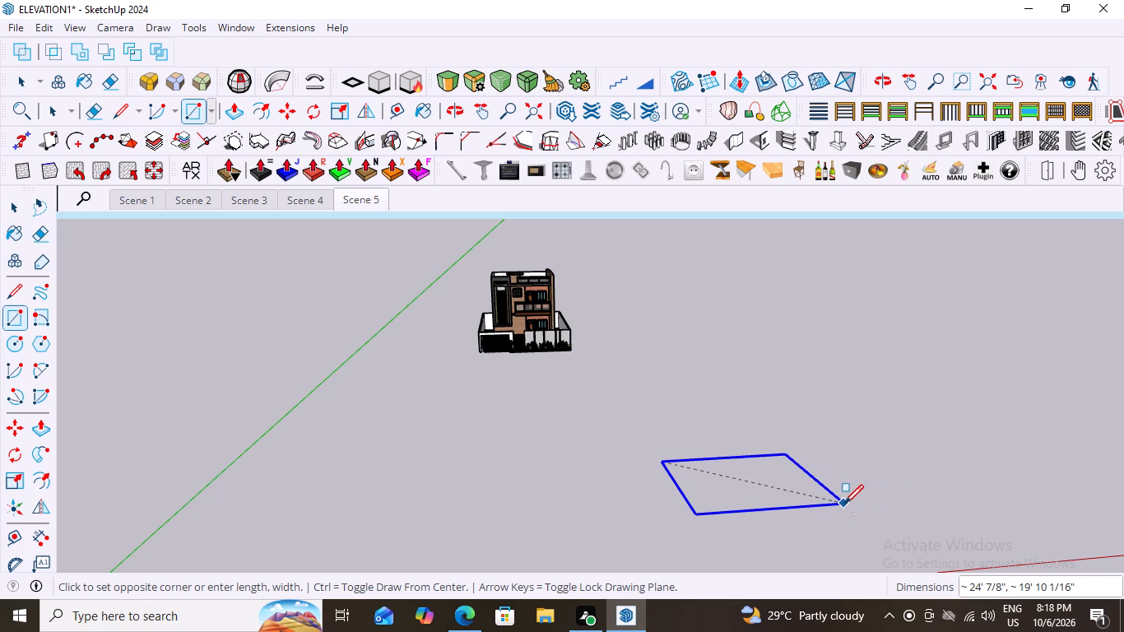
click(842, 501)
Make the new rectangle's face and edges into a group.
scroll(684, 369, down, 5)
key(space)
triple_click(724, 433)
double_click(724, 433)
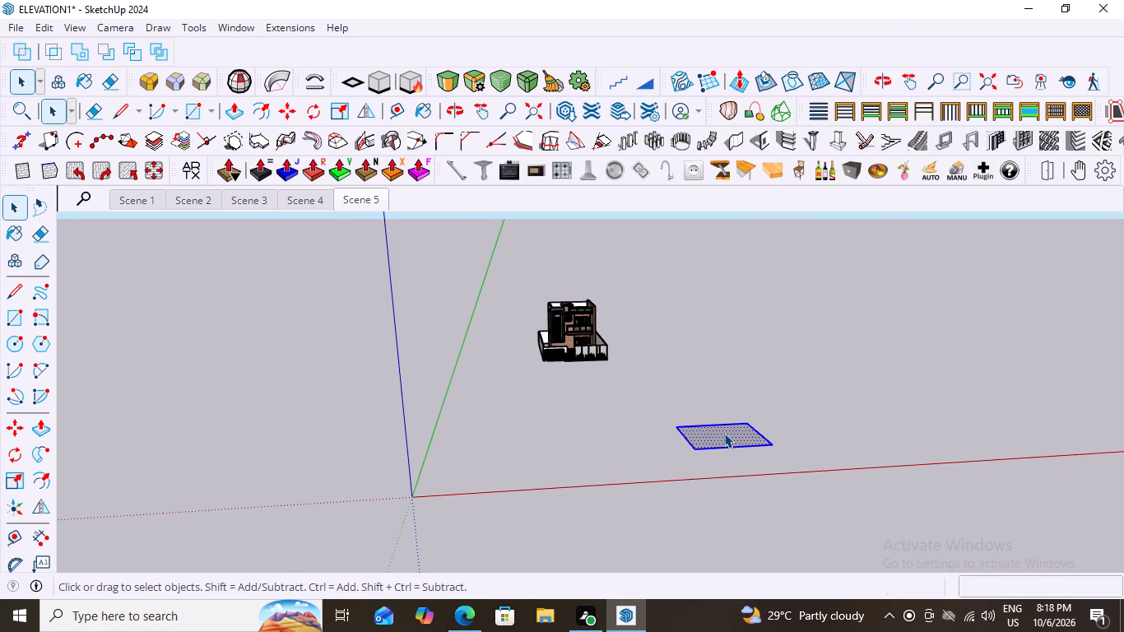
right_click(724, 433)
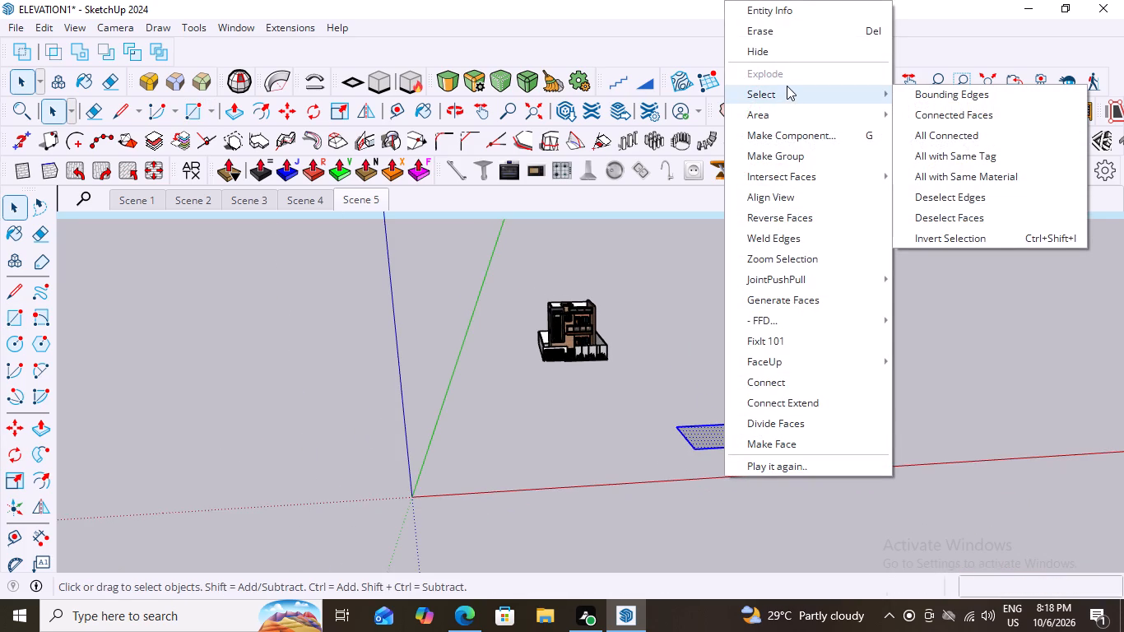
click(796, 154)
Extrude the grouped rectangle upward with Joint Push Pull, entering an offset of 5' and changing it to 7'.
scroll(707, 414, up, 2)
click(727, 457)
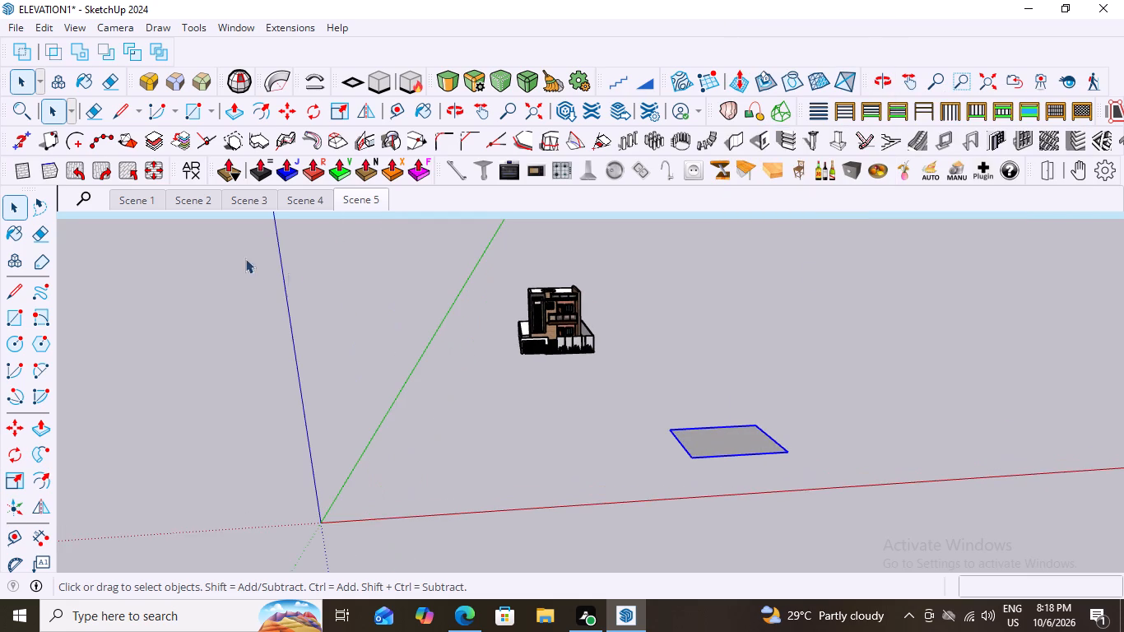
drag(286, 168, 295, 171)
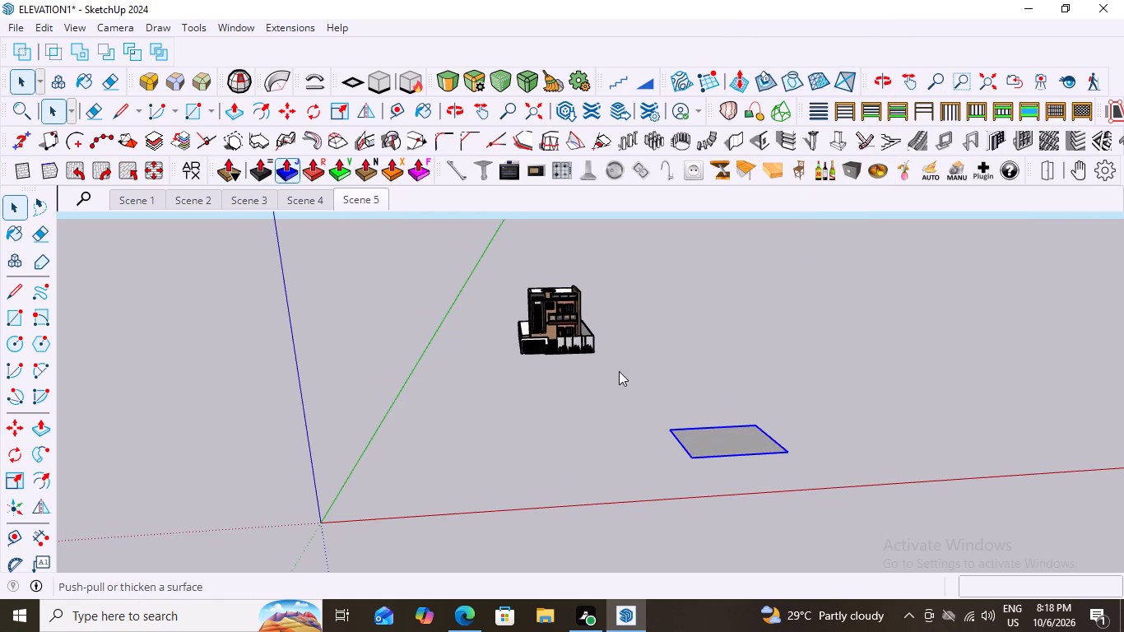
click(718, 428)
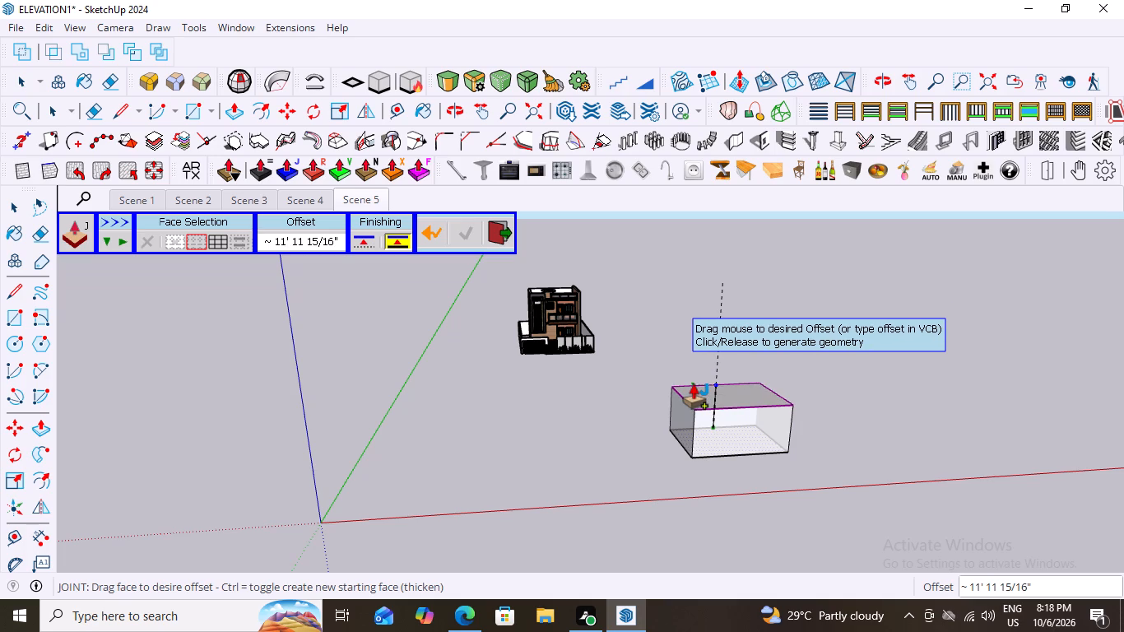
text(5')
key(Return)
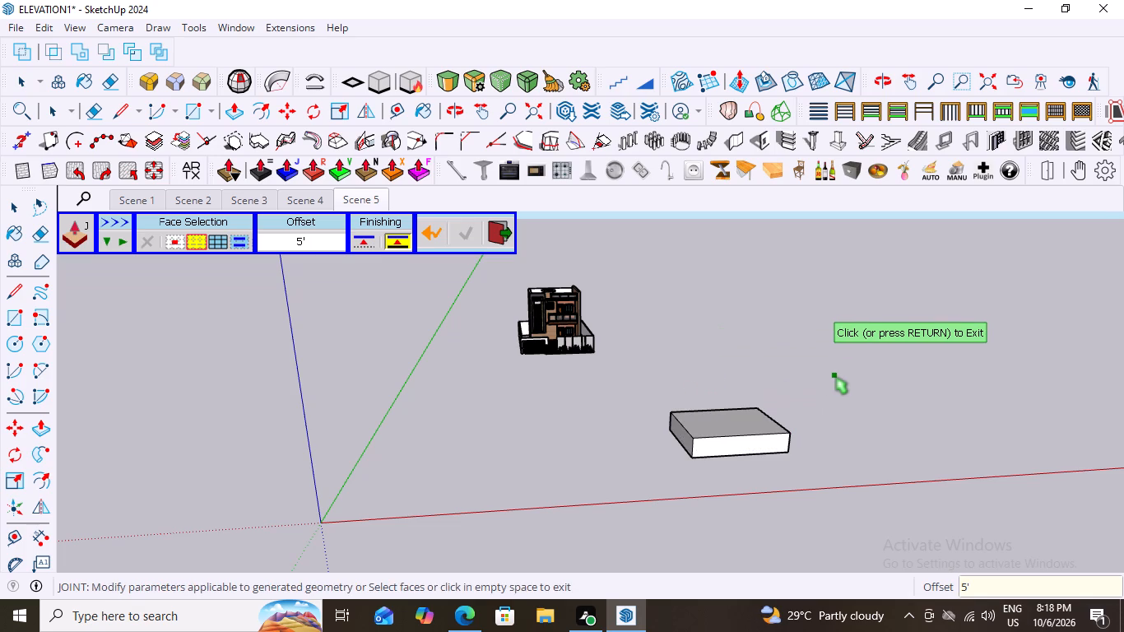
key(7)
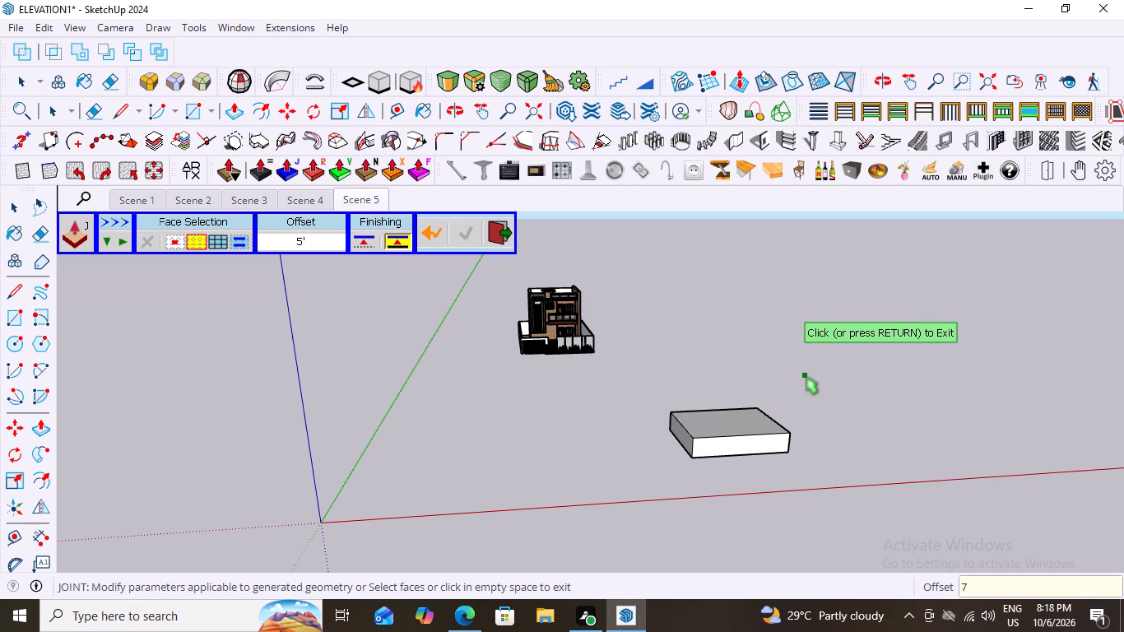
key(apostrophe)
key(Return)
key(space)
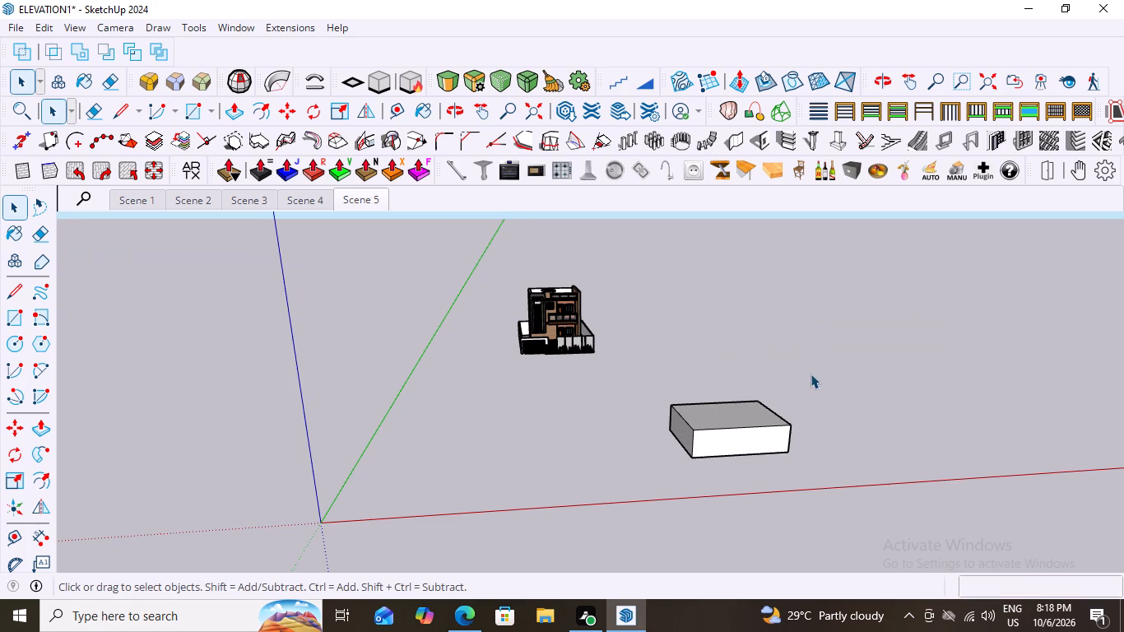
click(810, 374)
Open the box group and bevel one front vertical corner edge with an offset of about 9' 6" and 6 segments.
scroll(715, 445, down, 3)
scroll(771, 477, up, 7)
middle_drag(672, 469, 643, 472)
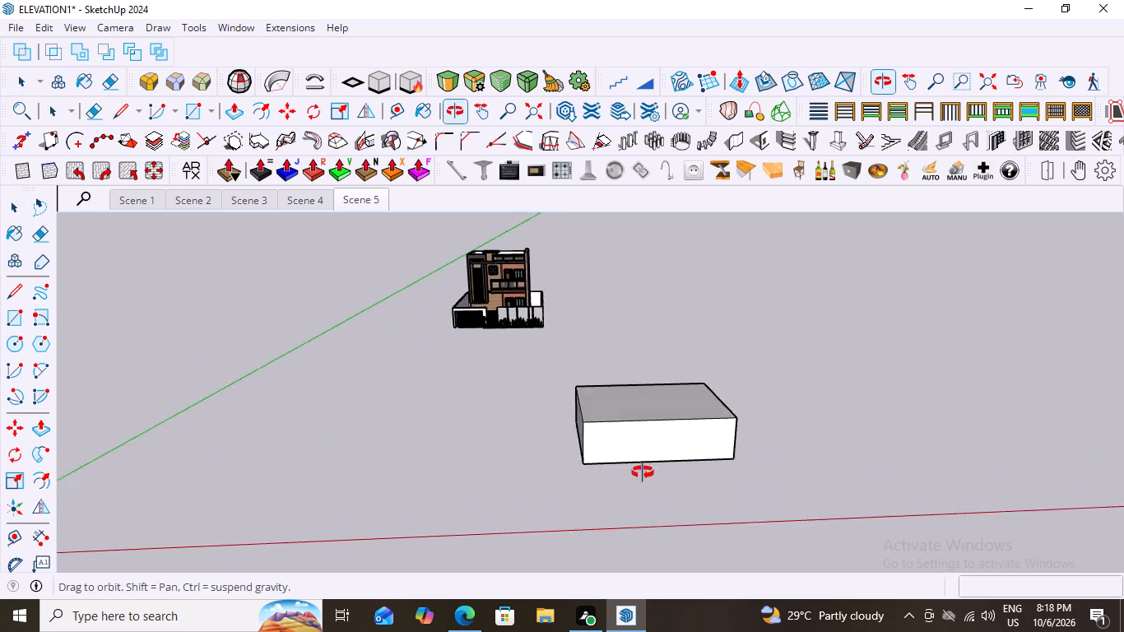
middle_drag(643, 472, 596, 468)
scroll(596, 468, up, 1)
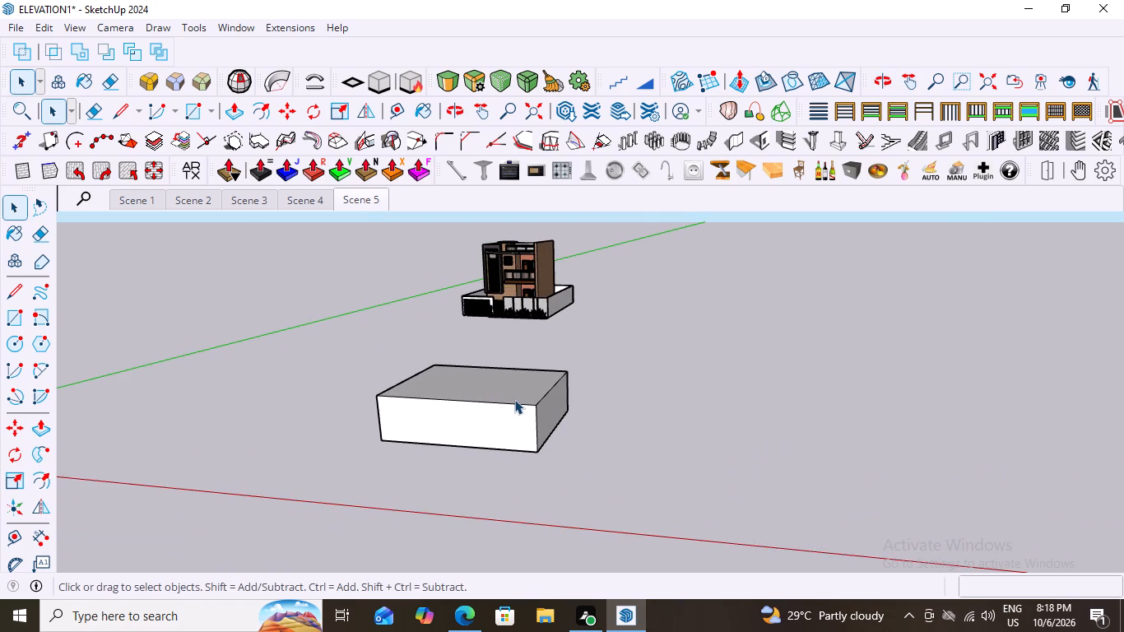
click(519, 416)
scroll(523, 421, up, 3)
click(667, 411)
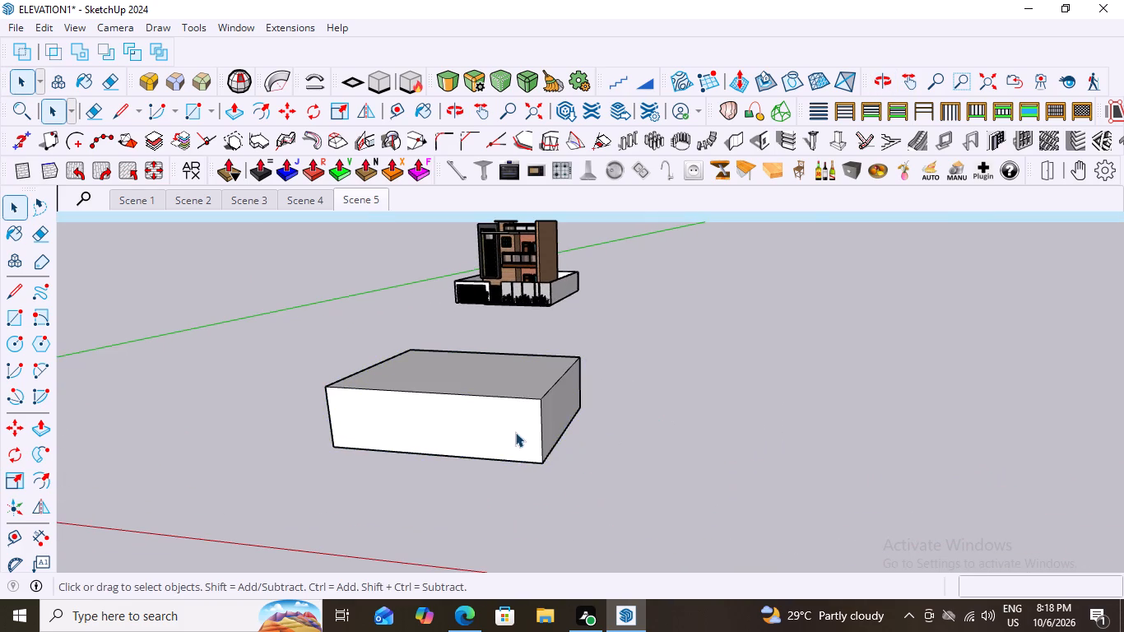
scroll(515, 432, up, 3)
double_click(513, 407)
scroll(597, 435, up, 3)
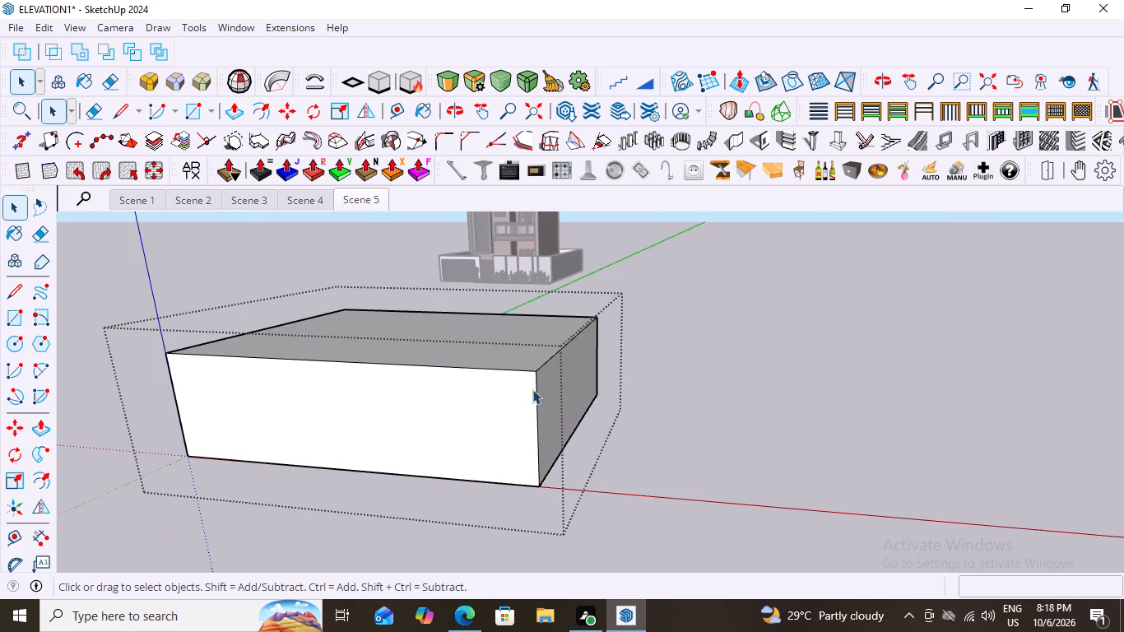
scroll(549, 410, up, 3)
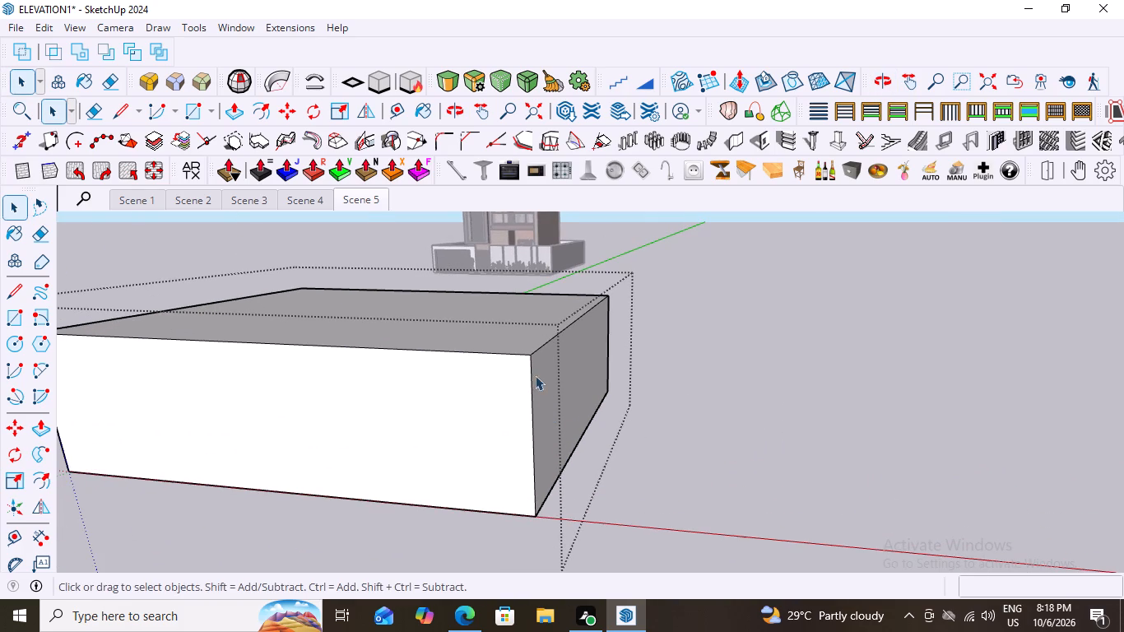
click(531, 393)
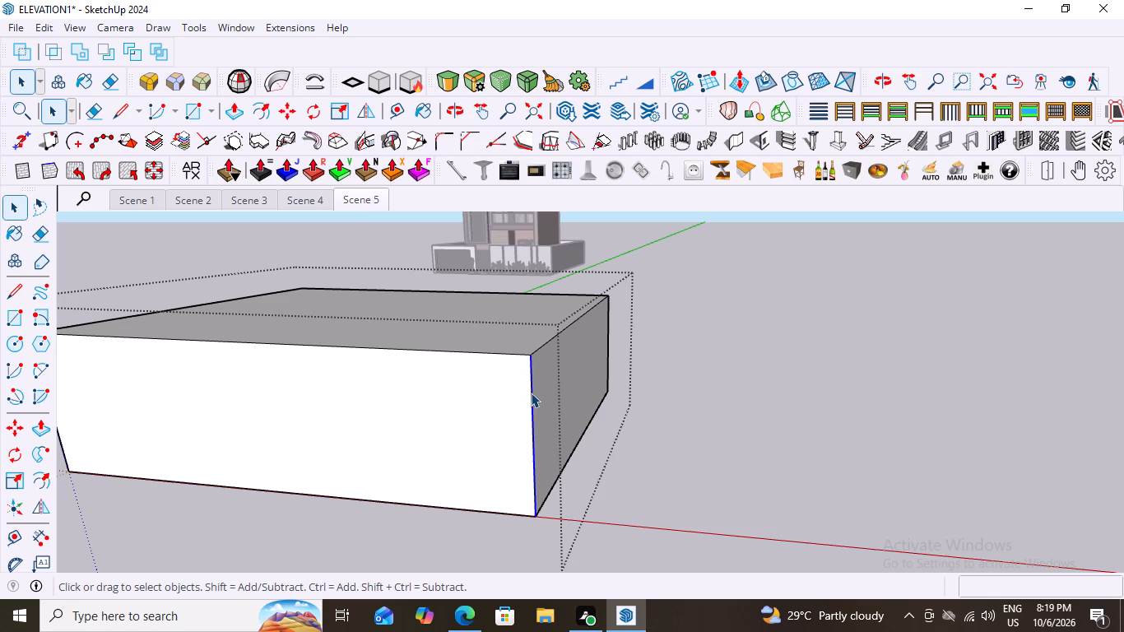
click(449, 70)
click(536, 411)
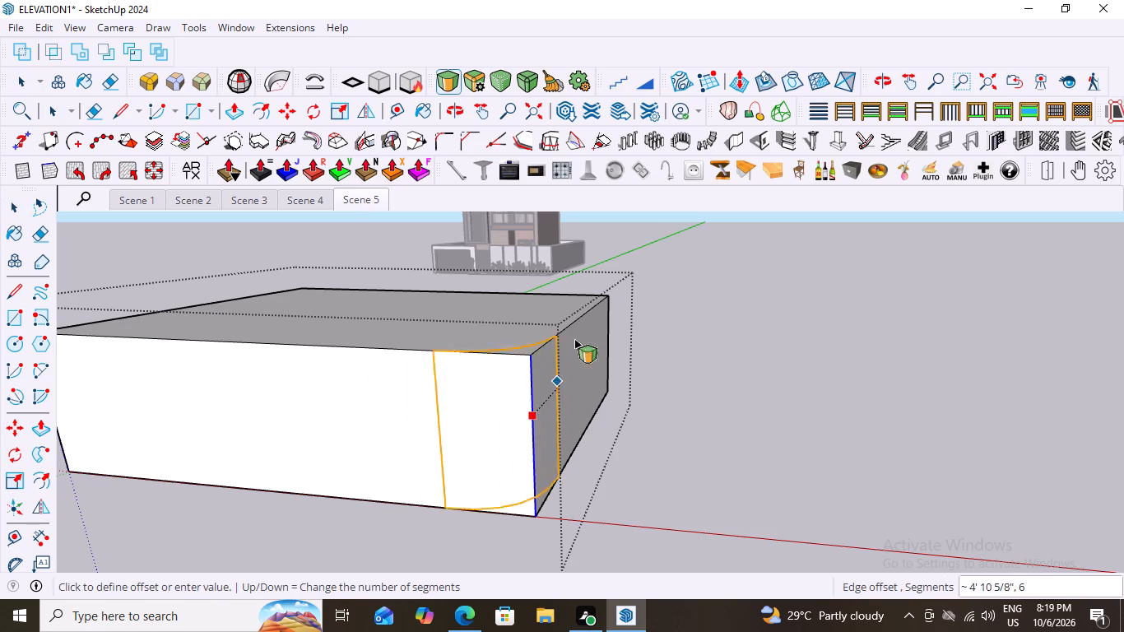
click(578, 314)
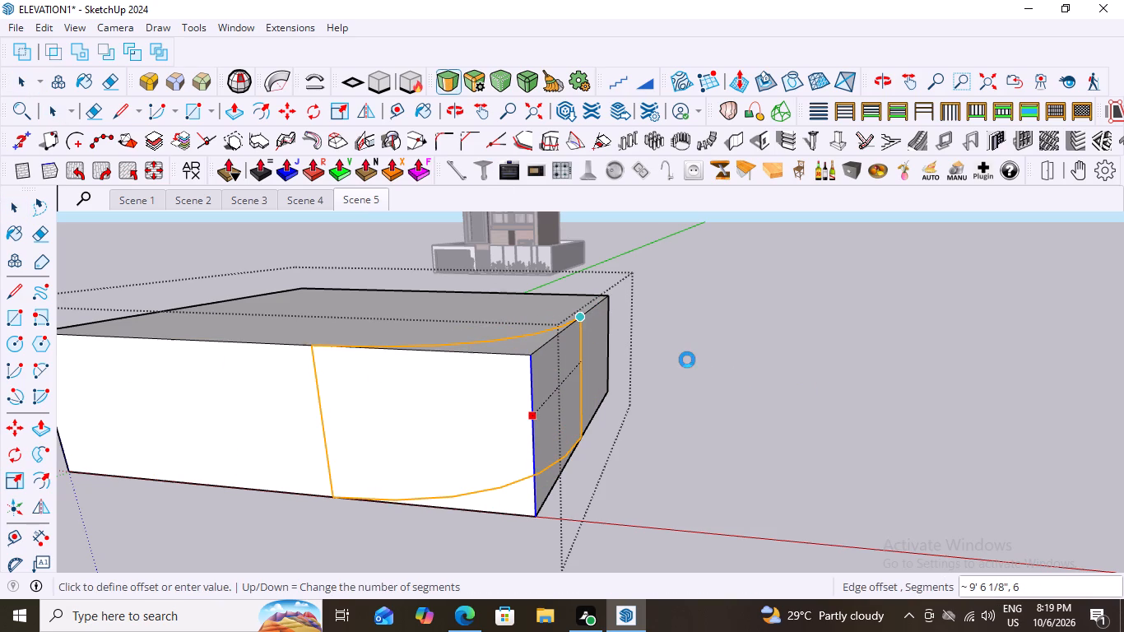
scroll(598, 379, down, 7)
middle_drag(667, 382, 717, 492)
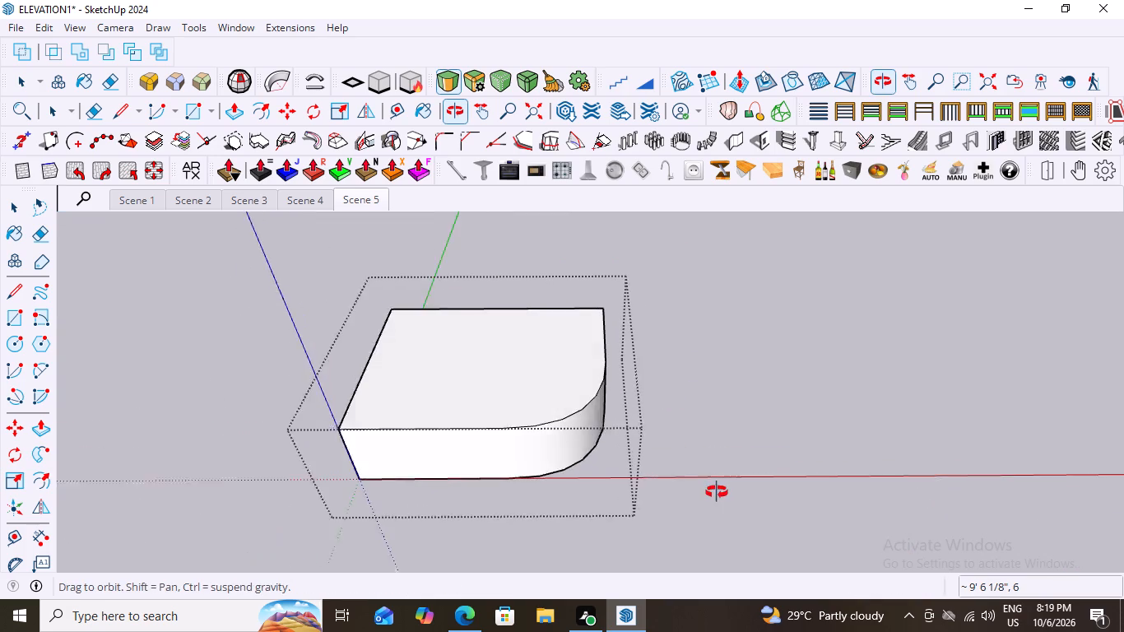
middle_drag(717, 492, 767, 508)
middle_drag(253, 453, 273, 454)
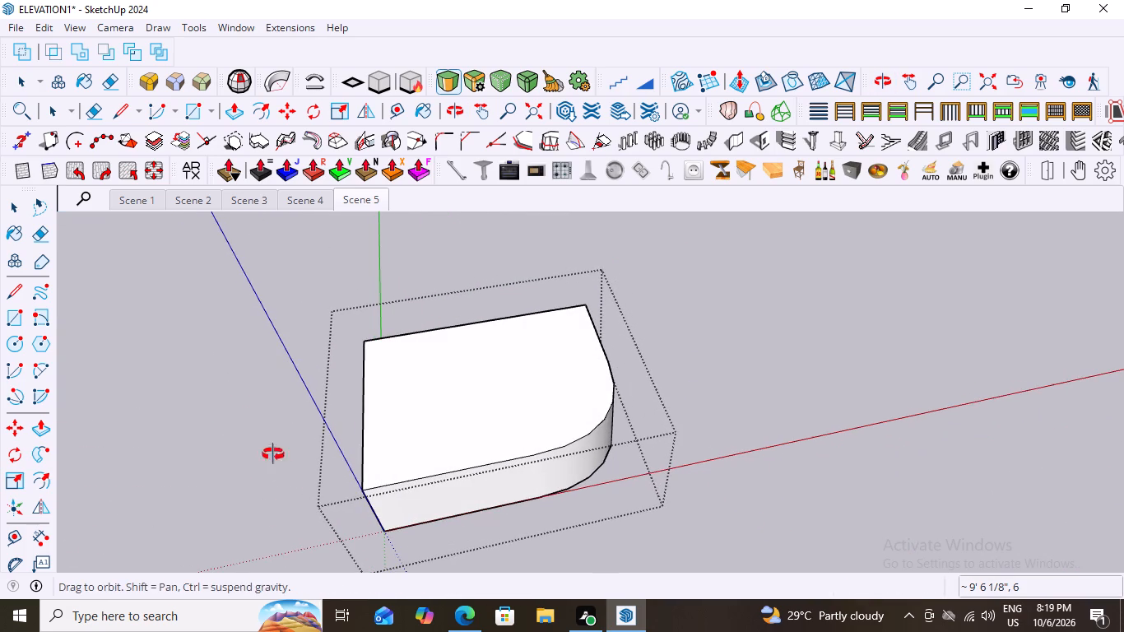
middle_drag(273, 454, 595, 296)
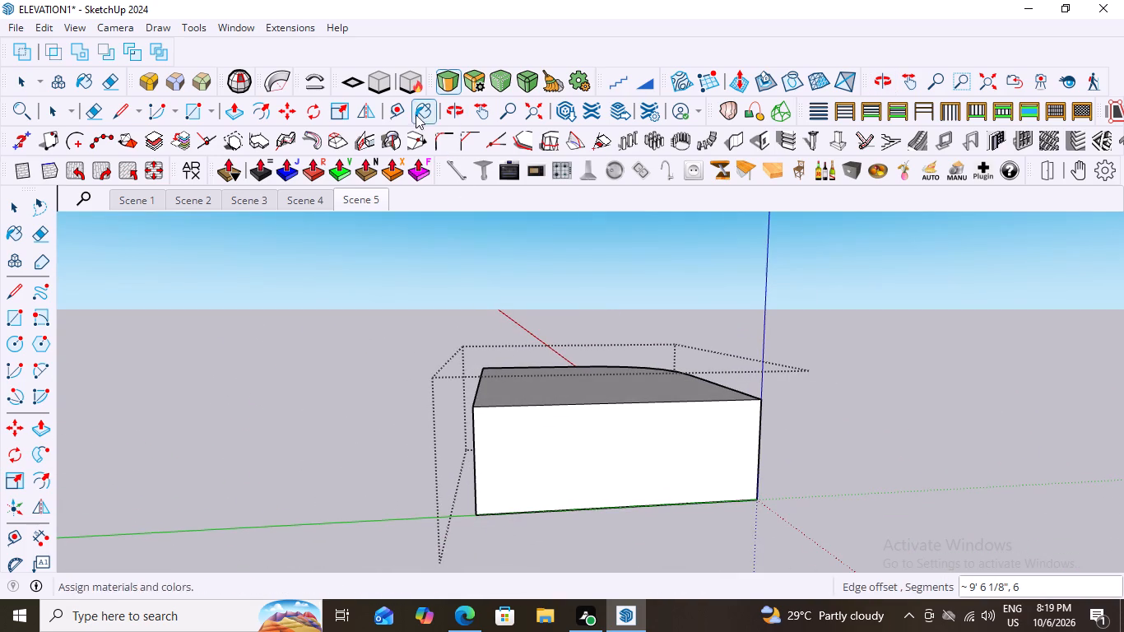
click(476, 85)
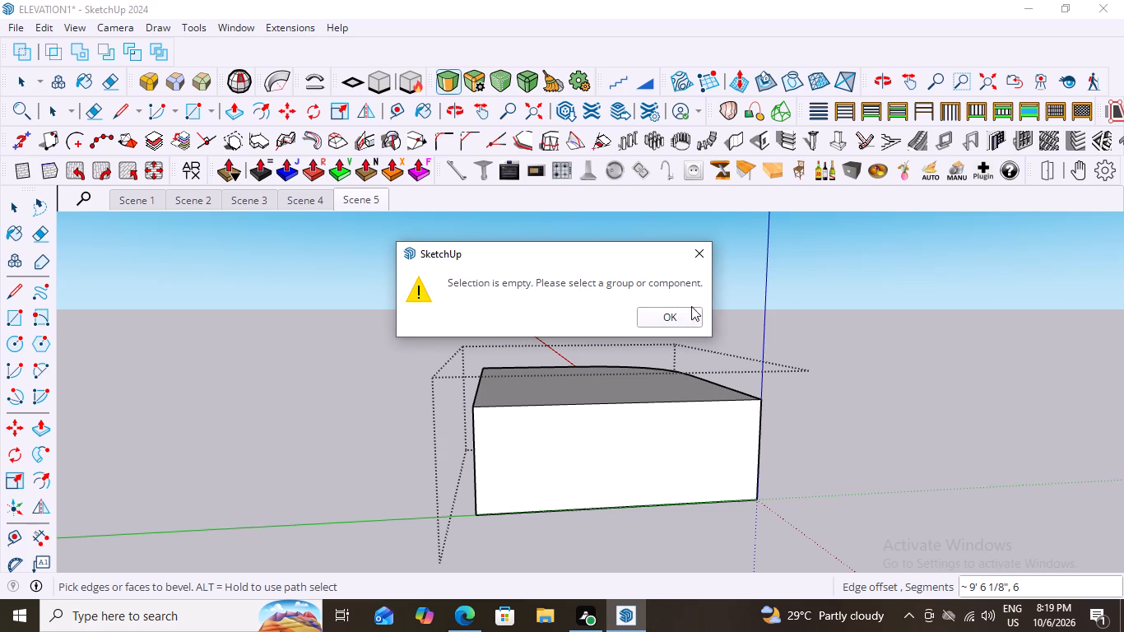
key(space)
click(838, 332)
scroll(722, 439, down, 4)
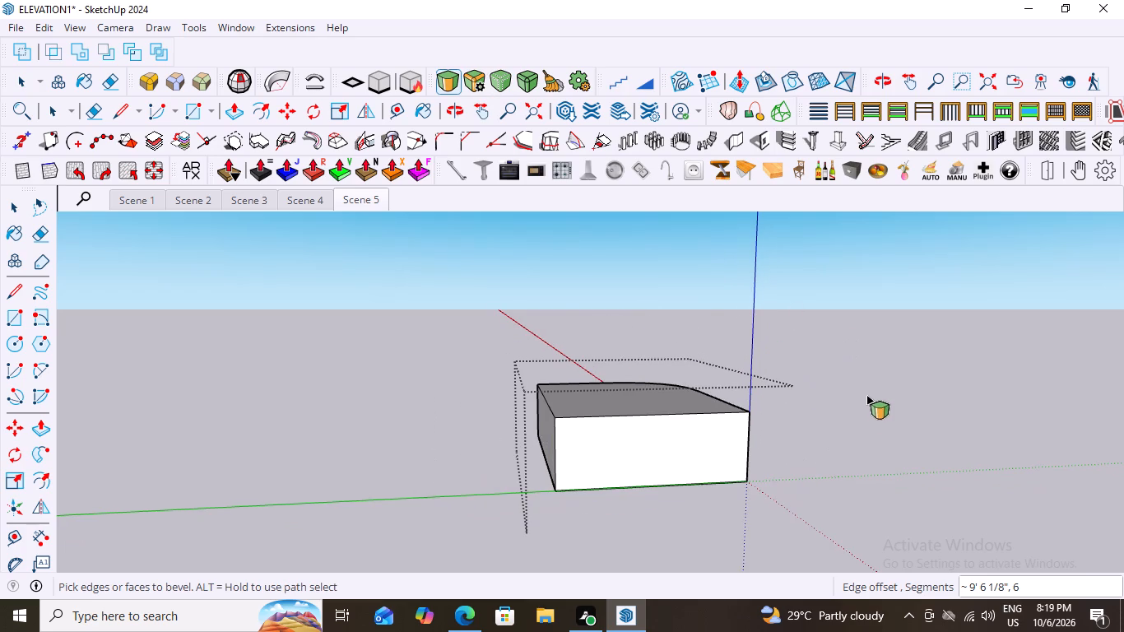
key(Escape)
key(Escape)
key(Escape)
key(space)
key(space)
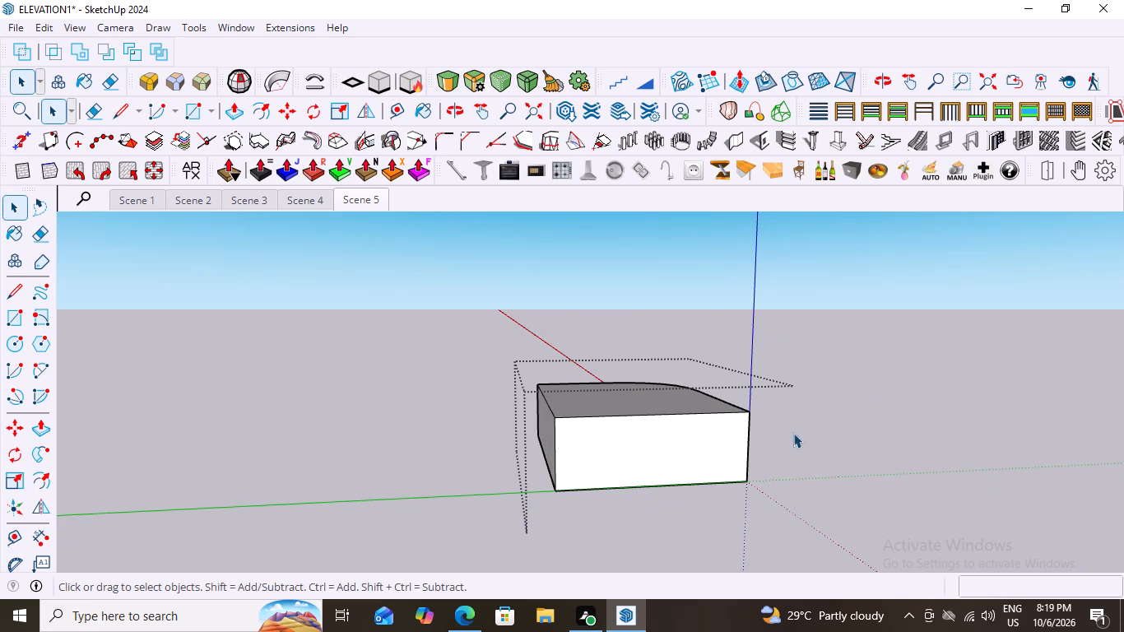
Apply a Live Bevel with 4 segments and an 11.48" edge offset to the whole box group and commit it.
click(825, 411)
click(644, 445)
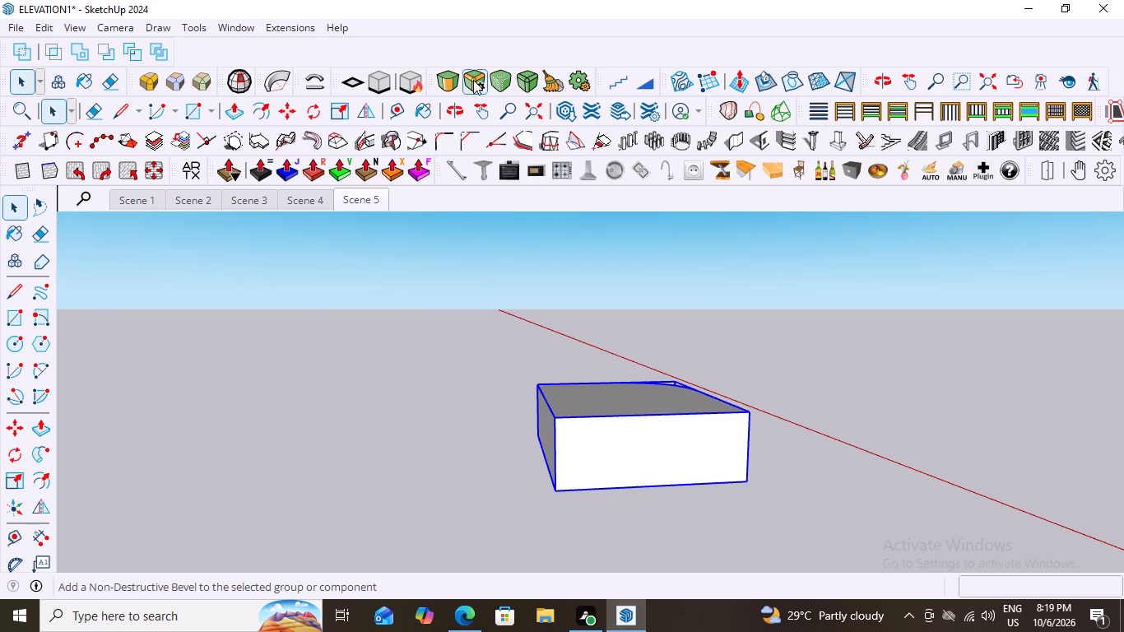
click(475, 87)
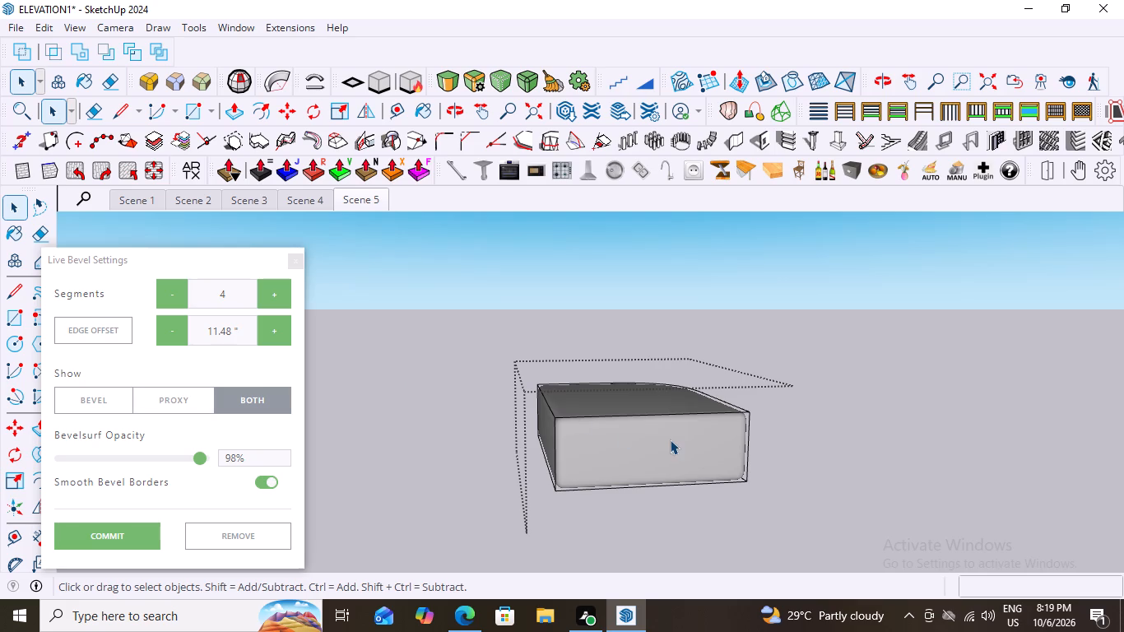
scroll(671, 439, up, 3)
scroll(99, 479, down, 3)
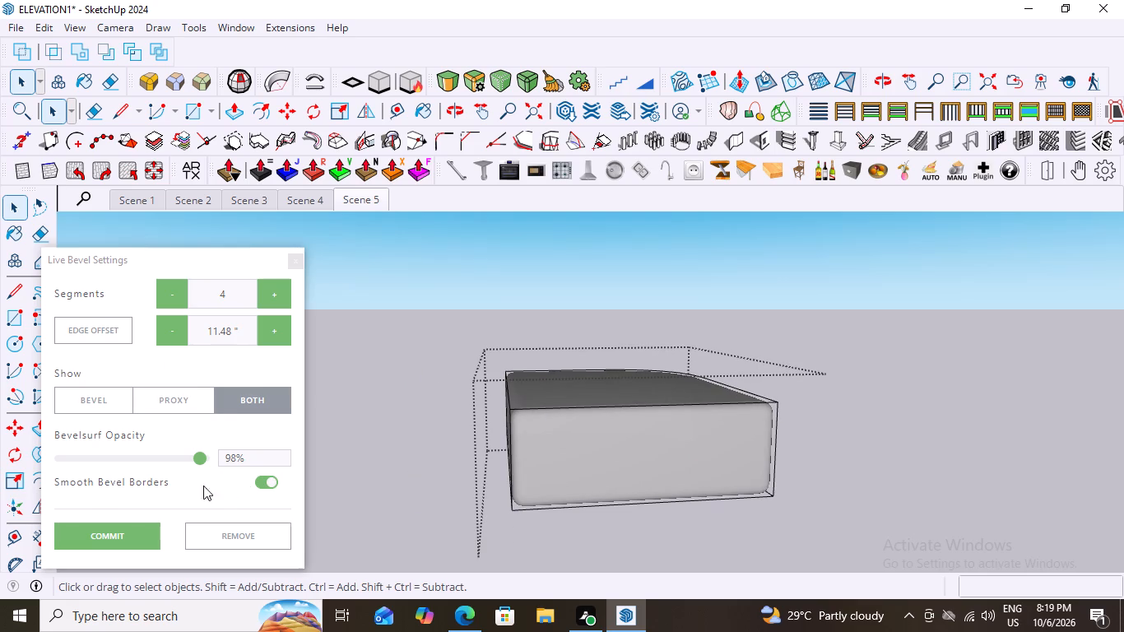
scroll(211, 422, down, 9)
click(109, 535)
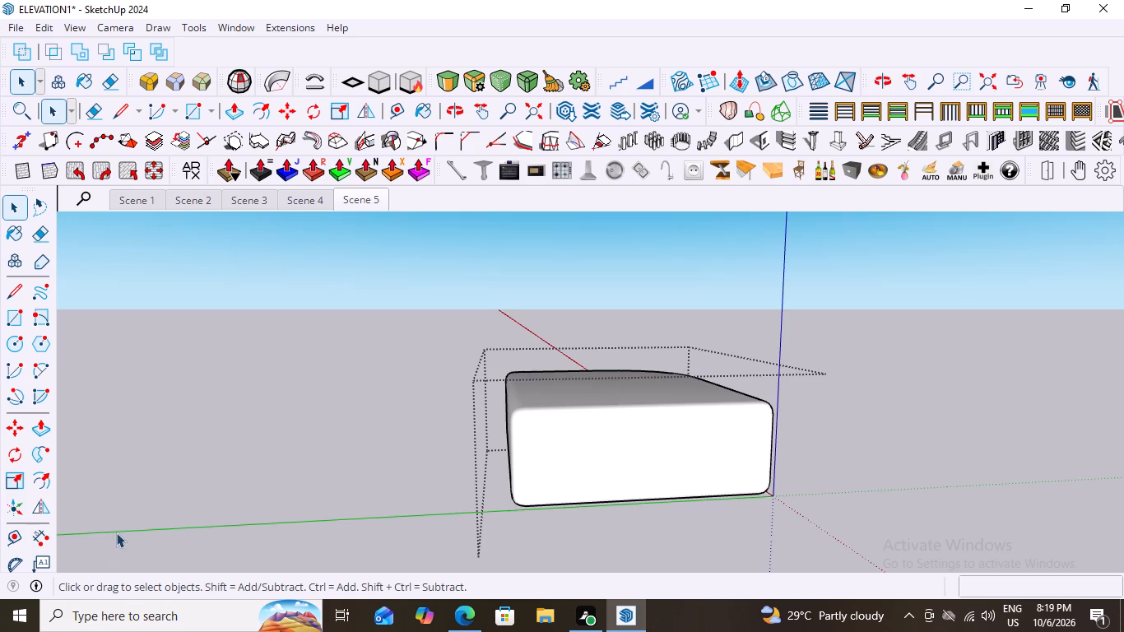
Examine the beveled box's rounded edges and corners up close and from all sides.
scroll(496, 437, down, 4)
middle_drag(662, 421, 173, 551)
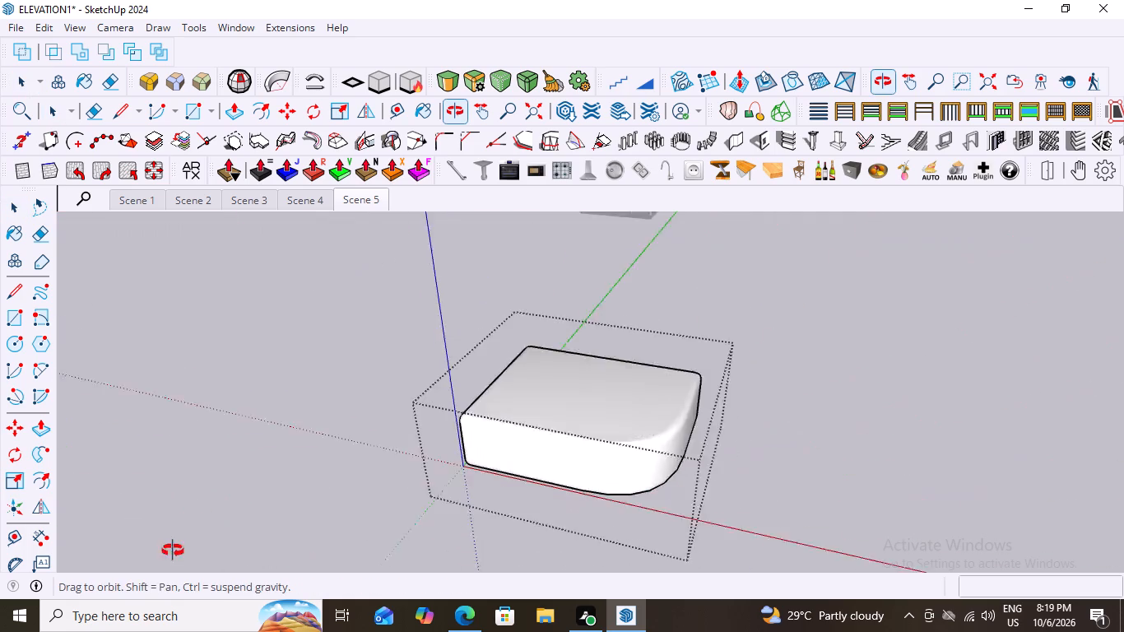
middle_drag(173, 551, 174, 593)
scroll(455, 477, up, 4)
middle_drag(418, 448, 578, 366)
scroll(490, 462, up, 4)
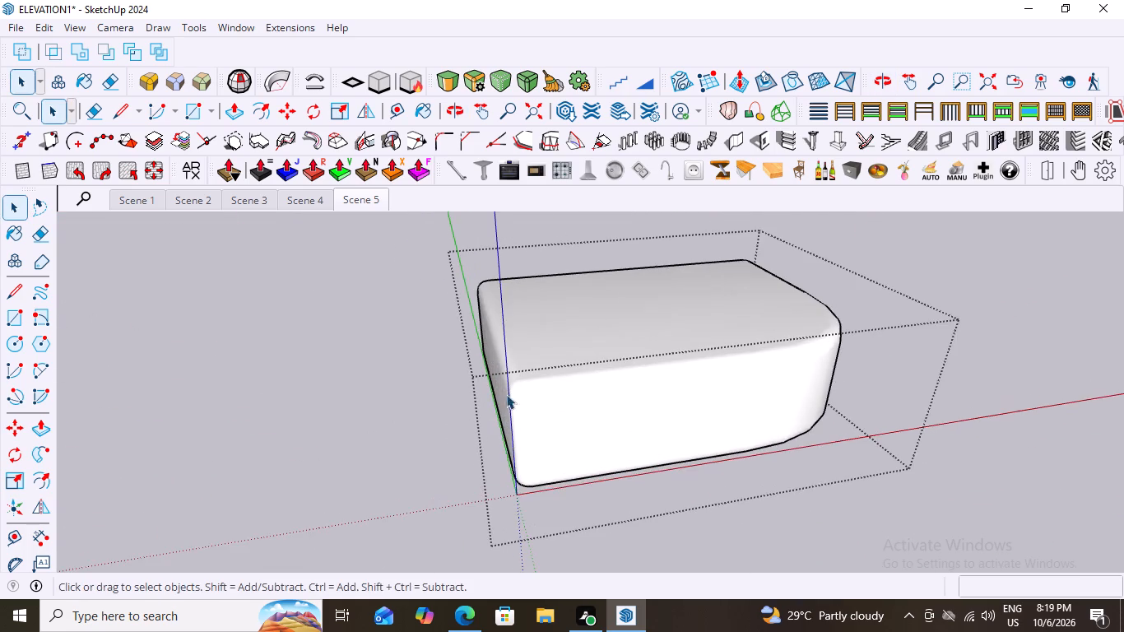
middle_drag(500, 383, 693, 383)
scroll(693, 383, up, 1)
scroll(284, 296, up, 3)
scroll(442, 333, up, 3)
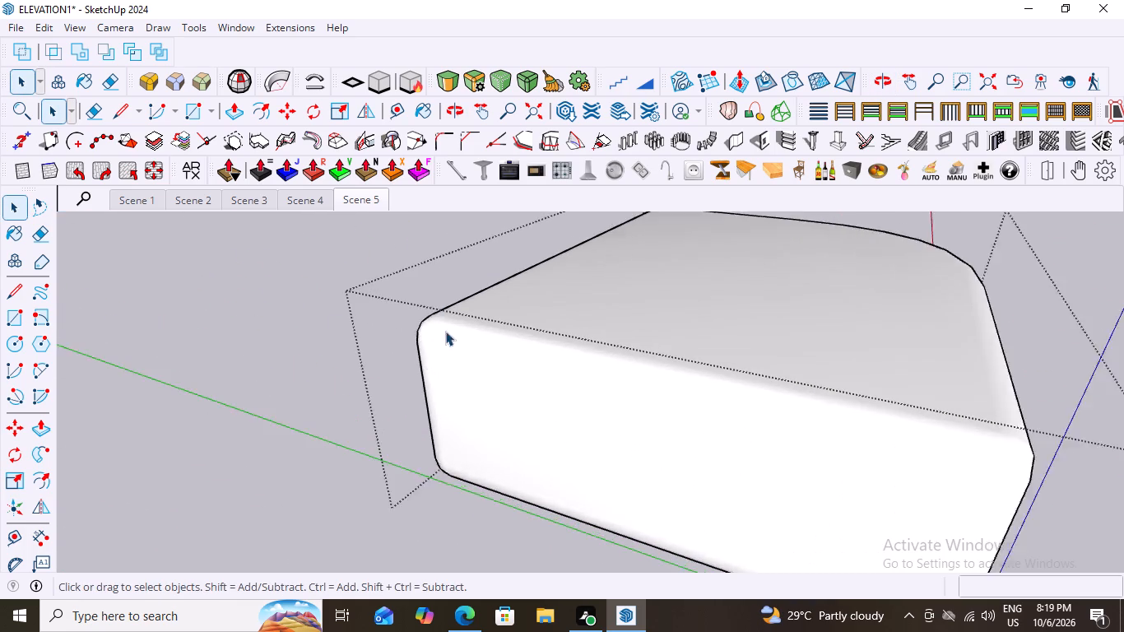
scroll(445, 331, up, 5)
scroll(356, 288, down, 18)
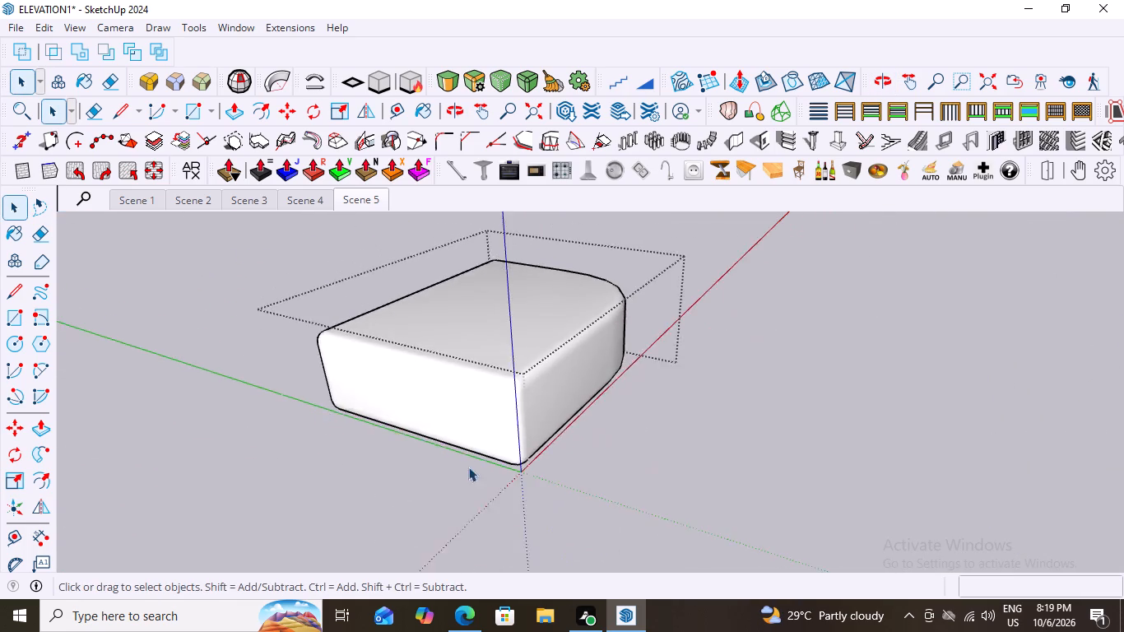
middle_drag(620, 408, 337, 453)
scroll(645, 286, up, 13)
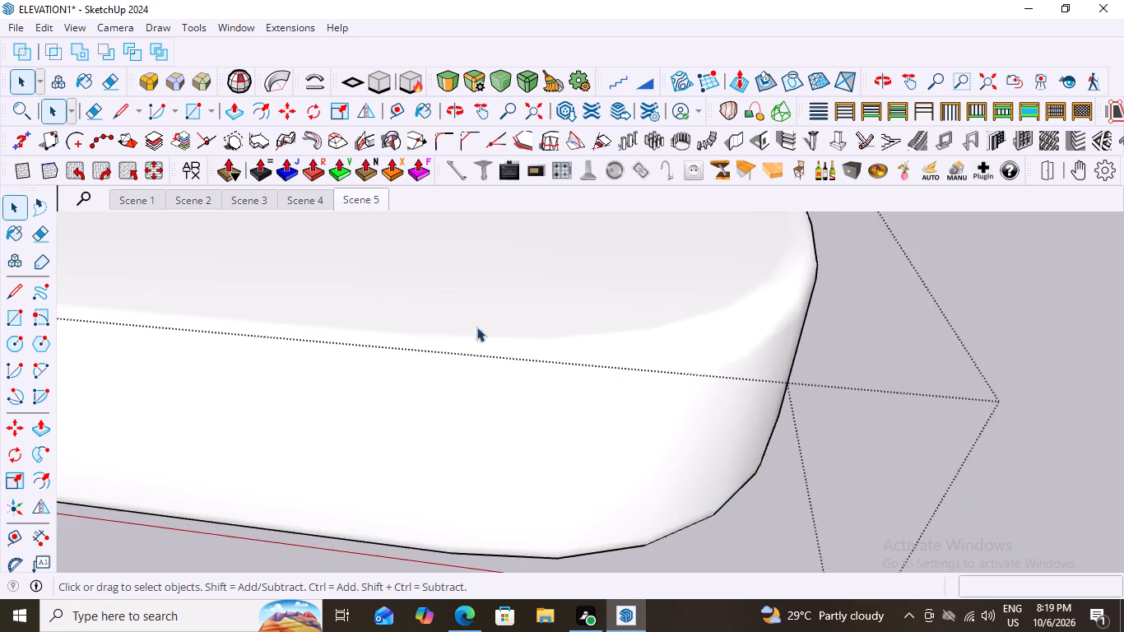
scroll(479, 324, down, 9)
scroll(658, 384, down, 1)
scroll(136, 448, down, 2)
middle_drag(560, 361, 248, 369)
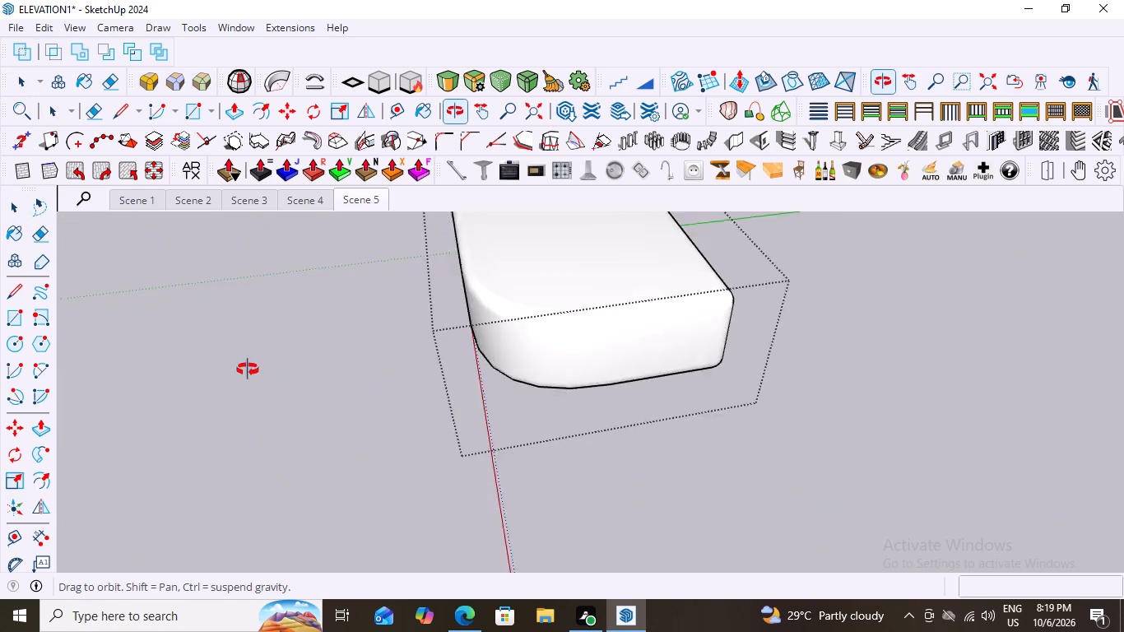
middle_drag(248, 369, 244, 366)
middle_click(244, 366)
middle_drag(279, 403, 749, 348)
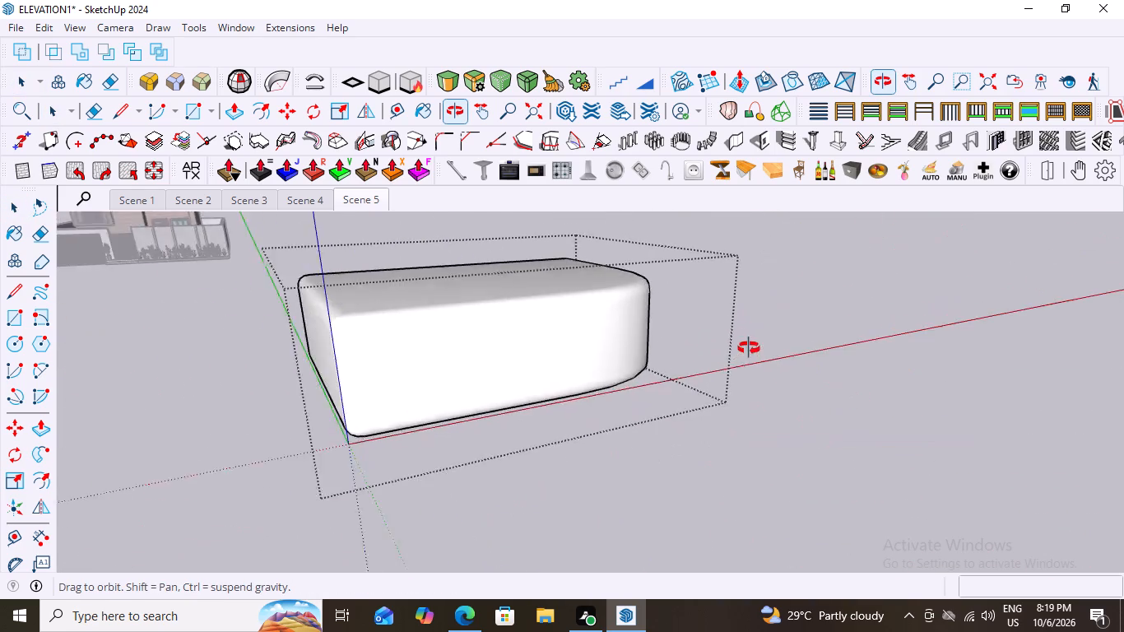
middle_drag(749, 348, 696, 407)
Run Auto-Soften Edges on the beveled box, first inside the open group and again with the closed group selected.
click(498, 79)
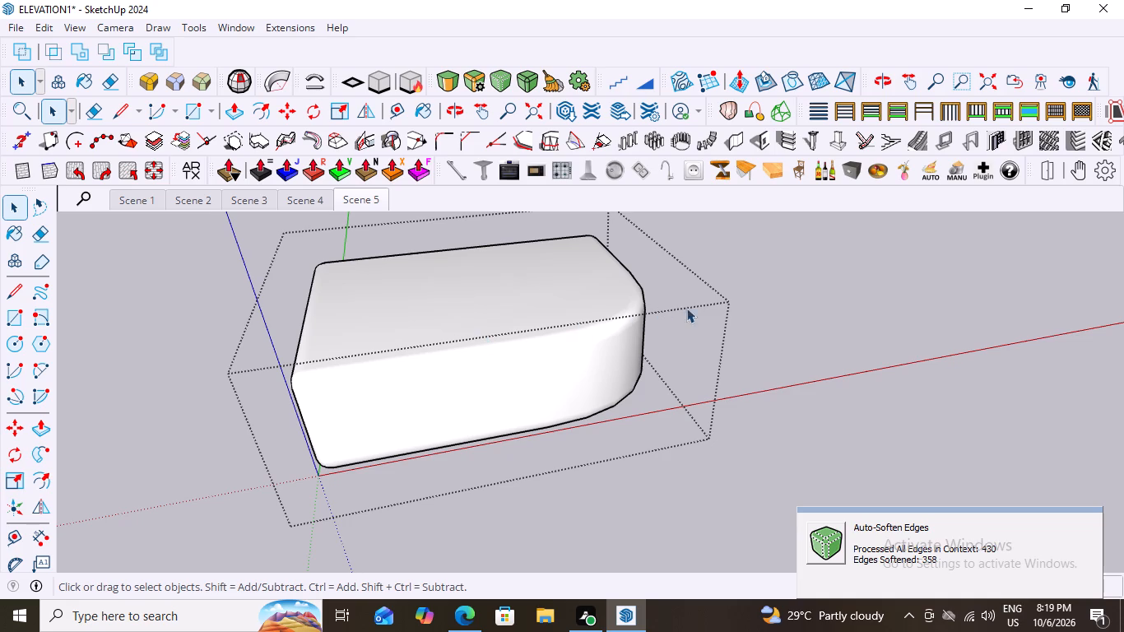
key(space)
click(752, 281)
scroll(568, 374, down, 3)
click(445, 319)
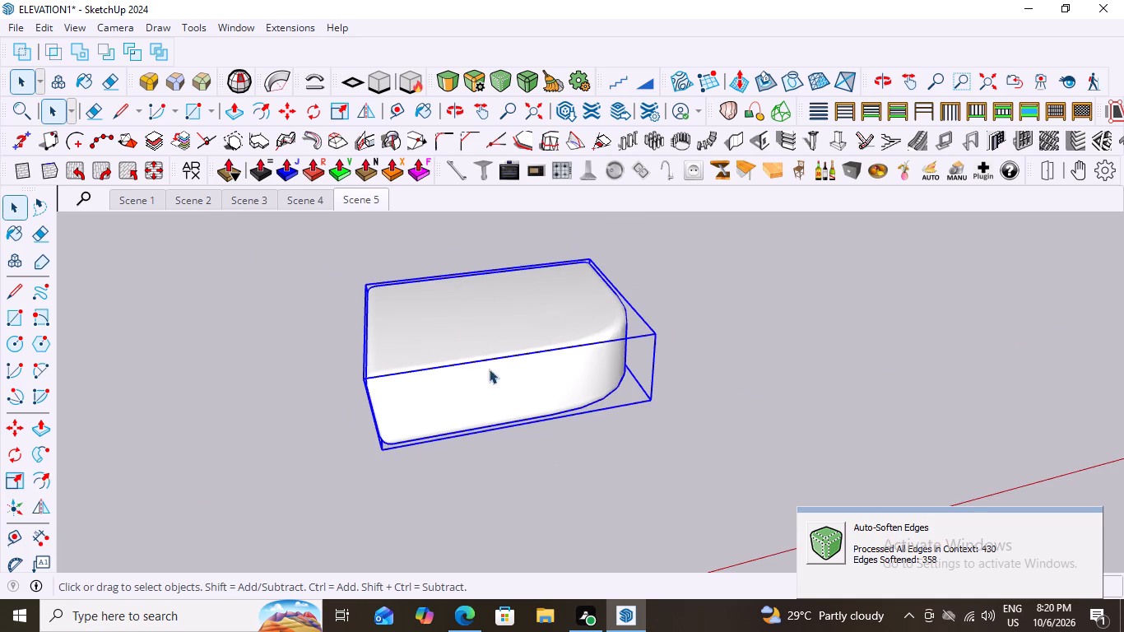
click(491, 80)
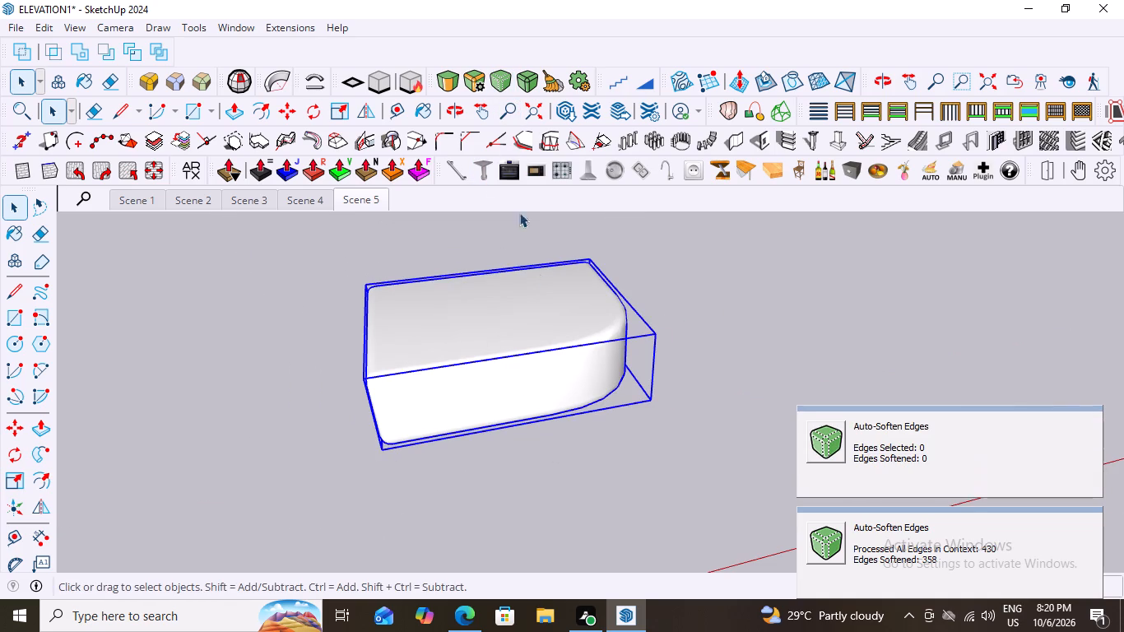
key(space)
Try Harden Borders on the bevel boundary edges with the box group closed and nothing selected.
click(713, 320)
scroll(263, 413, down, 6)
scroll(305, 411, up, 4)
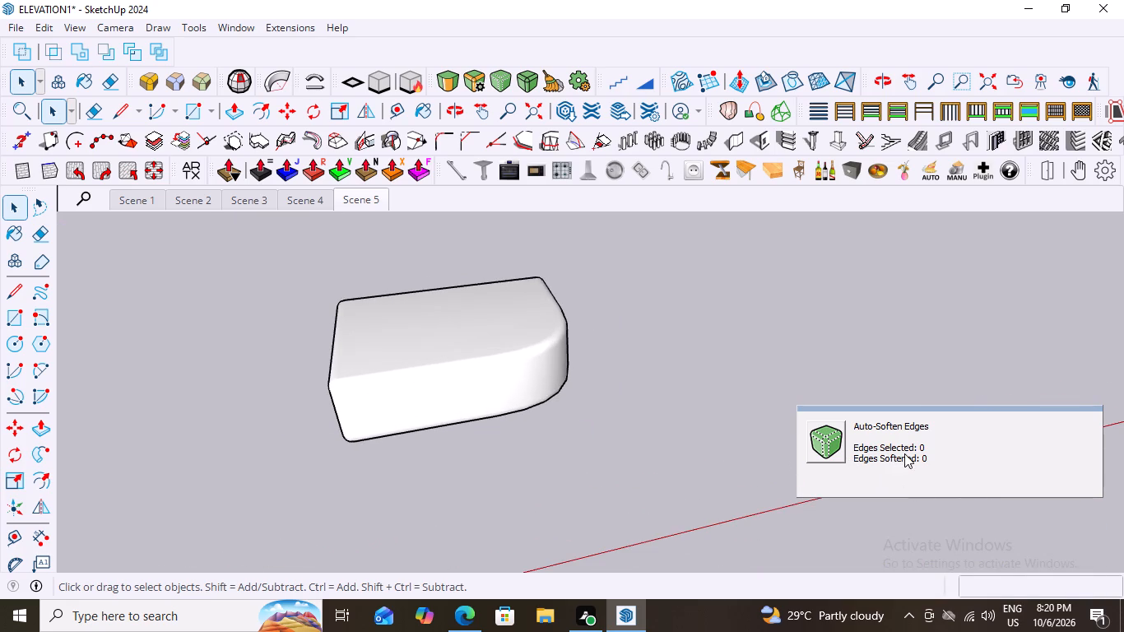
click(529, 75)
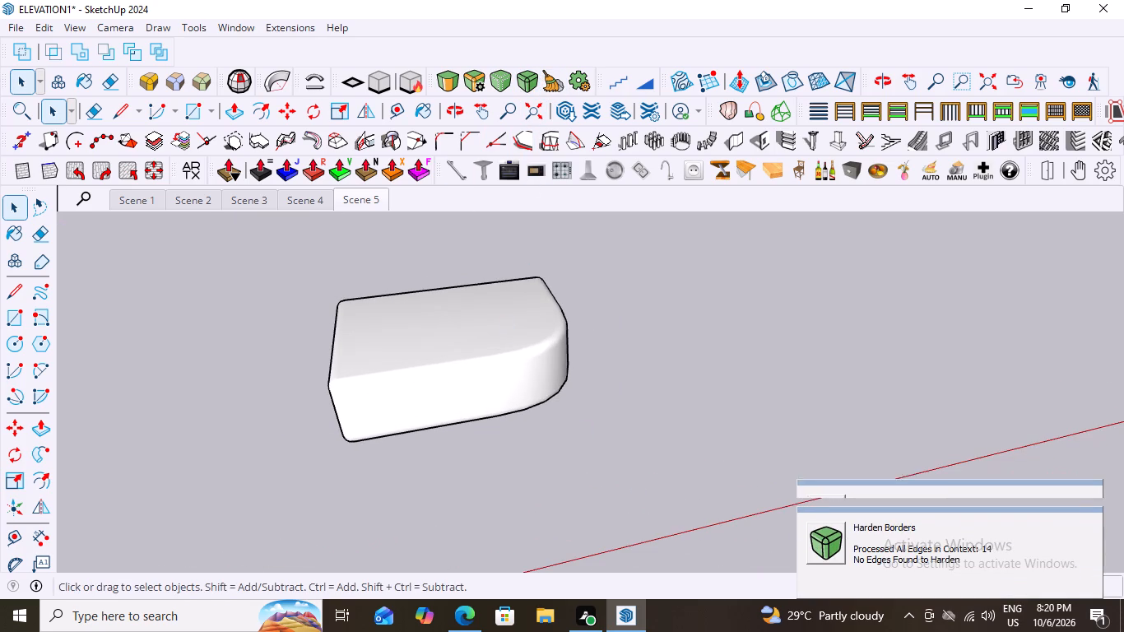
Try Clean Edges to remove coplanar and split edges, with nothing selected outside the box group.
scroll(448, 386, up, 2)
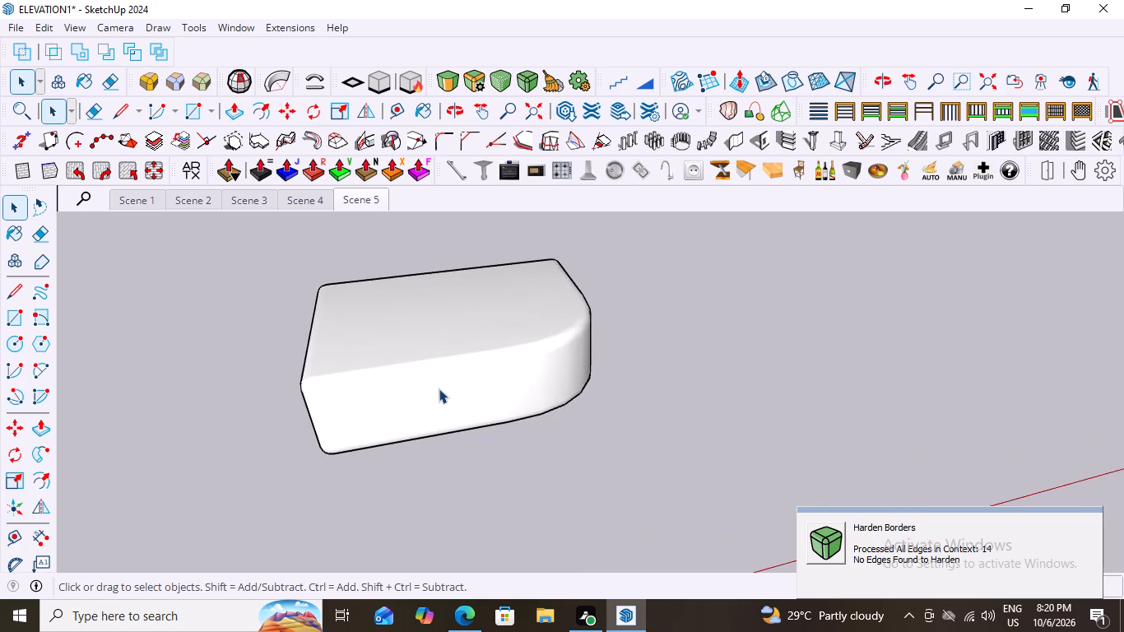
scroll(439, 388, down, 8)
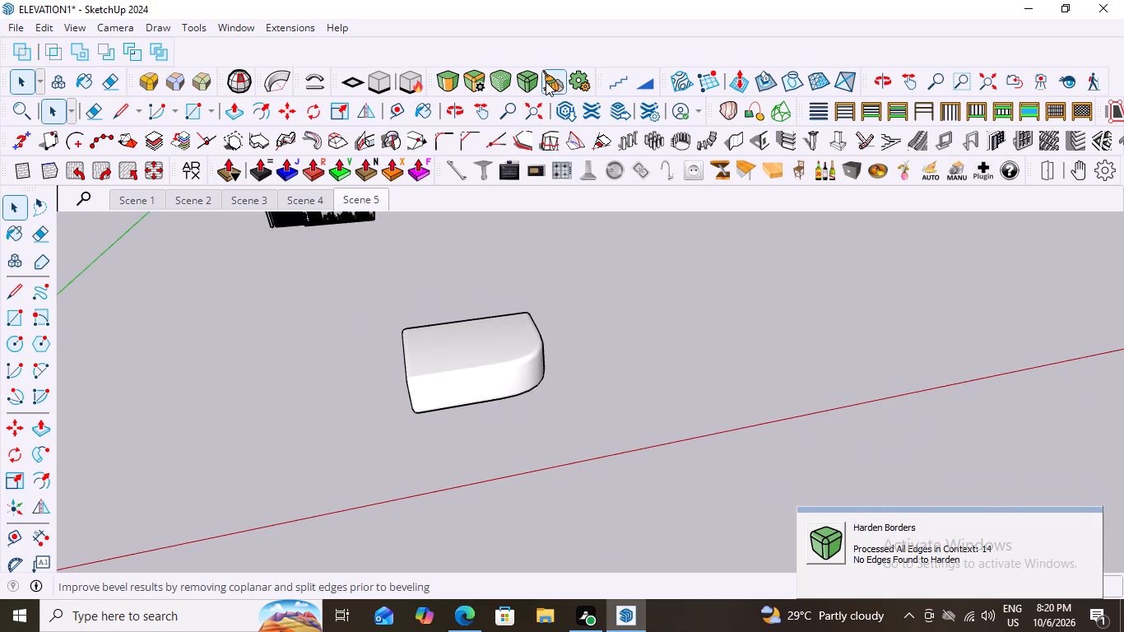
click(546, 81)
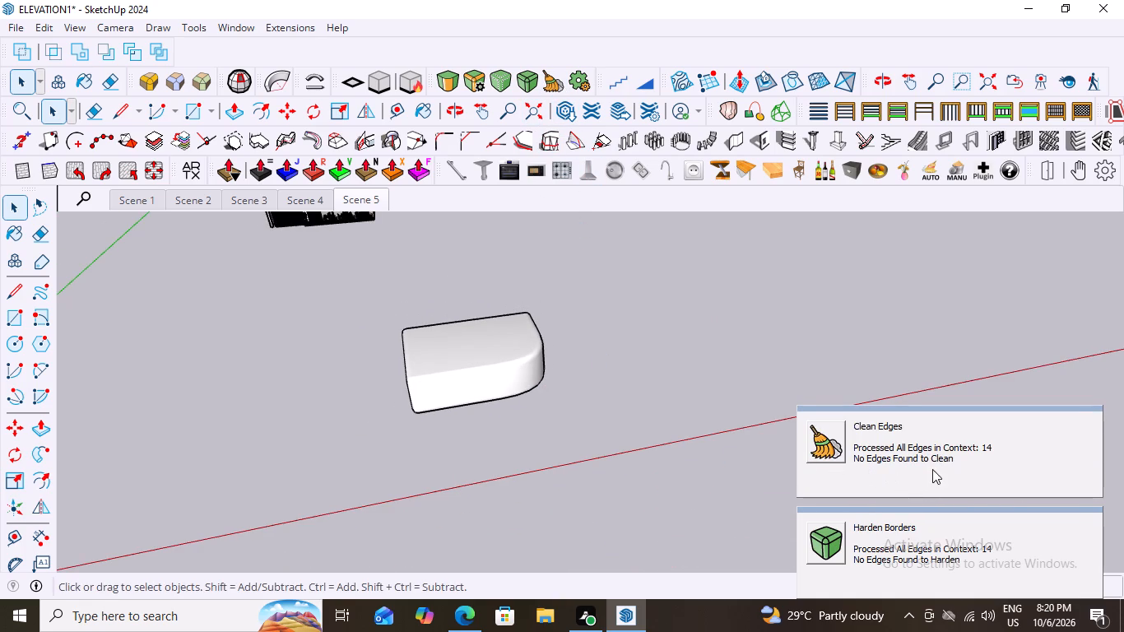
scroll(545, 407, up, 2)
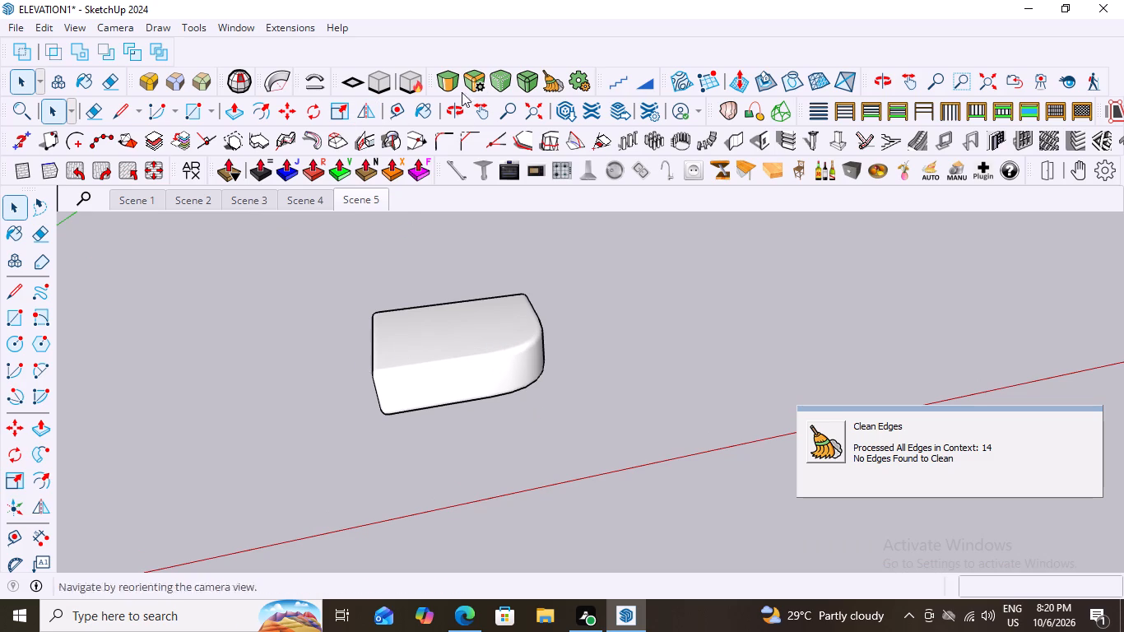
Review the bevel extension's preferences for rounding, auto-soften angle and harden-borders mode, then close them.
click(576, 83)
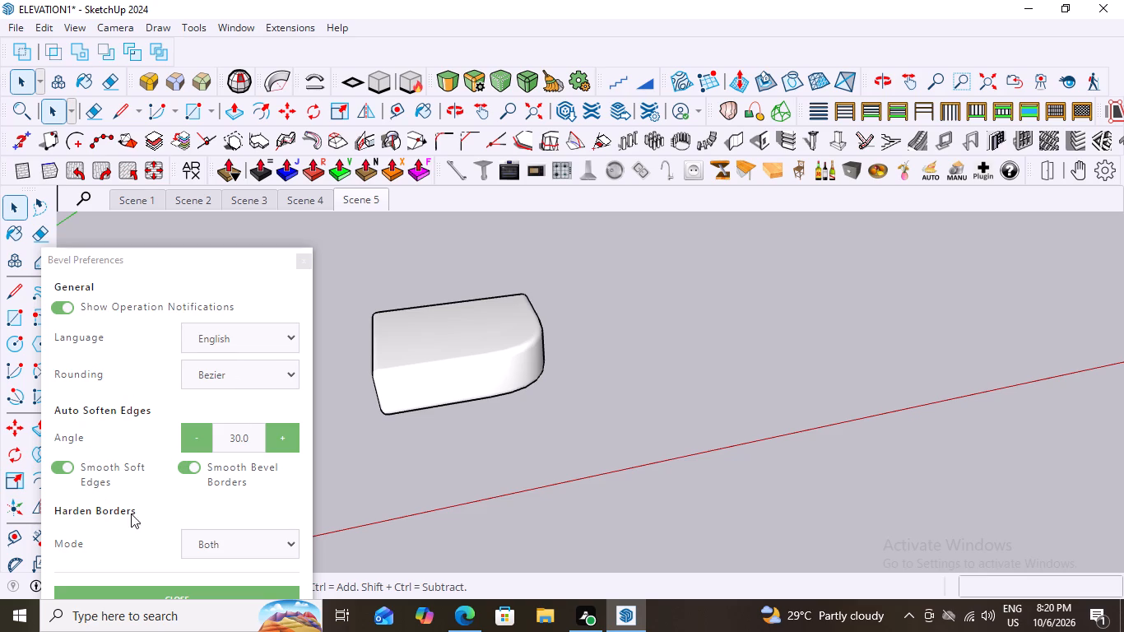
scroll(169, 498, down, 4)
scroll(320, 495, down, 4)
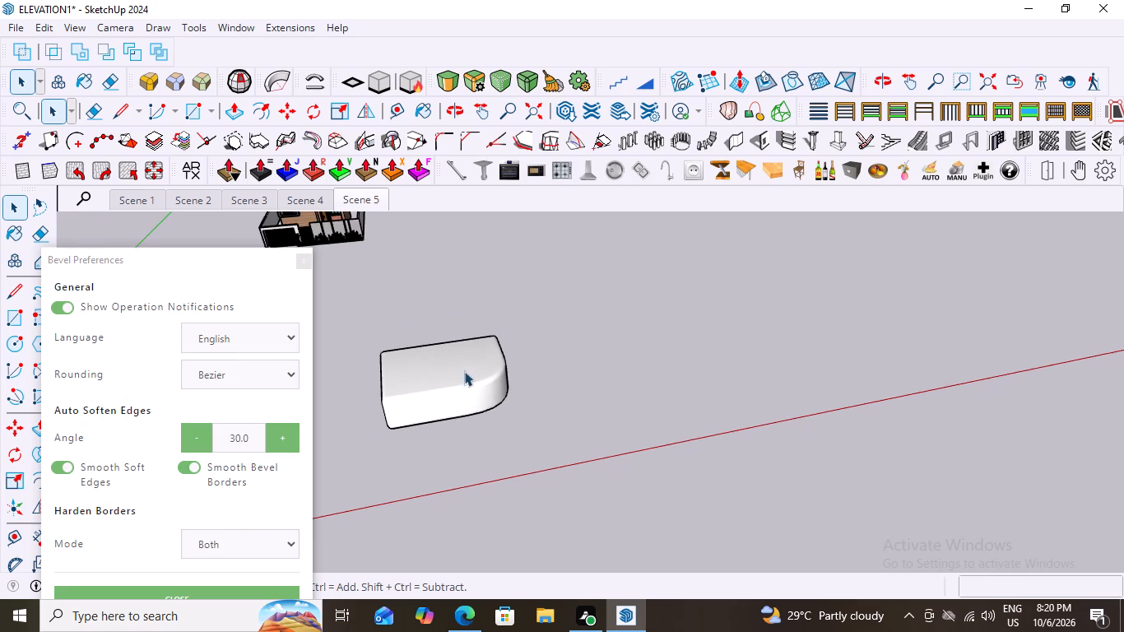
scroll(402, 377, up, 4)
key(Escape)
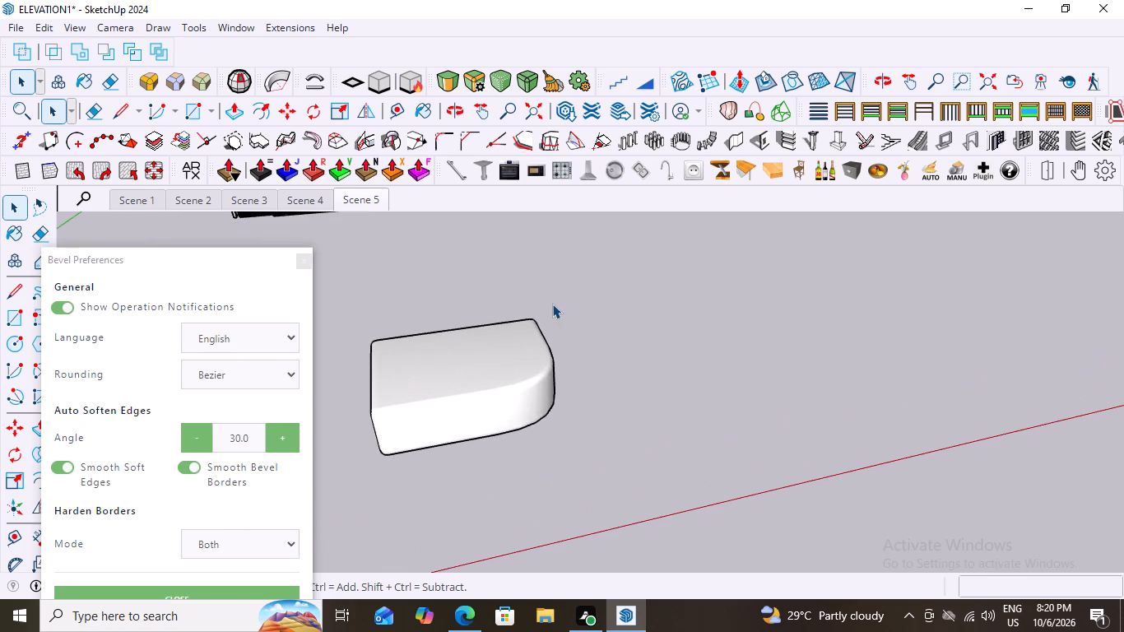
key(space)
click(572, 304)
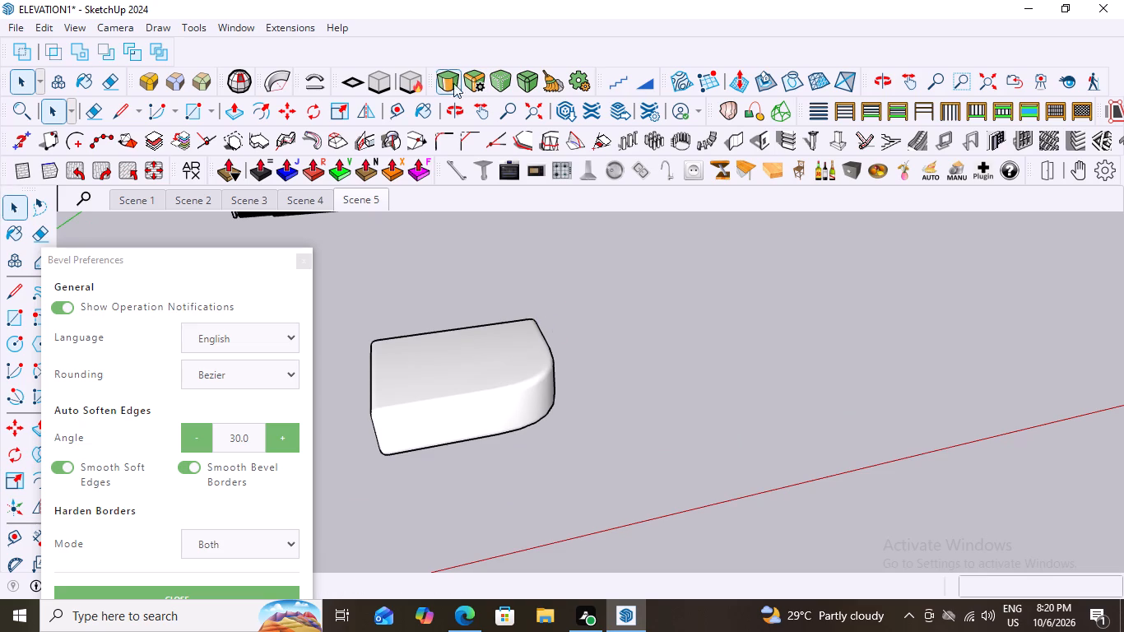
click(301, 261)
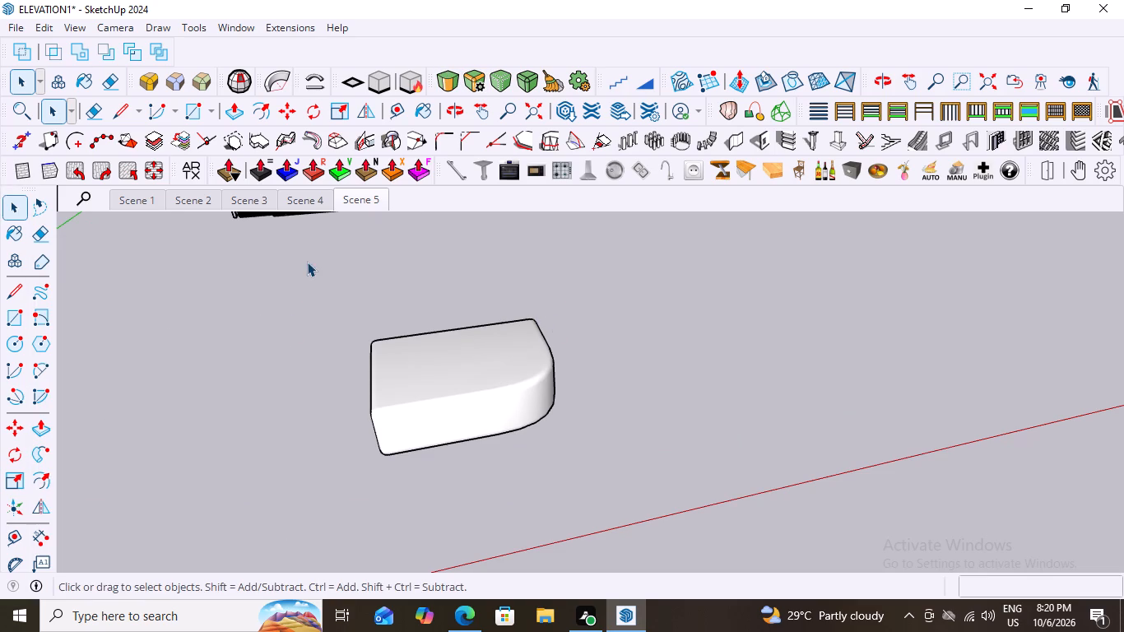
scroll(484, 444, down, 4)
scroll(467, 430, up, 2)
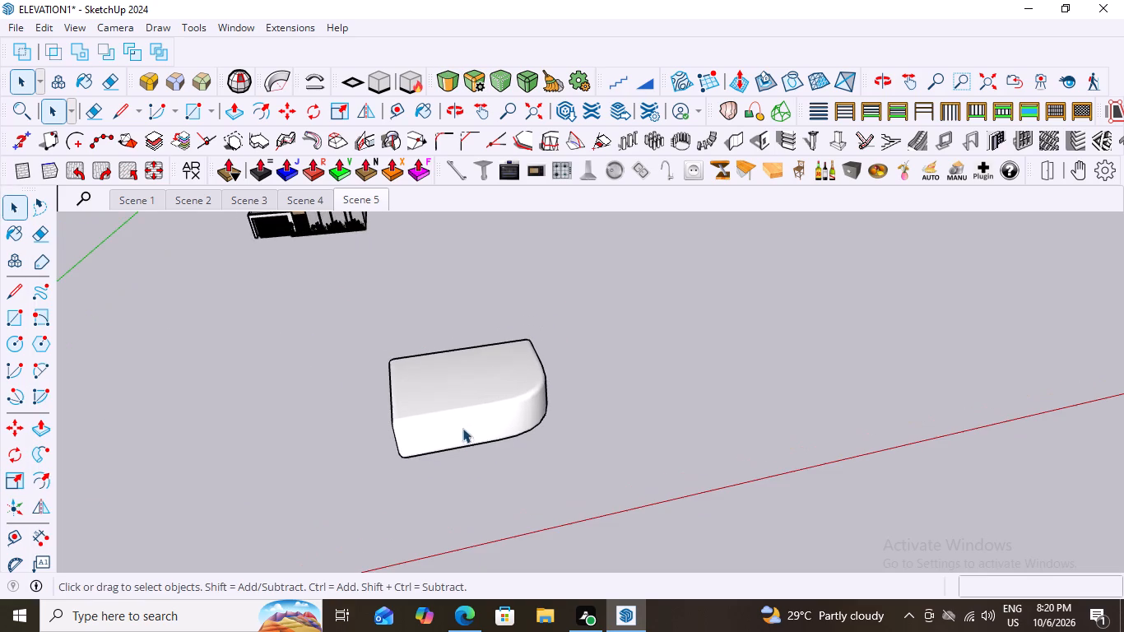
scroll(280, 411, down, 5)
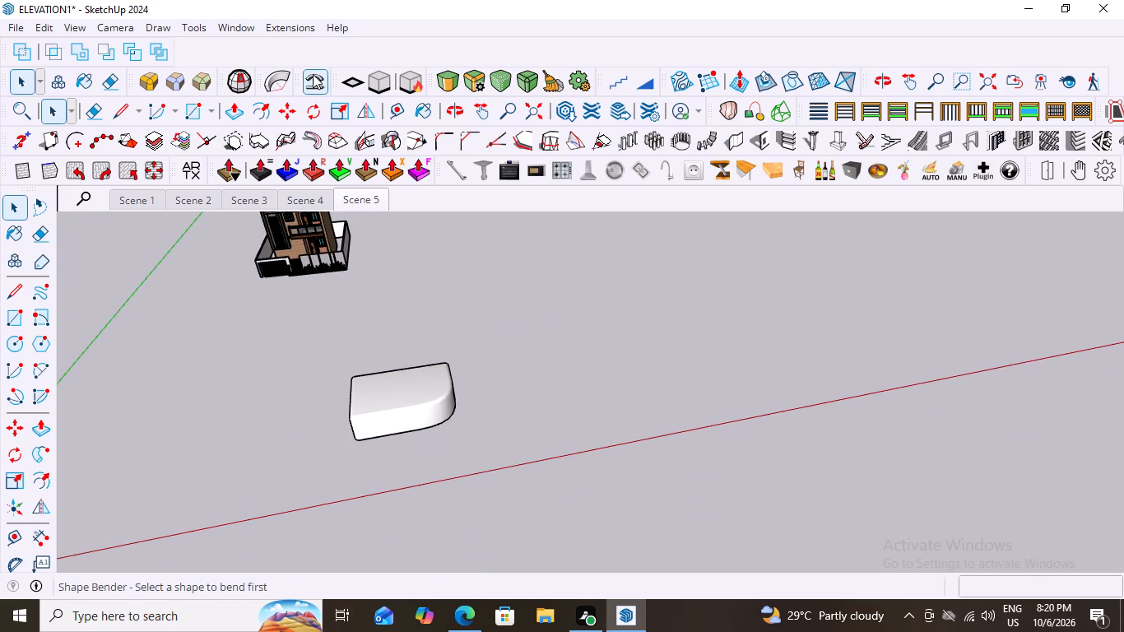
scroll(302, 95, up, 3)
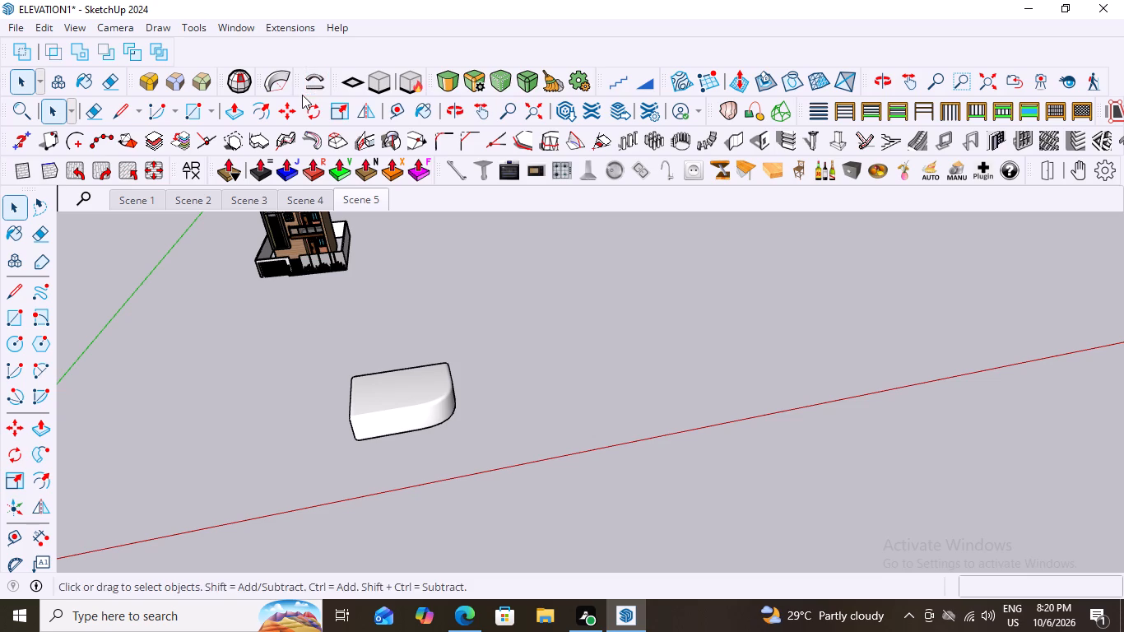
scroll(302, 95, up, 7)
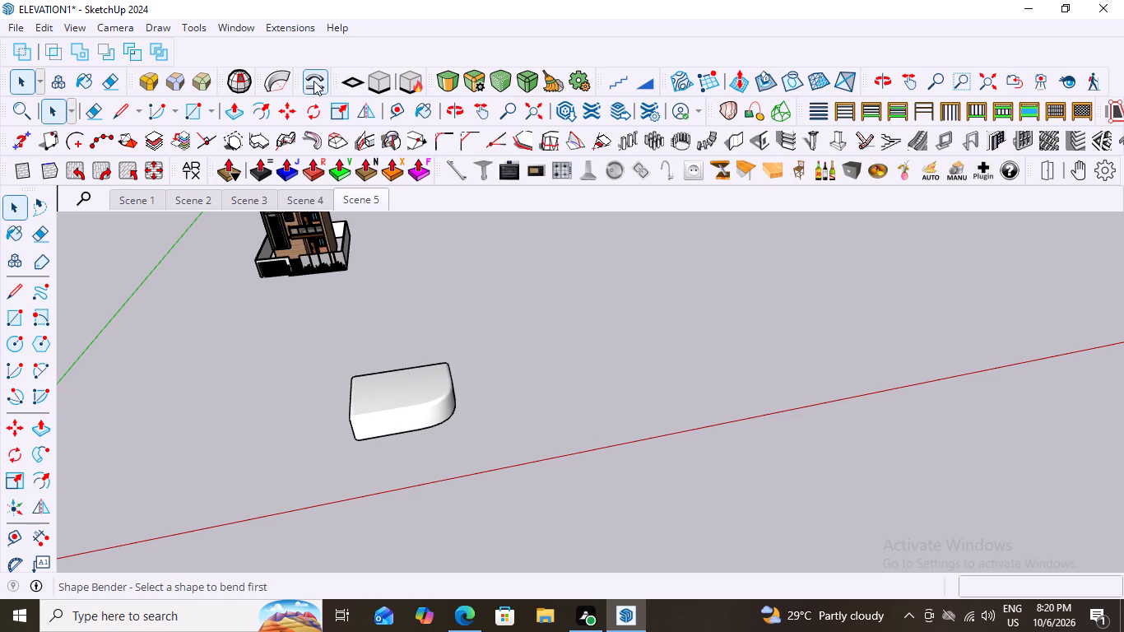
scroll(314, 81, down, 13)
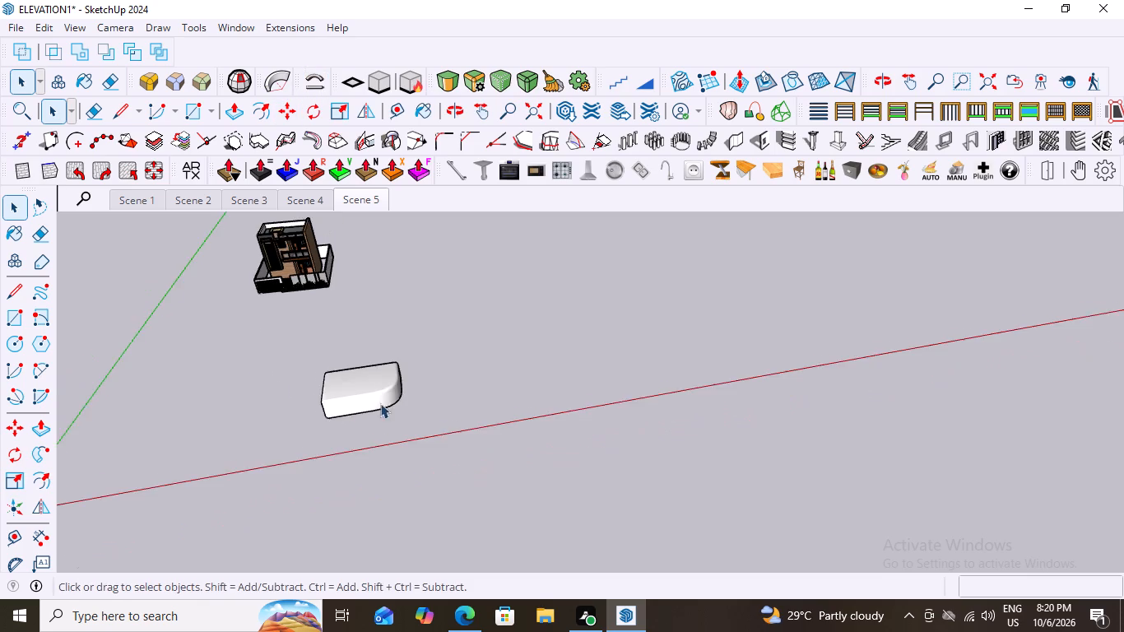
Draw an upright rectangle about 34' 3" by 43' 7" beside the house, on the plane perpendicular to the green axis.
middle_drag(531, 423, 420, 416)
scroll(411, 412, down, 11)
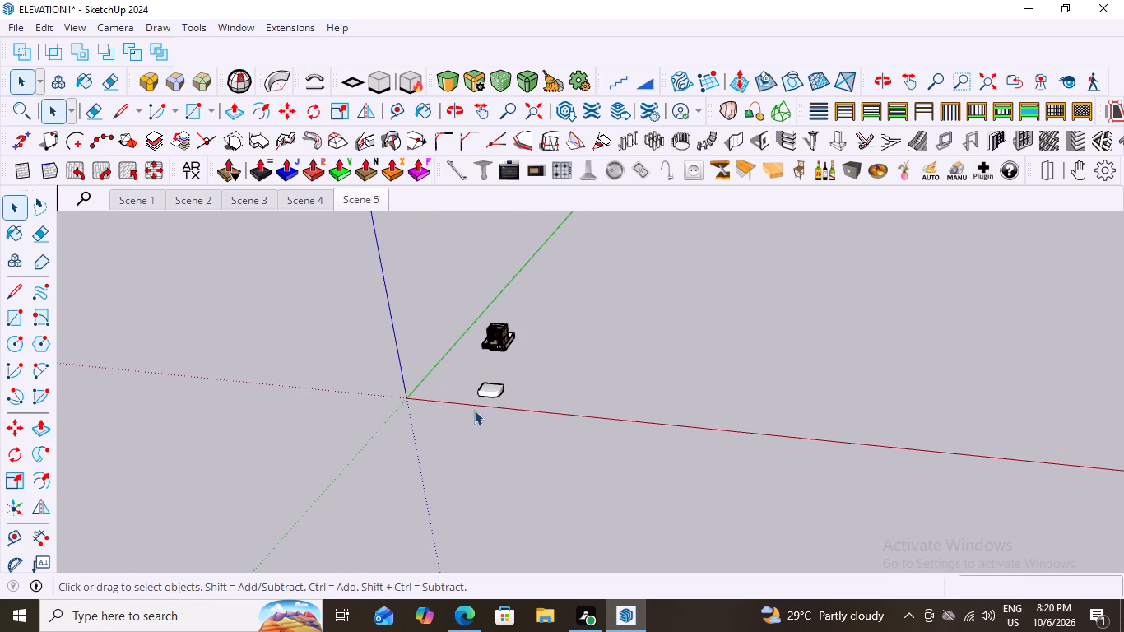
middle_drag(474, 409, 513, 389)
scroll(513, 389, up, 8)
scroll(397, 373, down, 9)
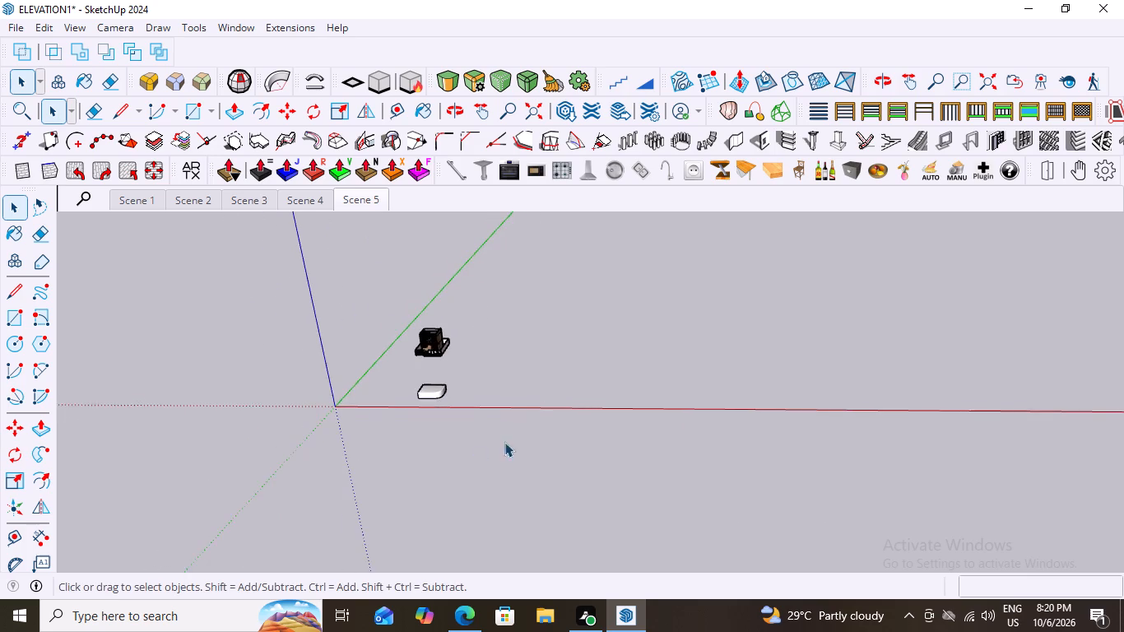
middle_drag(504, 442, 530, 431)
scroll(526, 412, up, 4)
key(r)
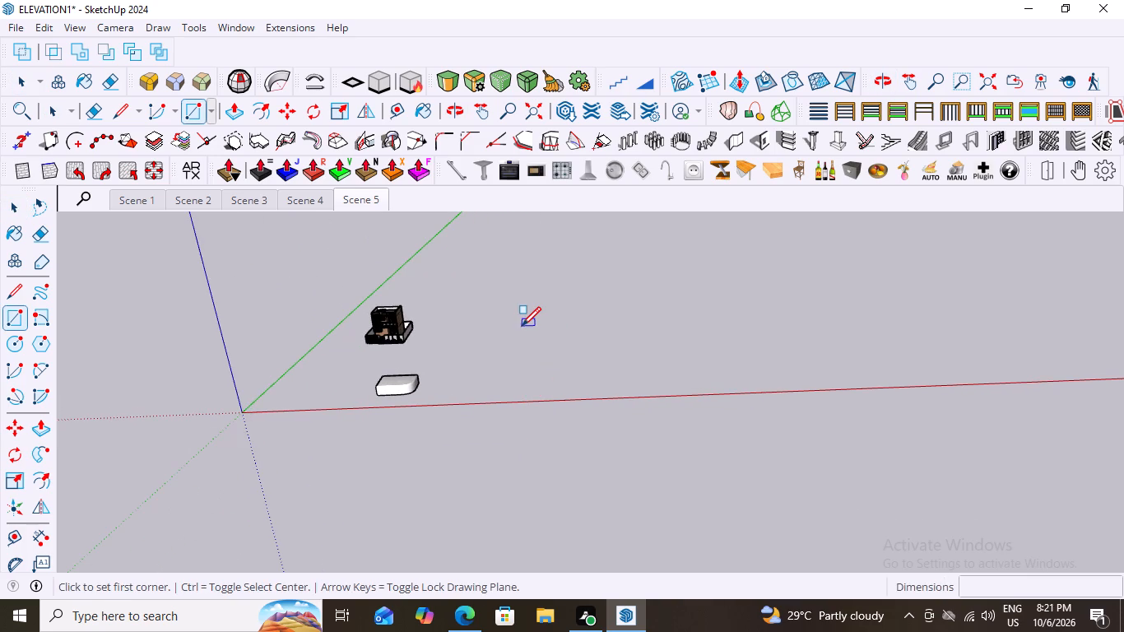
key(Left)
click(509, 307)
scroll(526, 349, up, 4)
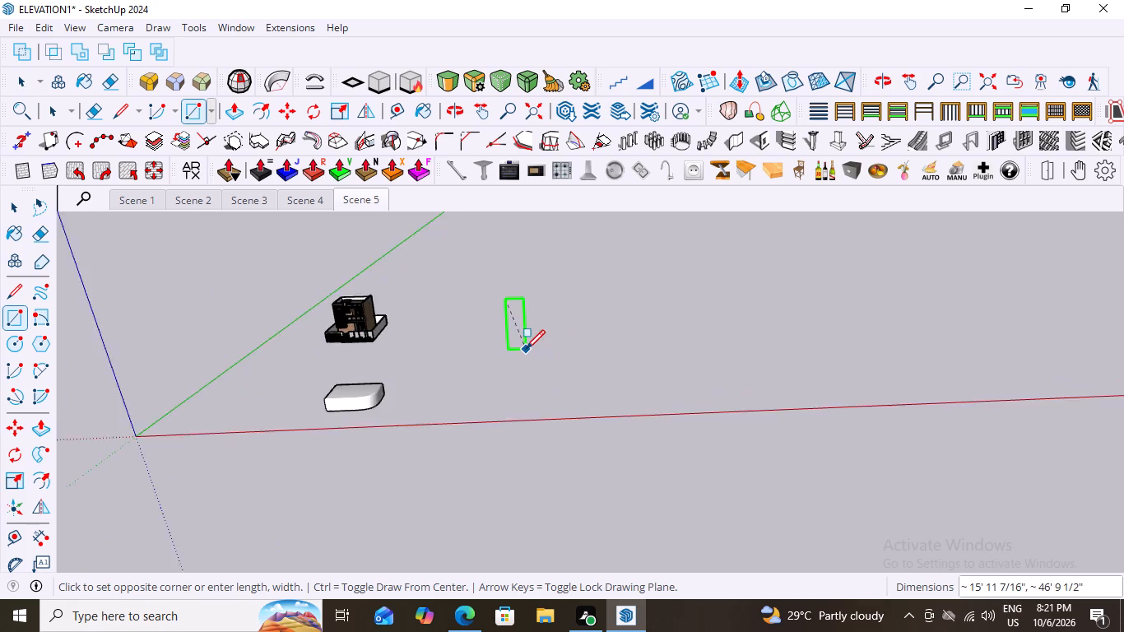
scroll(526, 349, up, 3)
scroll(526, 349, down, 4)
click(549, 345)
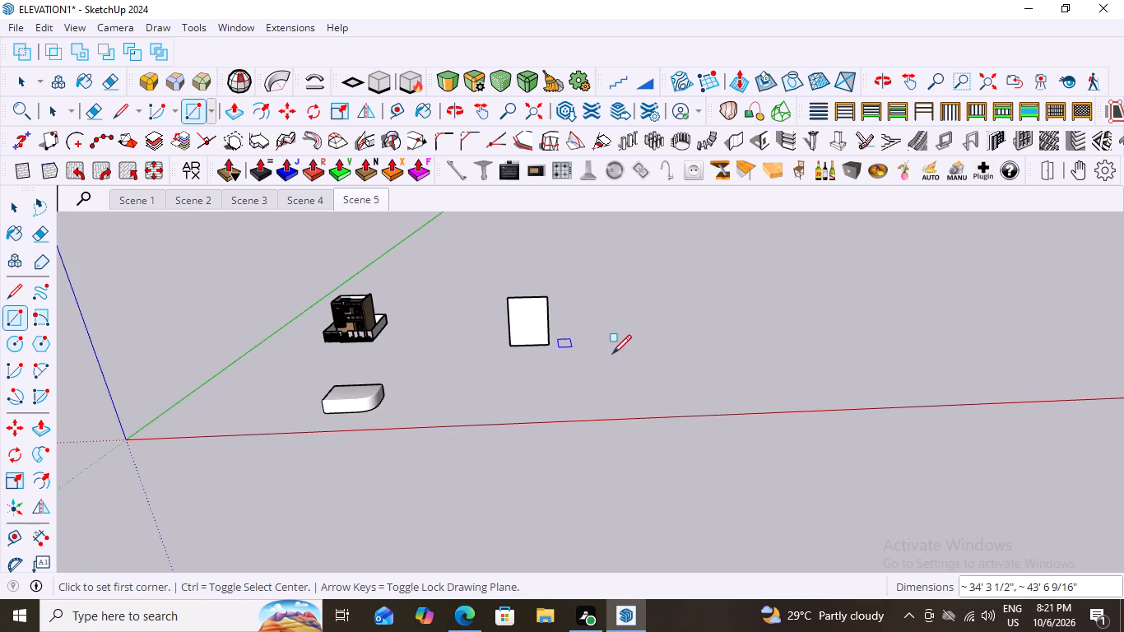
Make the upright rectangle's face and edges a group.
key(space)
double_click(527, 318)
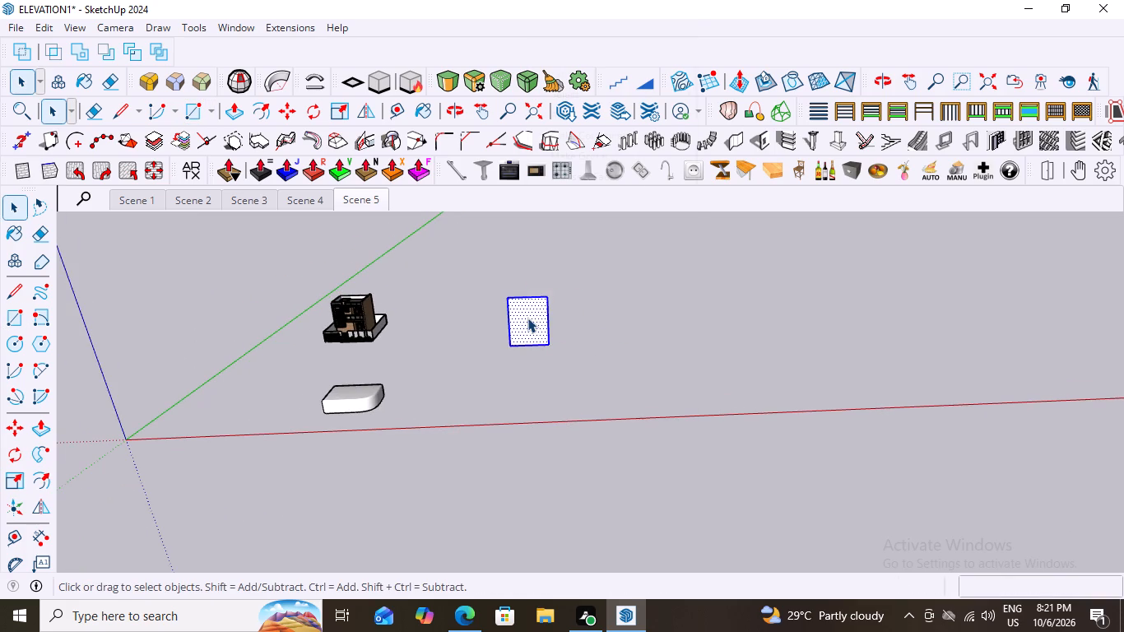
right_click(527, 318)
click(580, 156)
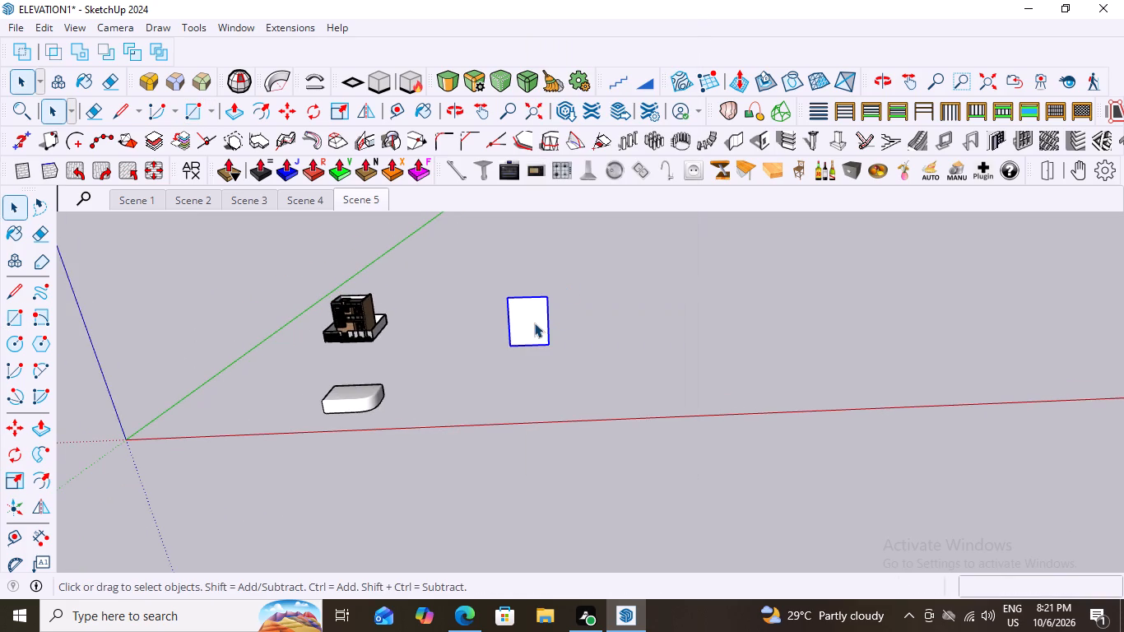
Thicken the grouped rectangle's face by 4' with Joint Push Pull.
click(532, 320)
click(283, 170)
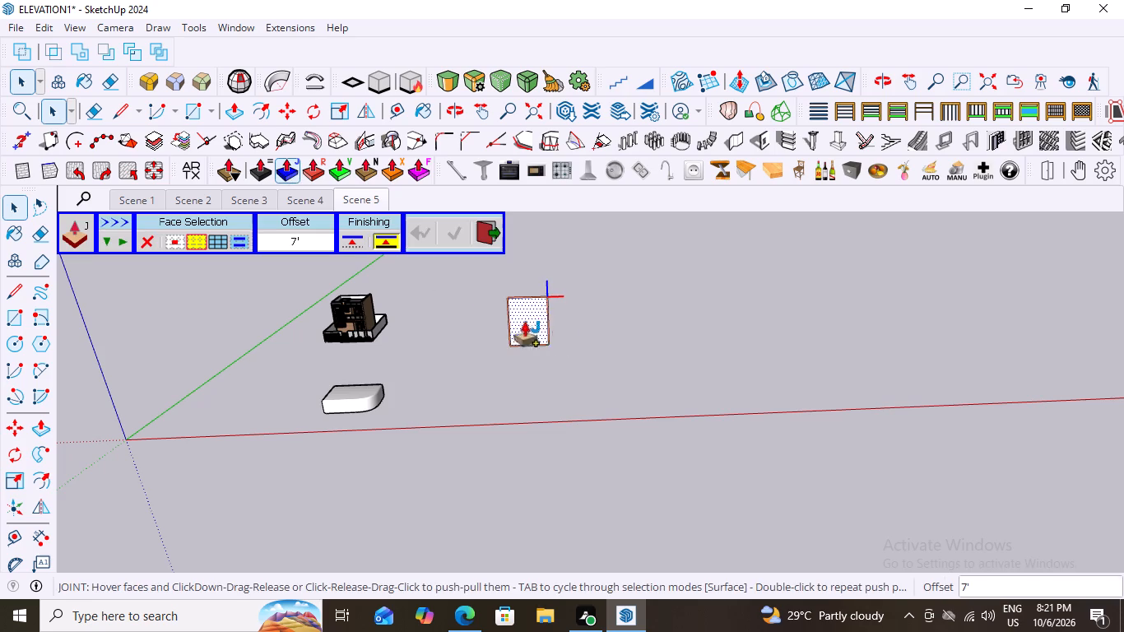
click(531, 311)
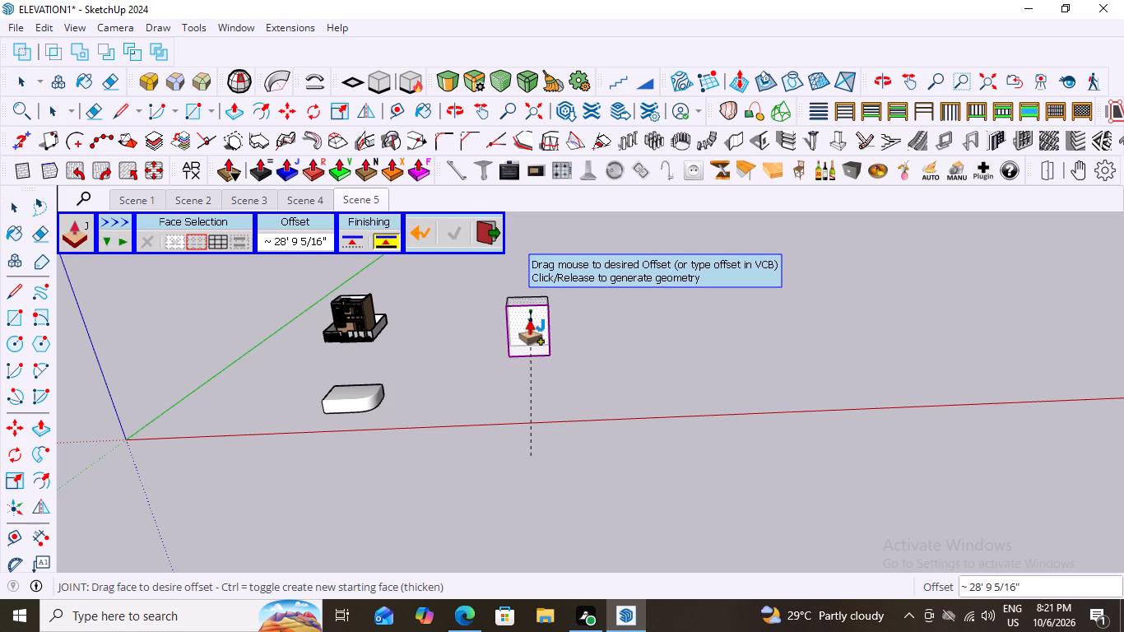
text(4')
key(Return)
key(space)
click(633, 316)
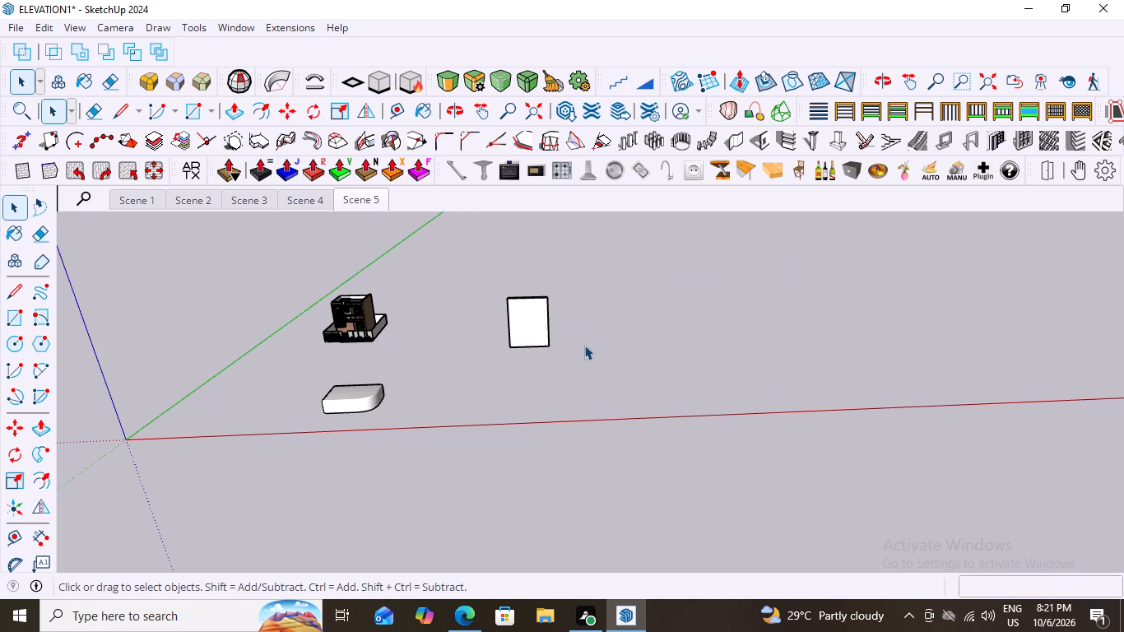
Draw a straight line about 34' 3" long, parallel to the red axis, just in front of the panel and matching its width.
scroll(616, 353, down, 3)
middle_drag(556, 379, 611, 374)
scroll(513, 364, up, 4)
middle_drag(529, 349, 537, 397)
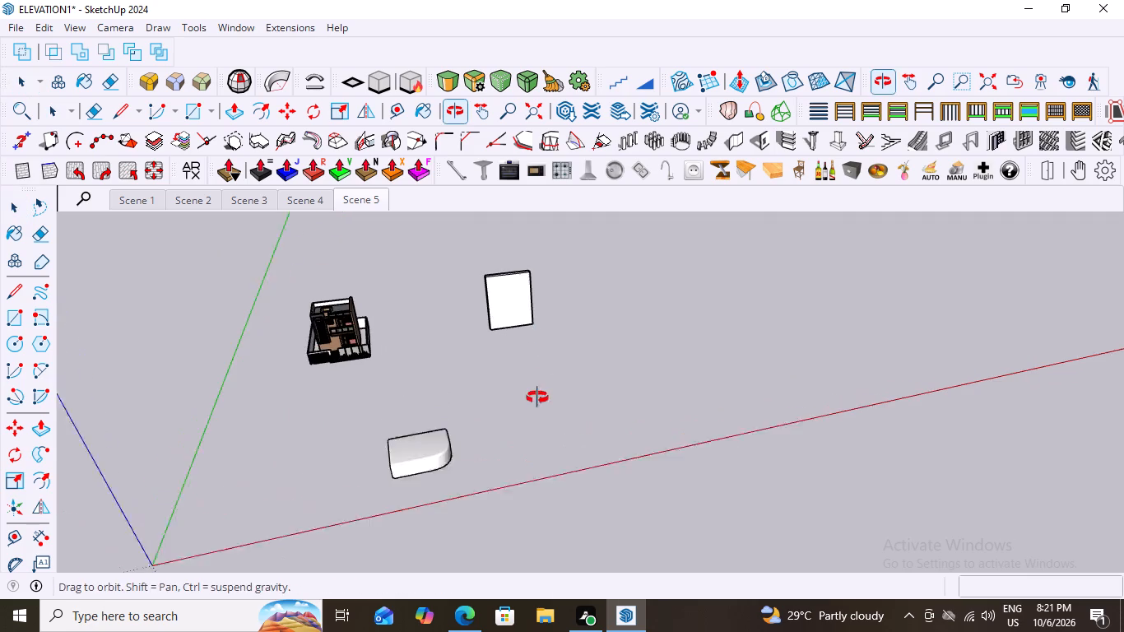
middle_drag(537, 397, 538, 399)
scroll(491, 309, up, 7)
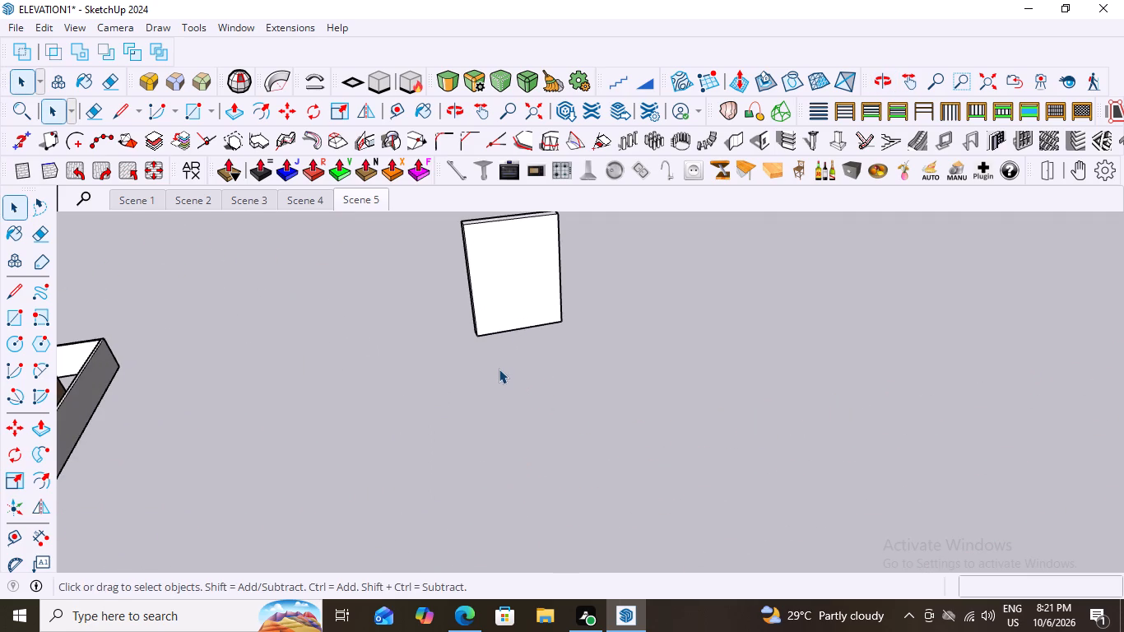
key(l)
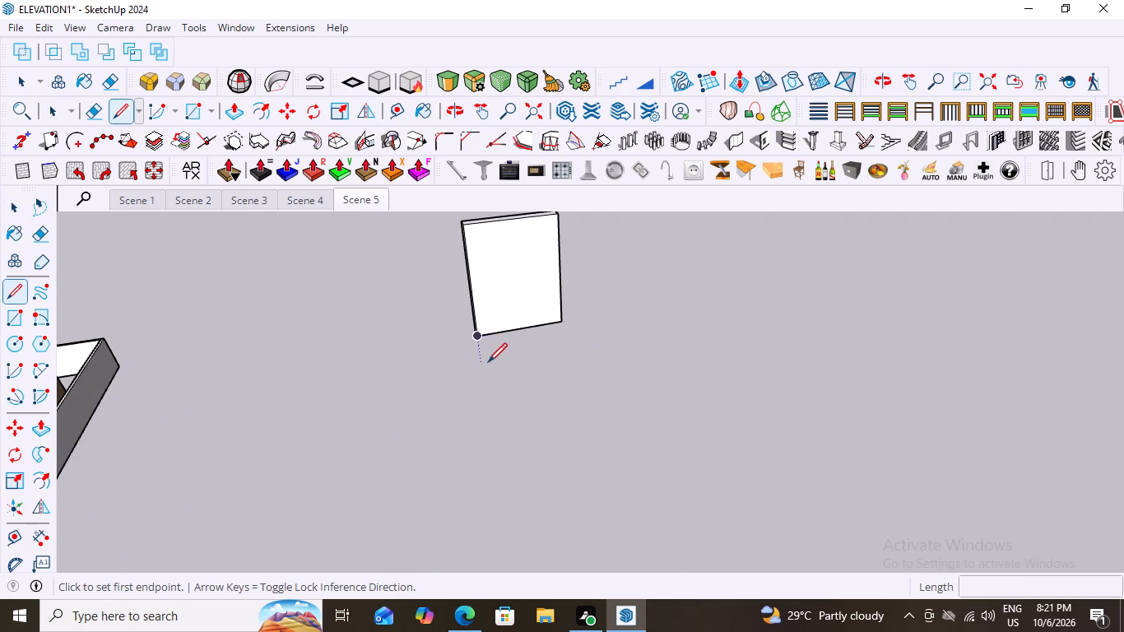
click(490, 362)
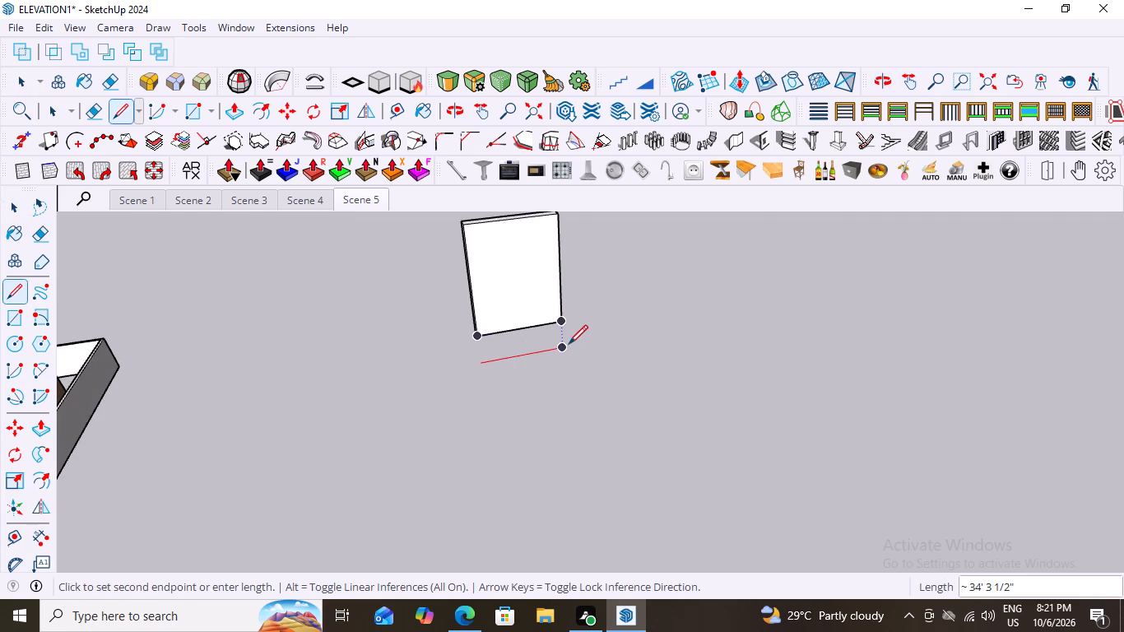
click(569, 344)
key(space)
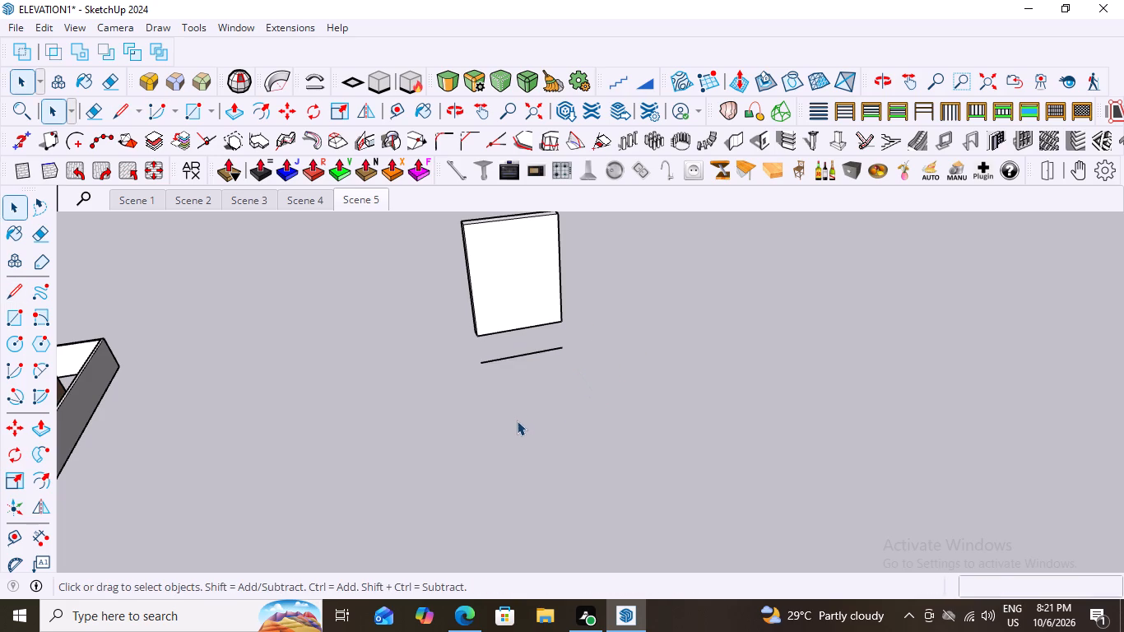
Draw a separate two-point arc in front of the straight line, with a bulge of about 7' 10" toward the panel.
key(a)
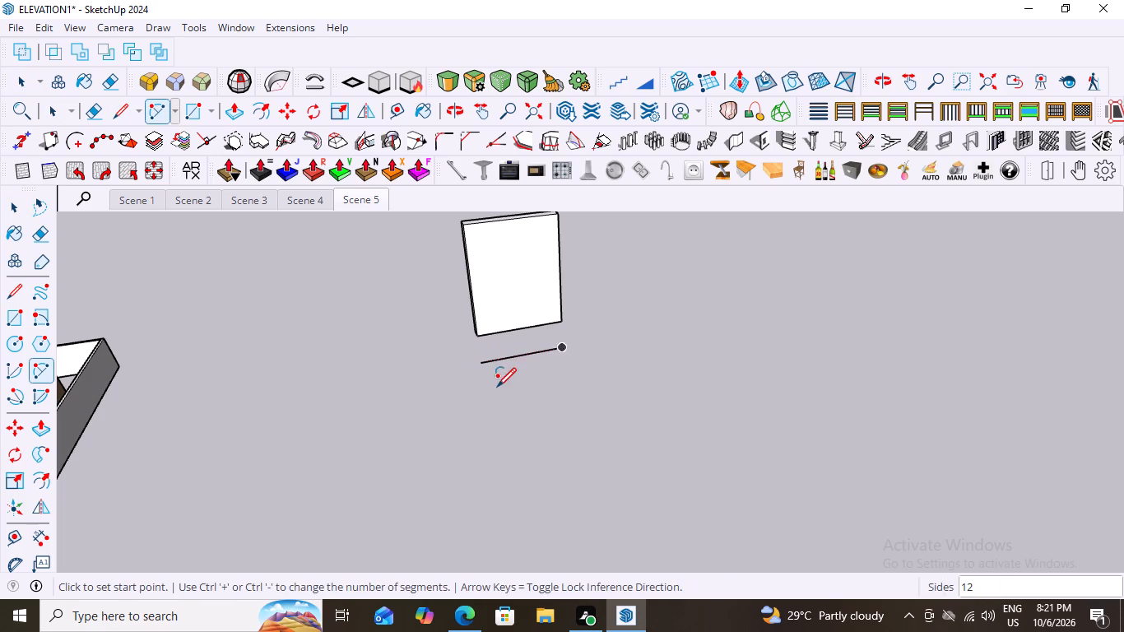
click(497, 419)
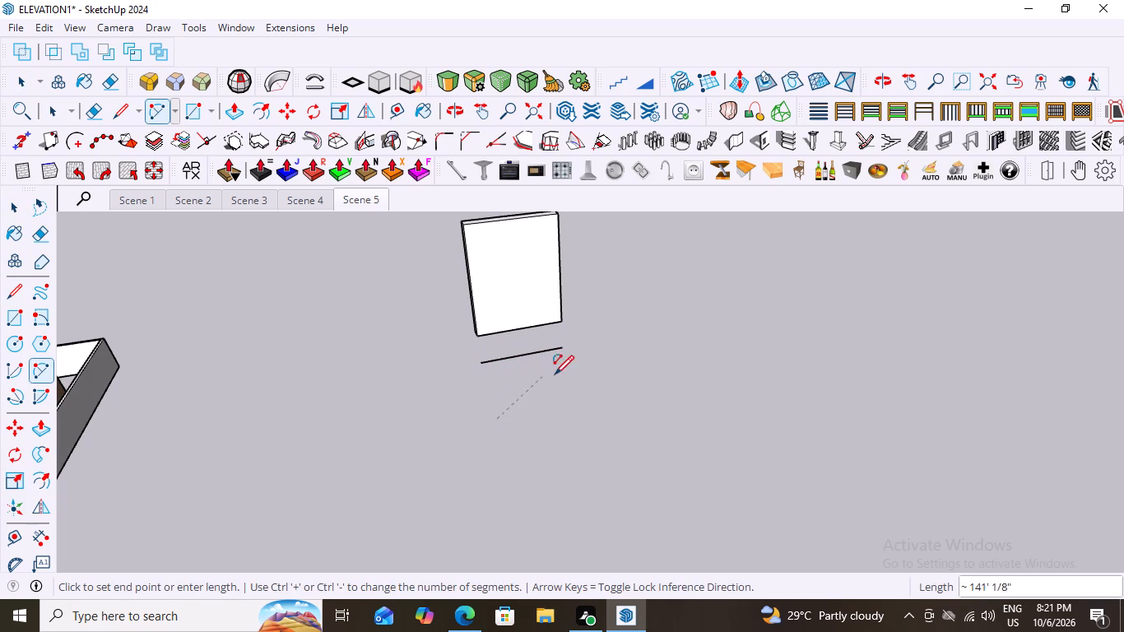
click(586, 397)
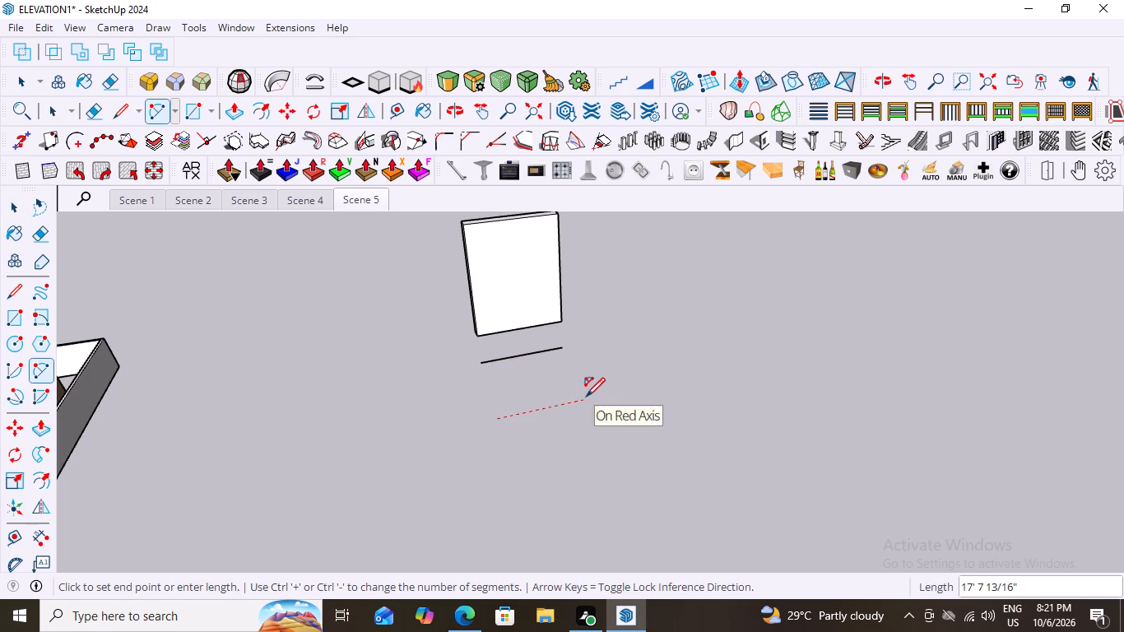
click(538, 379)
Examine the panel, straight line and arc from several sides to check how they are arranged.
scroll(320, 433, down, 2)
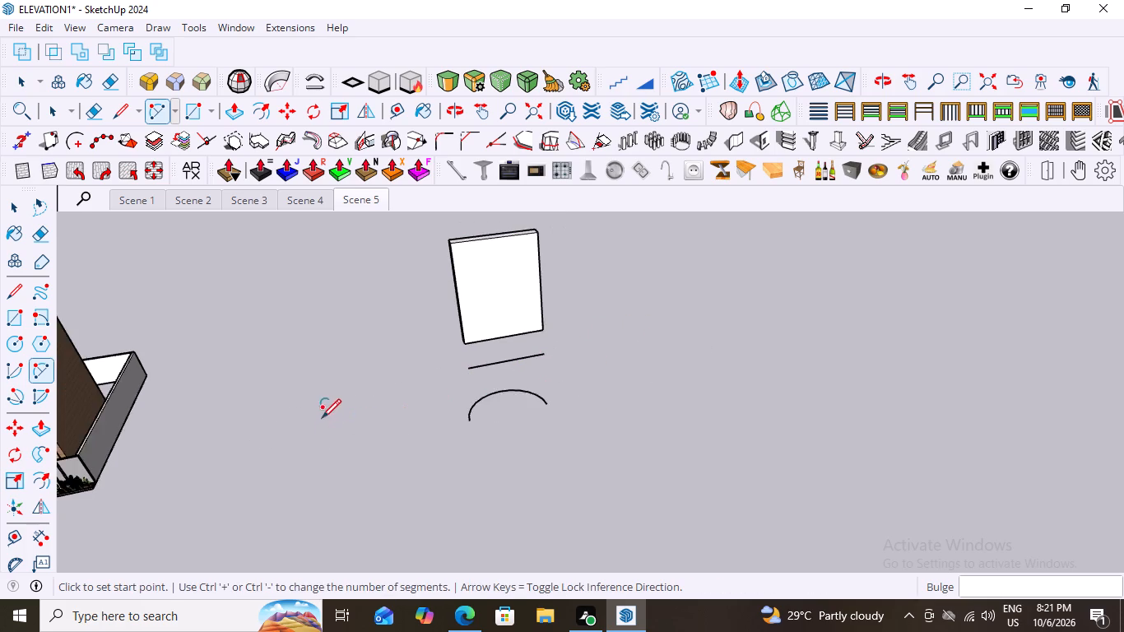
scroll(322, 418, down, 2)
middle_drag(556, 438, 734, 394)
scroll(573, 440, down, 5)
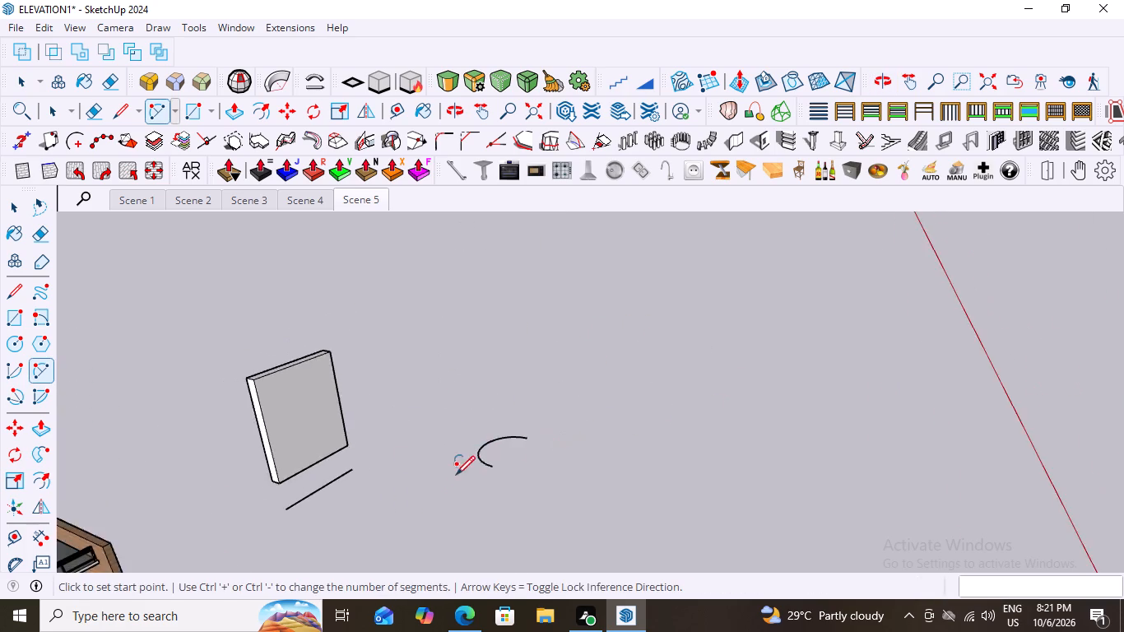
scroll(456, 475, down, 4)
scroll(362, 539, up, 8)
scroll(359, 429, down, 6)
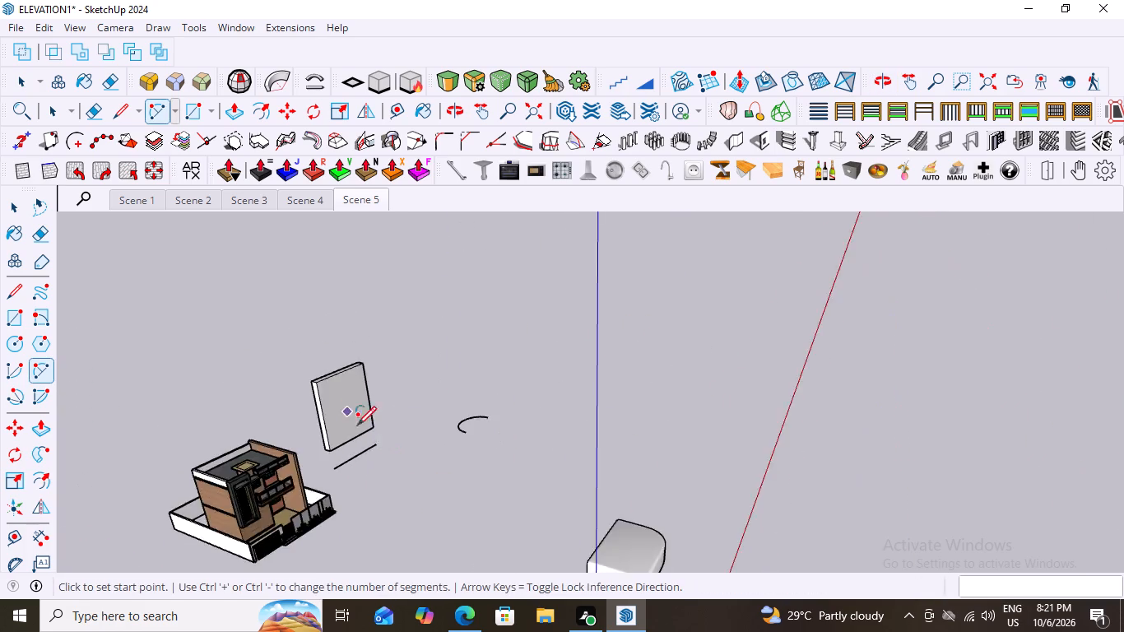
scroll(357, 425, down, 2)
middle_drag(507, 415, 299, 463)
scroll(542, 312, up, 4)
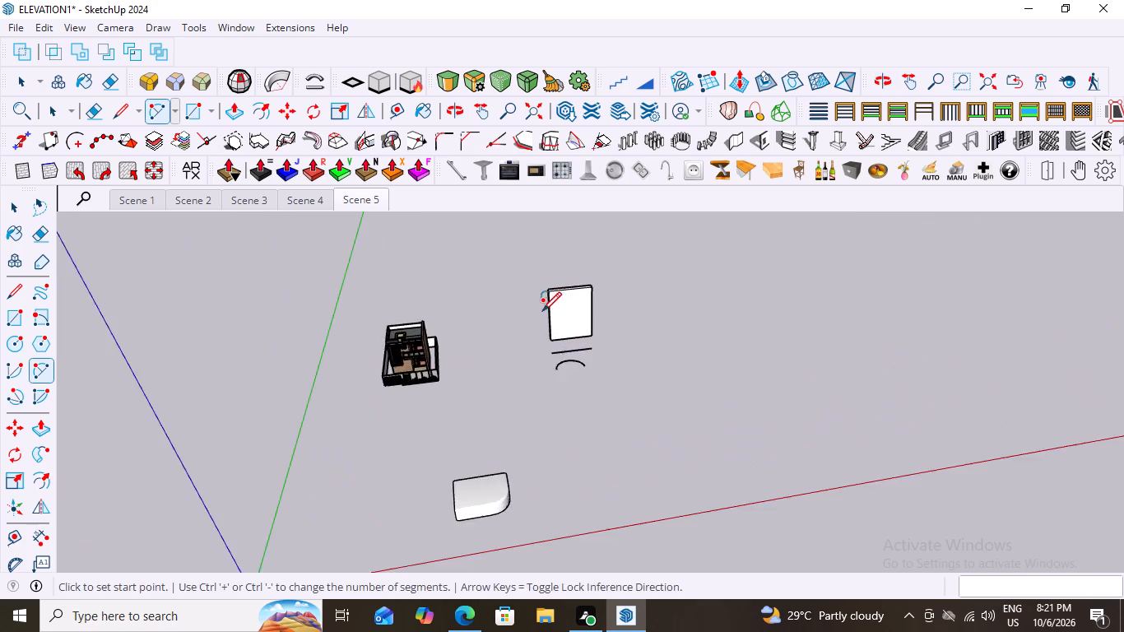
scroll(542, 311, up, 13)
scroll(508, 420, down, 6)
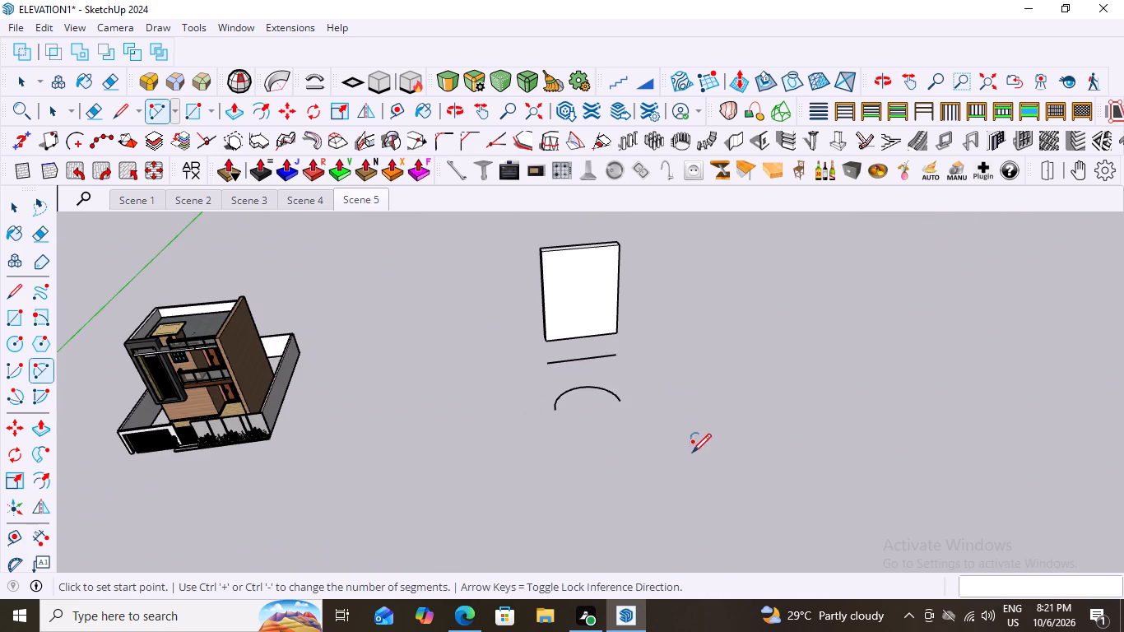
key(space)
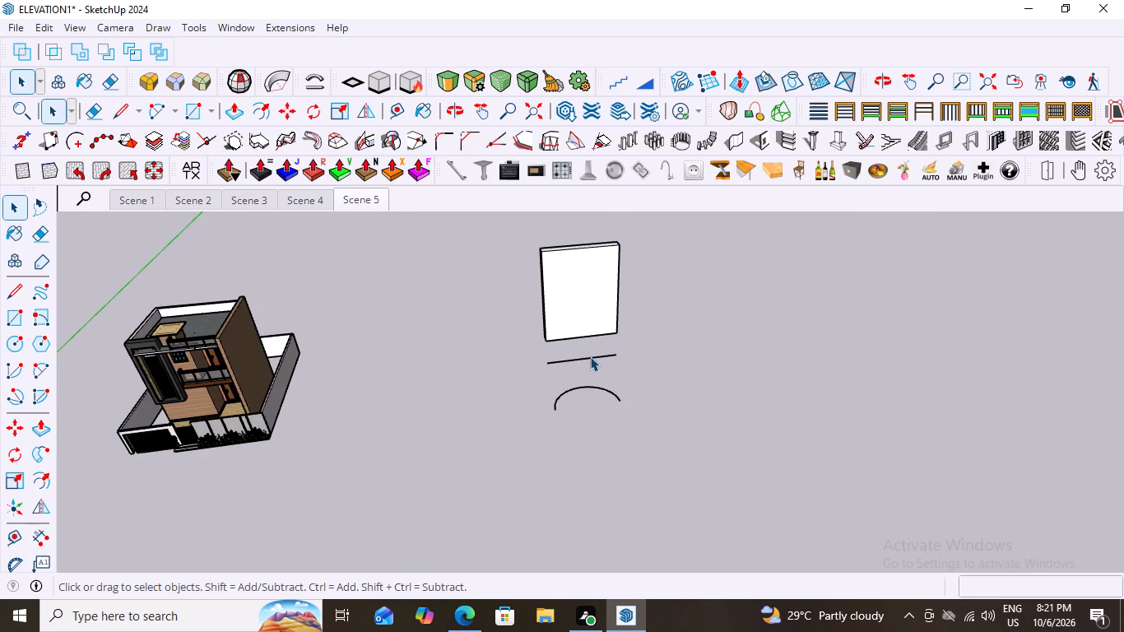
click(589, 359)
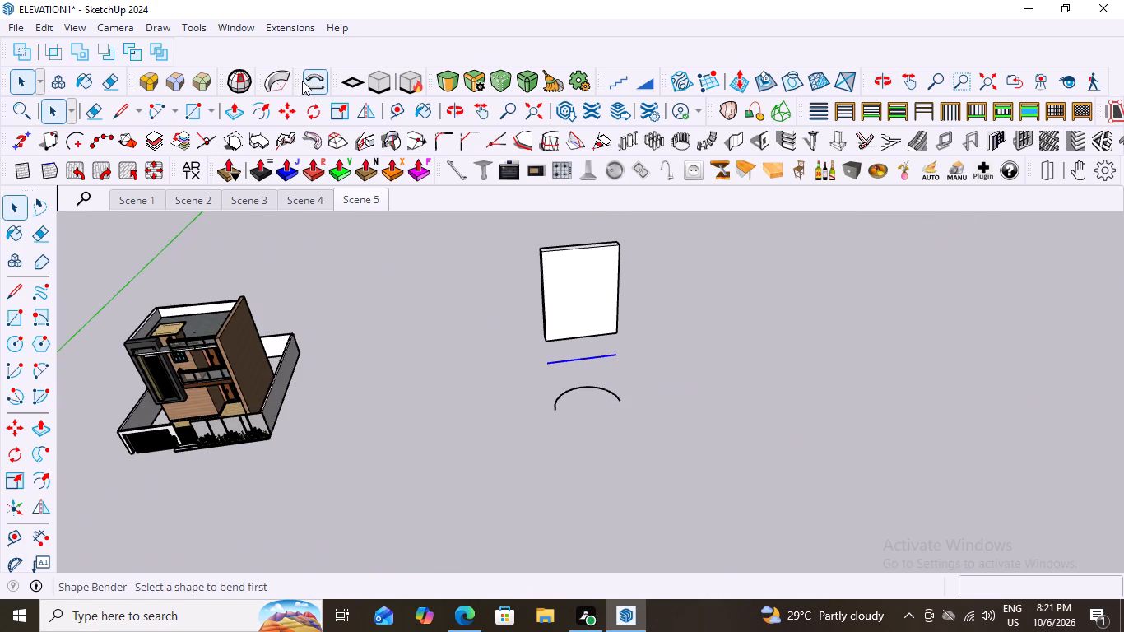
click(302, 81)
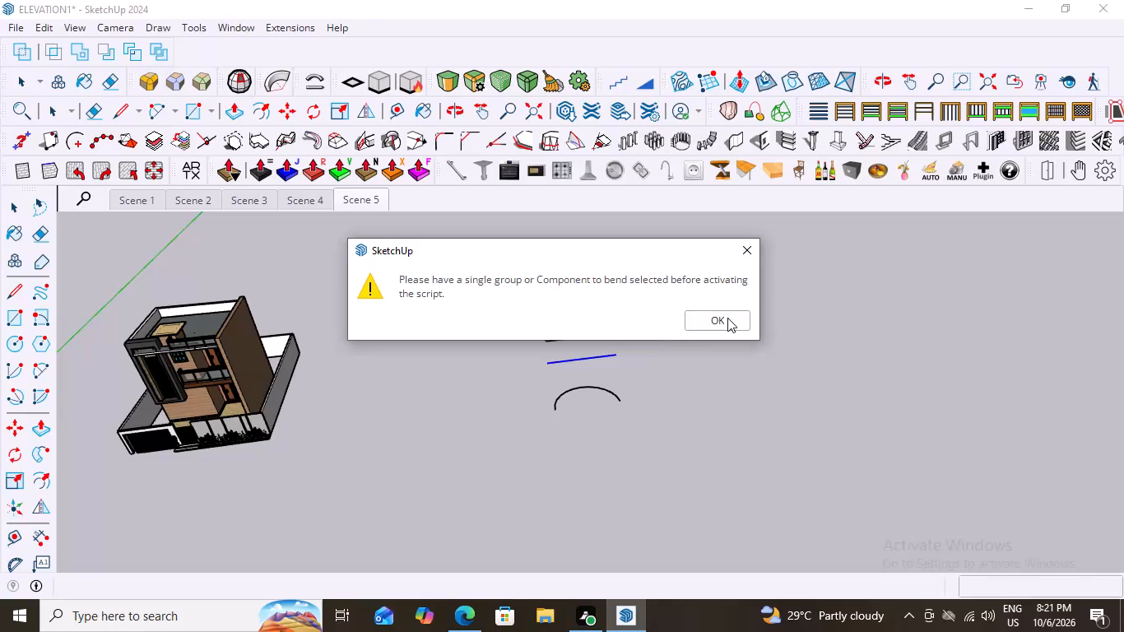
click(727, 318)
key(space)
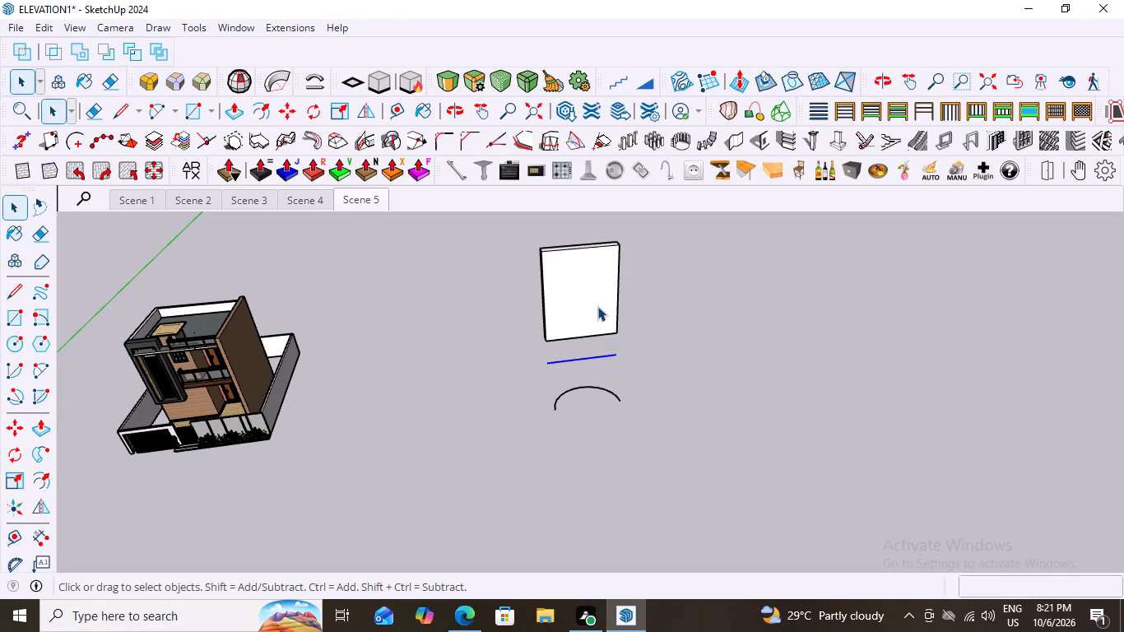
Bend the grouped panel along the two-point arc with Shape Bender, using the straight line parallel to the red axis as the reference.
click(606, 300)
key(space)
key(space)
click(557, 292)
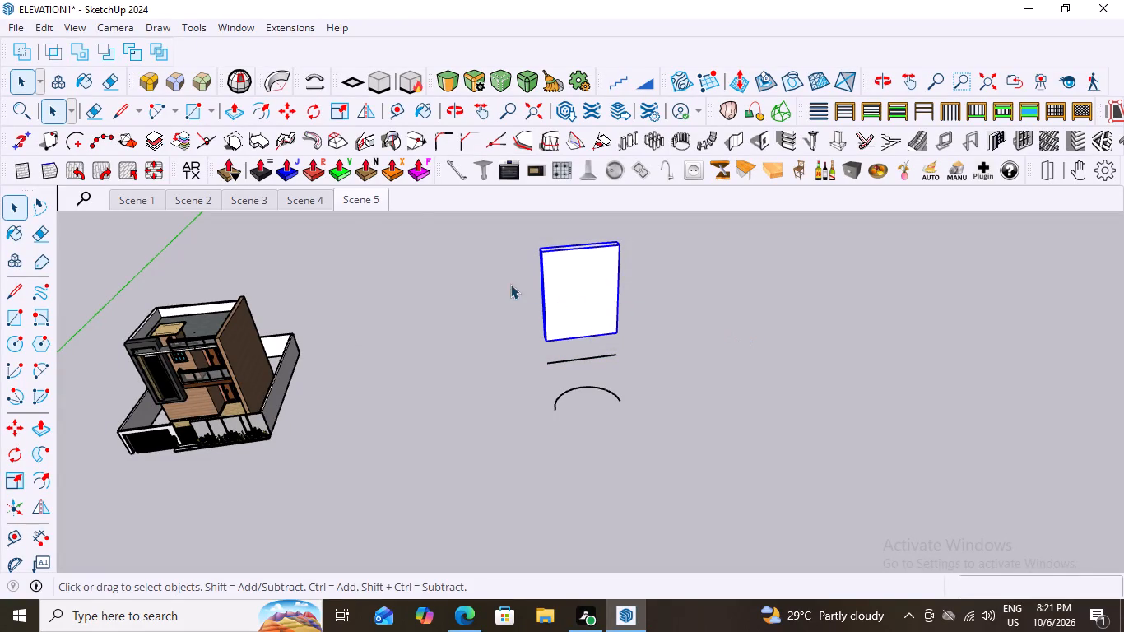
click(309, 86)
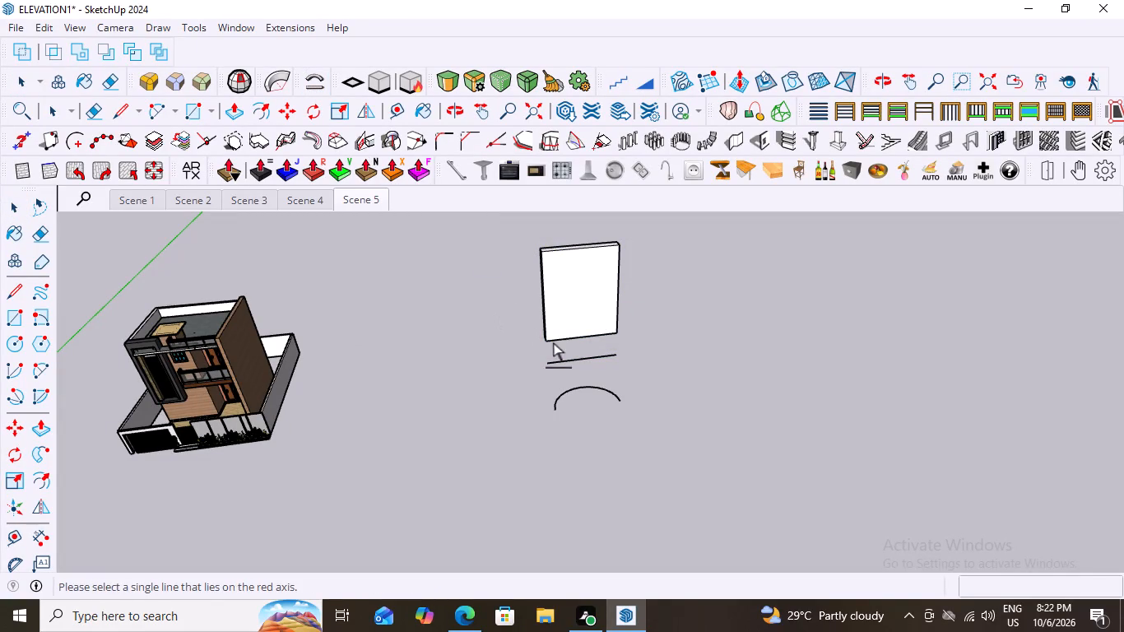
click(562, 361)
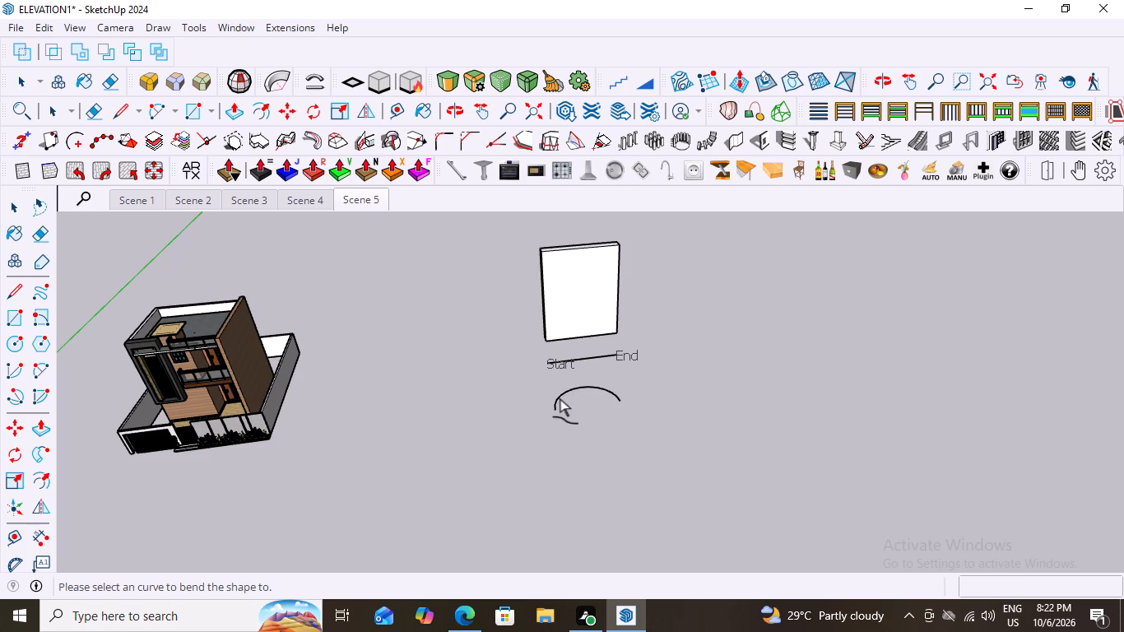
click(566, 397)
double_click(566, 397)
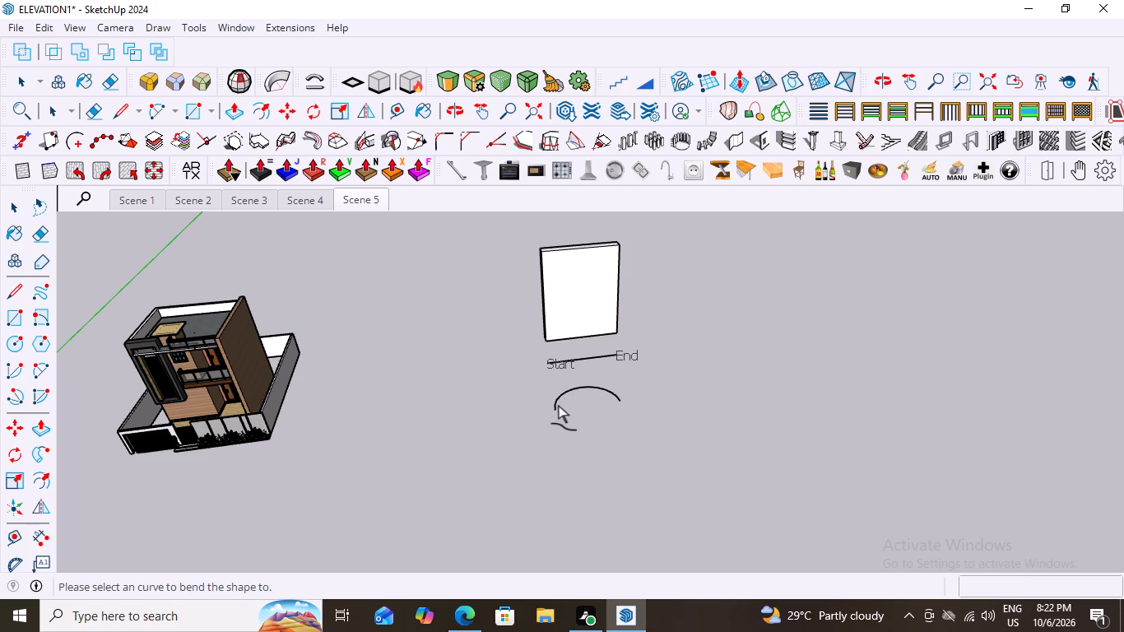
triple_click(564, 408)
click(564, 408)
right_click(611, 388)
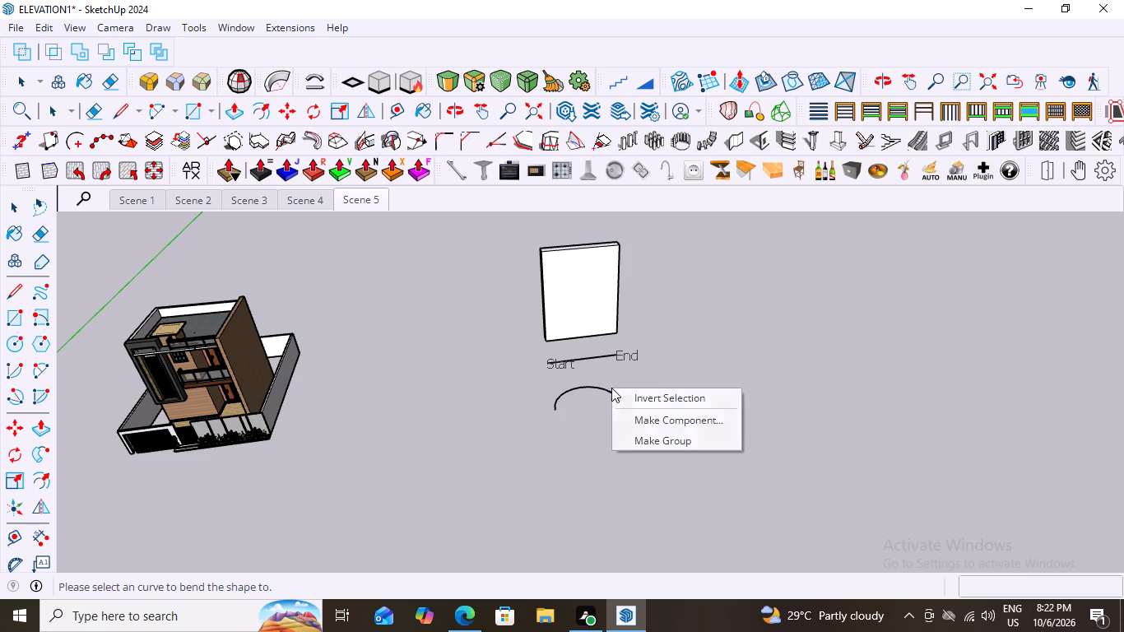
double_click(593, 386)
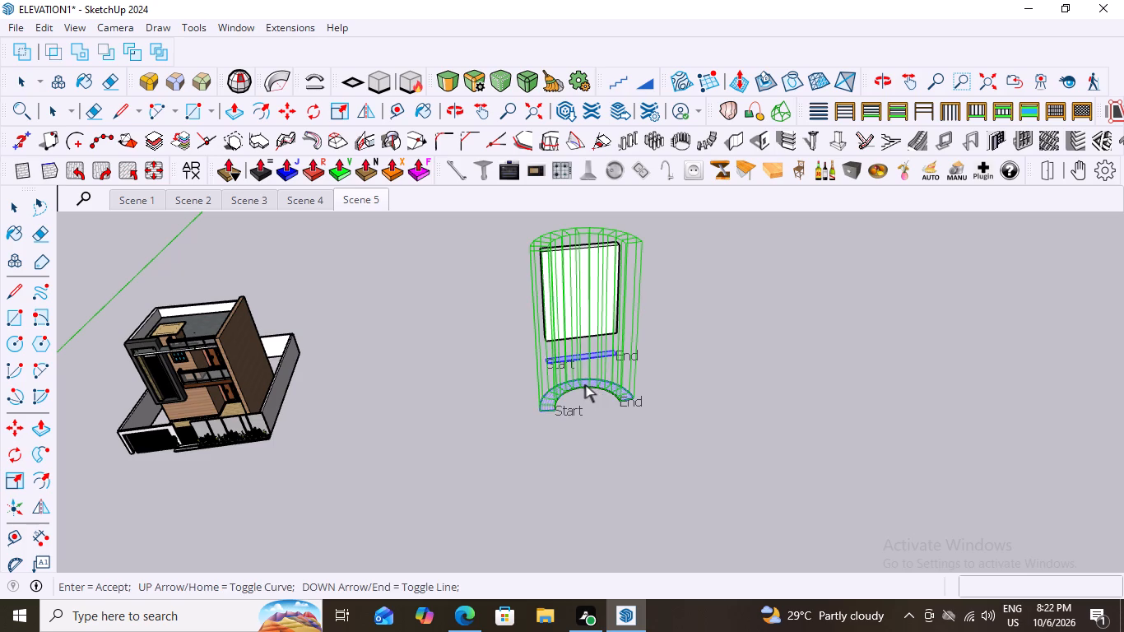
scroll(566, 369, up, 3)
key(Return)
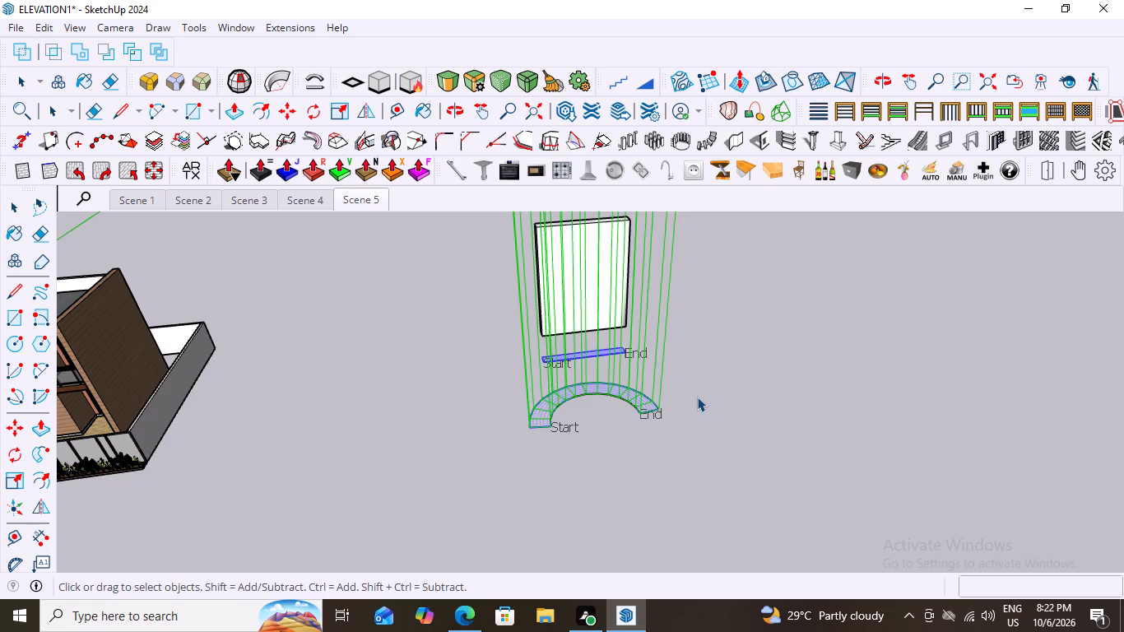
Examine the bent shape and compare it with the original flat panel, the straight line and the arc.
scroll(639, 375, down, 3)
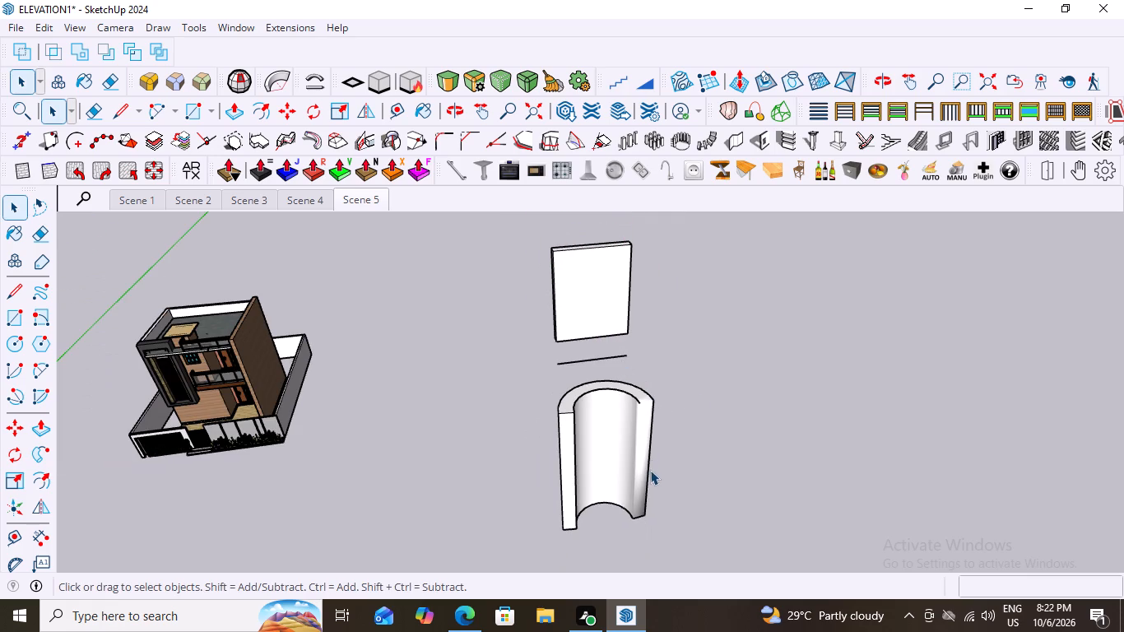
scroll(648, 442, down, 2)
scroll(618, 492, up, 1)
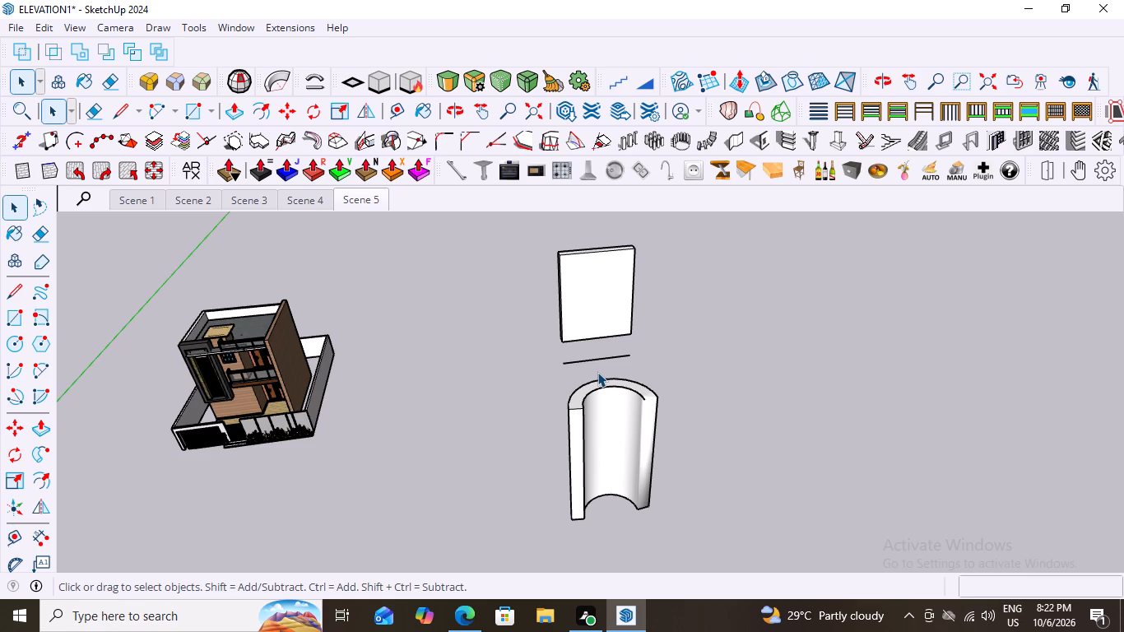
scroll(562, 520, down, 4)
scroll(608, 513, up, 3)
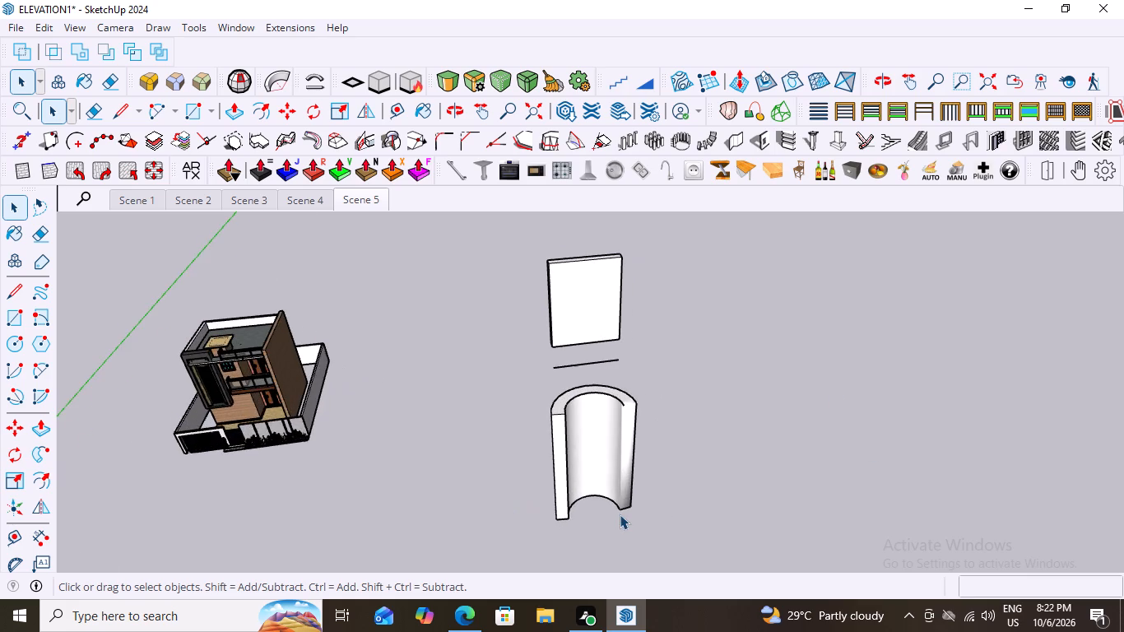
scroll(499, 518, down, 2)
scroll(625, 439, up, 4)
click(556, 279)
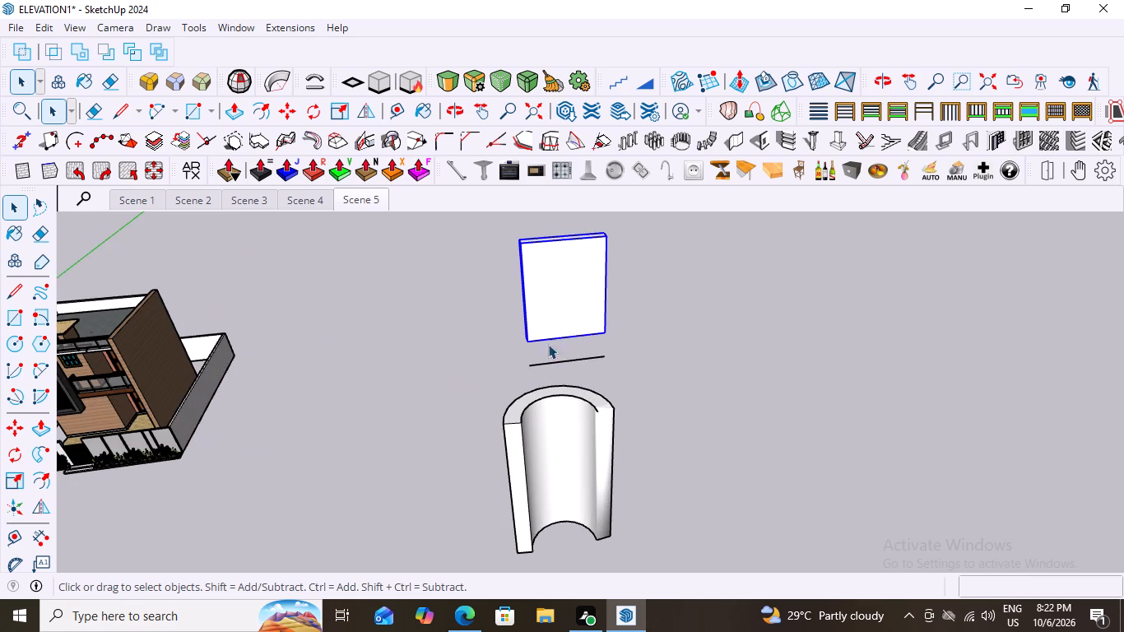
click(552, 361)
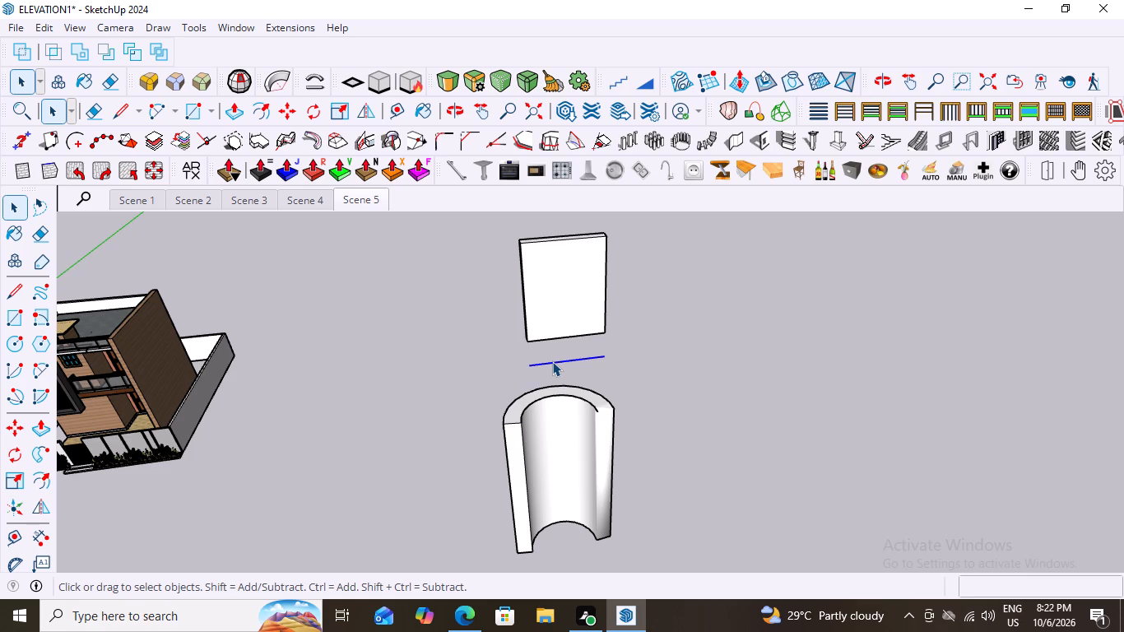
click(564, 309)
Delete the bent shape, the original flat panel, the straight line and the arc beside the house.
click(569, 430)
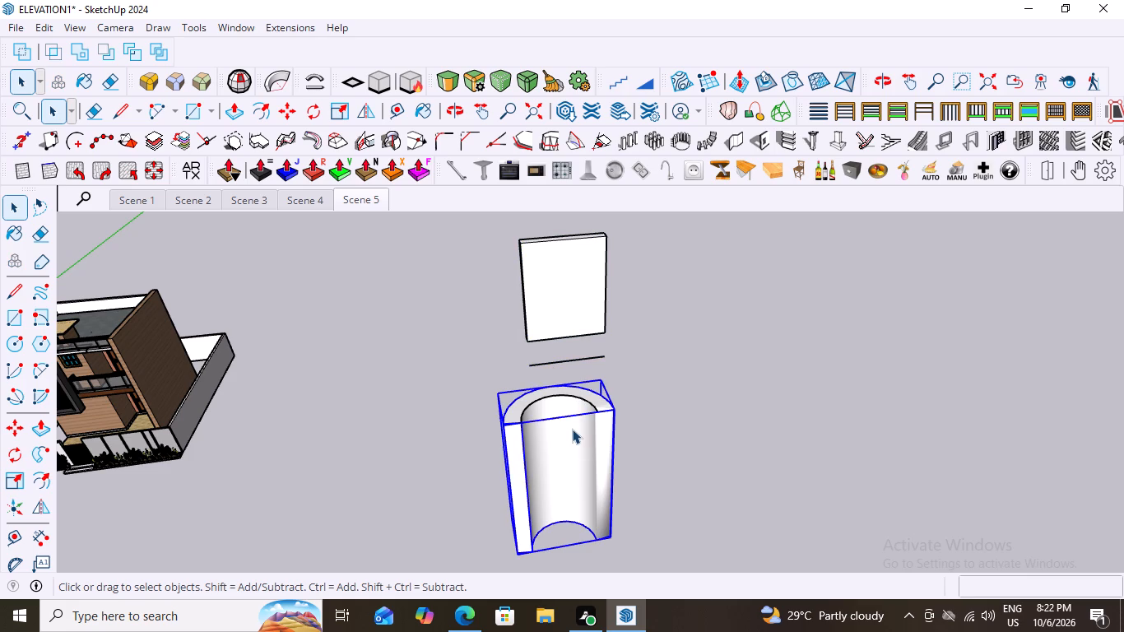
key(Delete)
click(544, 244)
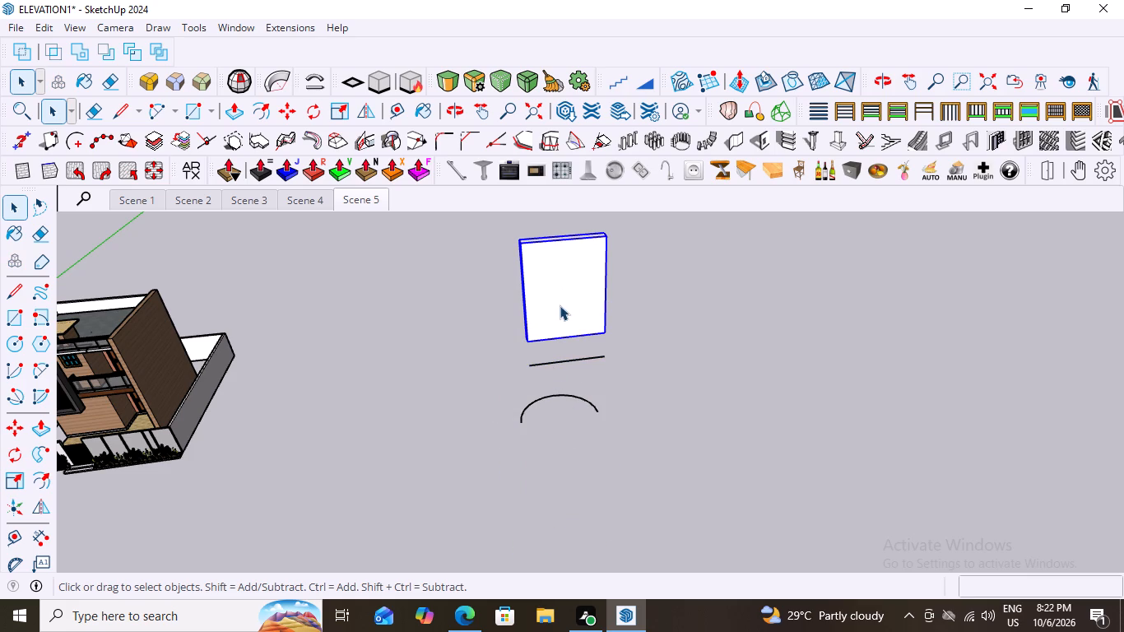
key(Delete)
click(560, 360)
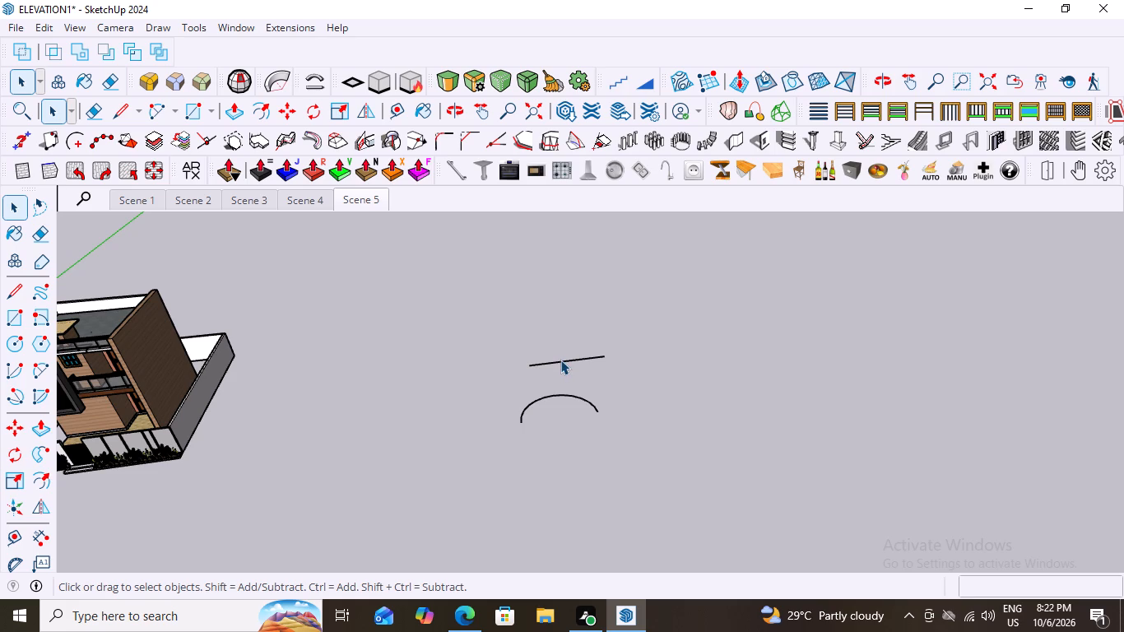
key(Delete)
click(582, 395)
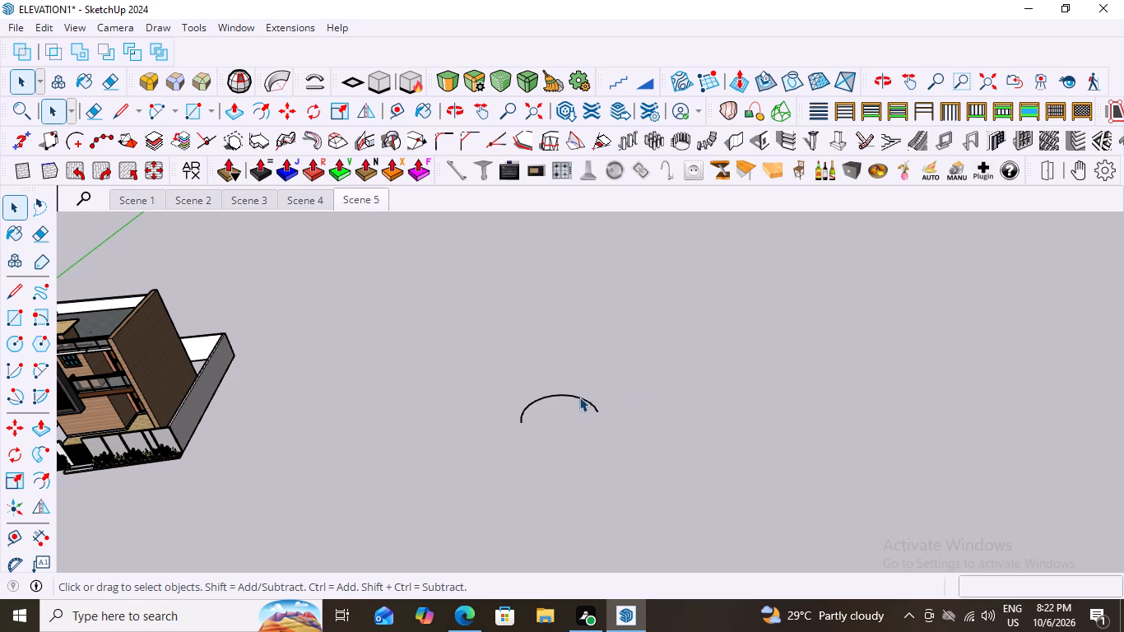
click(579, 397)
key(Delete)
Delete the grouped box with rounded edges that stands in front of the house elevation.
scroll(146, 86, up, 3)
scroll(743, 134, down, 2)
scroll(715, 200, down, 7)
middle_drag(301, 315, 357, 253)
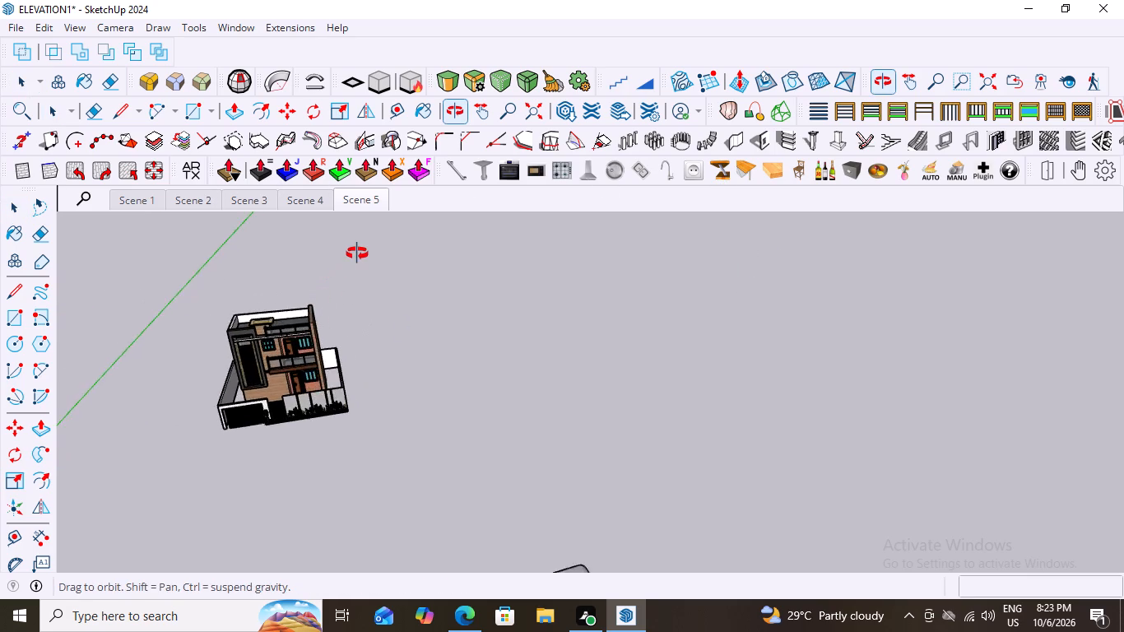
middle_drag(357, 253, 361, 221)
middle_click(361, 221)
scroll(360, 334, down, 6)
scroll(479, 481, up, 6)
click(457, 423)
scroll(564, 411, up, 2)
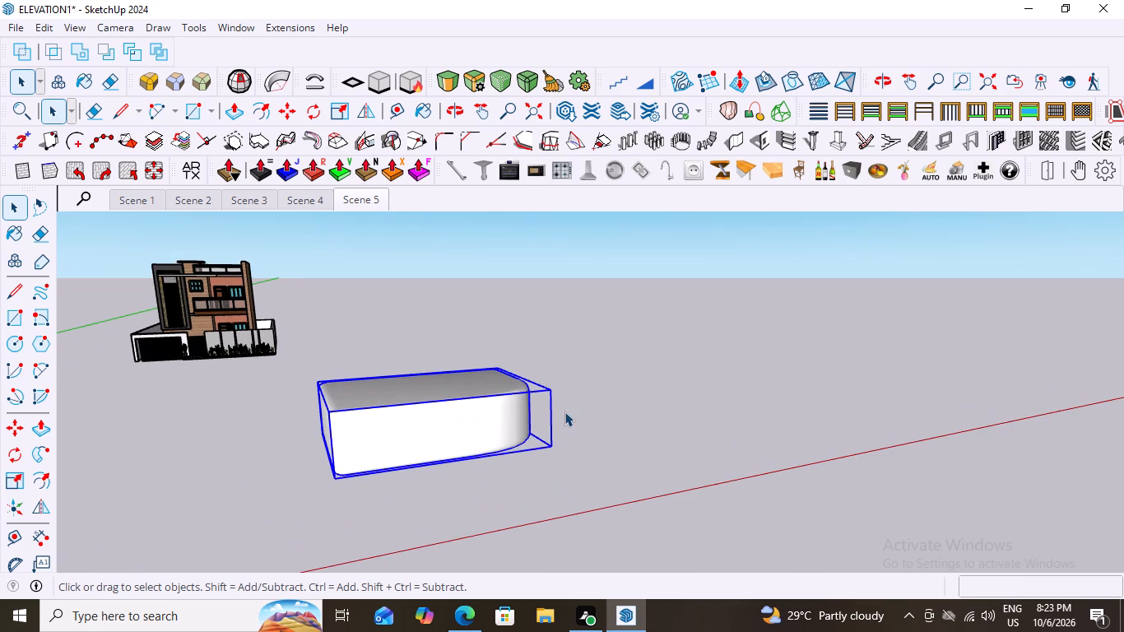
key(Delete)
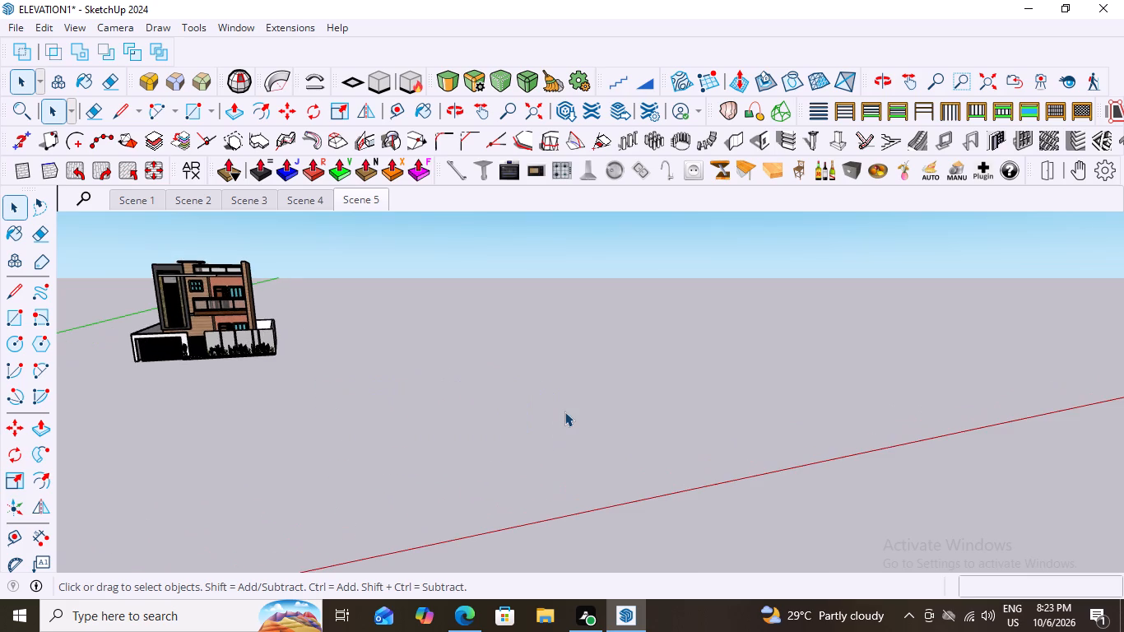
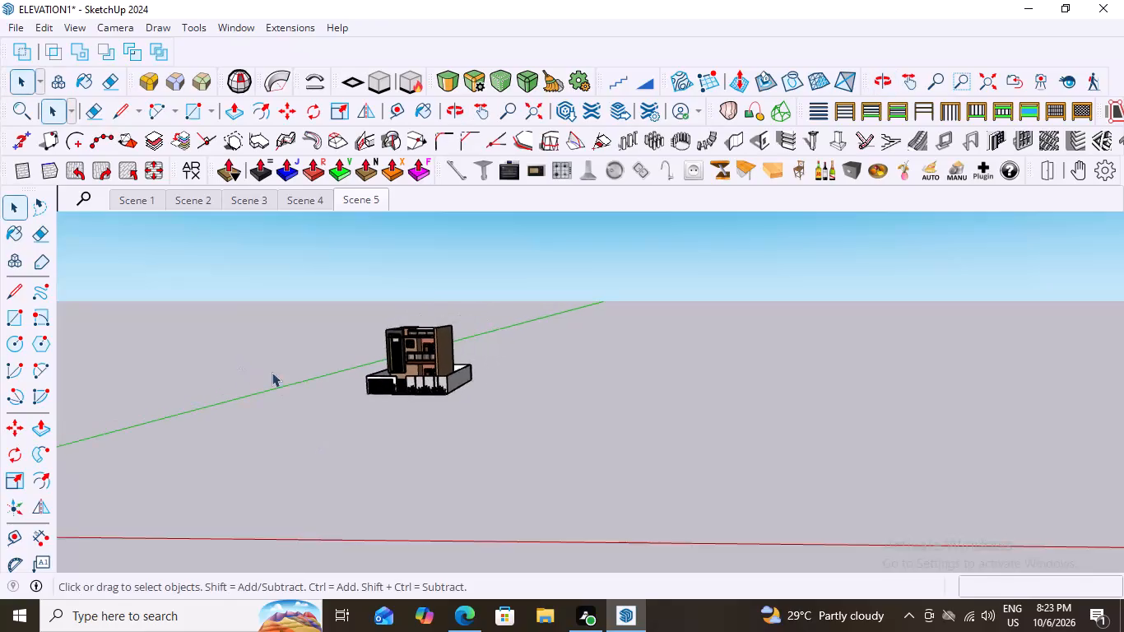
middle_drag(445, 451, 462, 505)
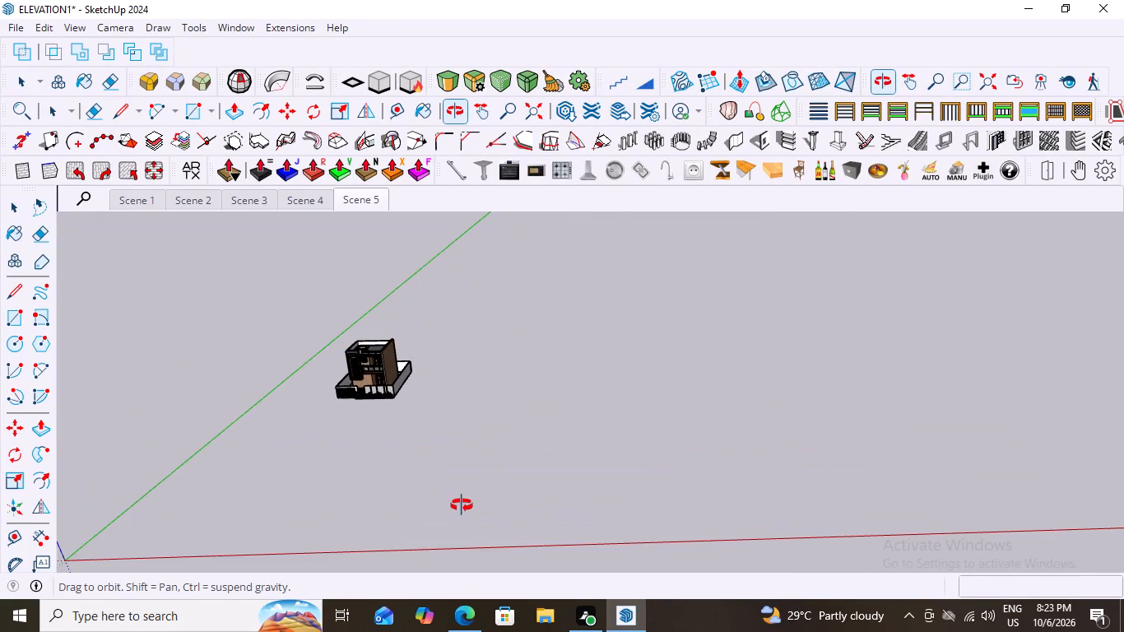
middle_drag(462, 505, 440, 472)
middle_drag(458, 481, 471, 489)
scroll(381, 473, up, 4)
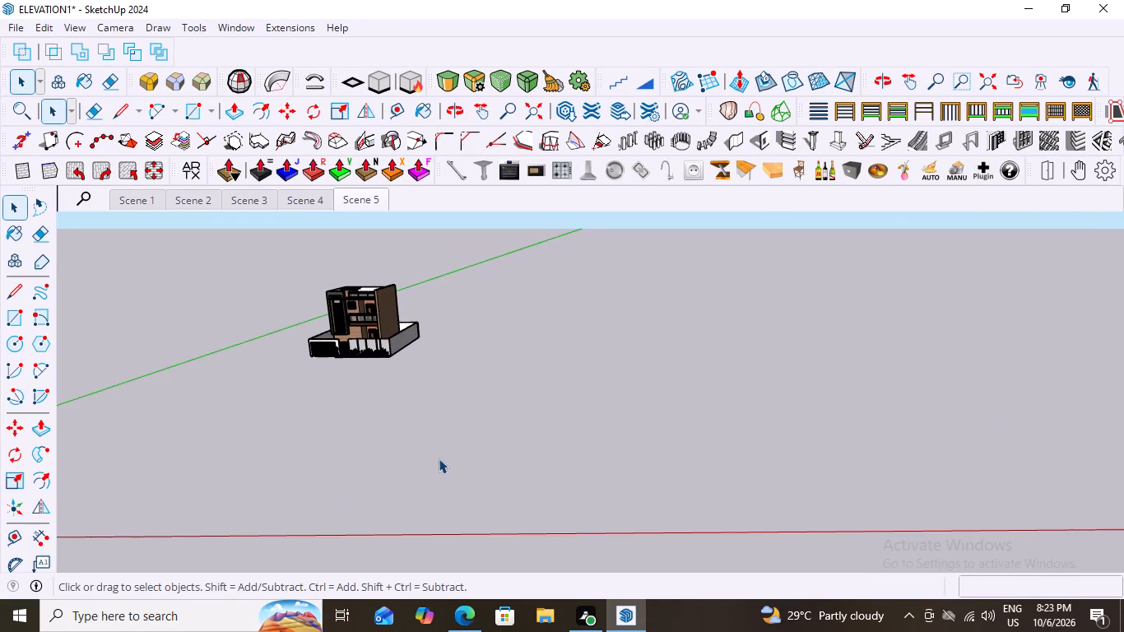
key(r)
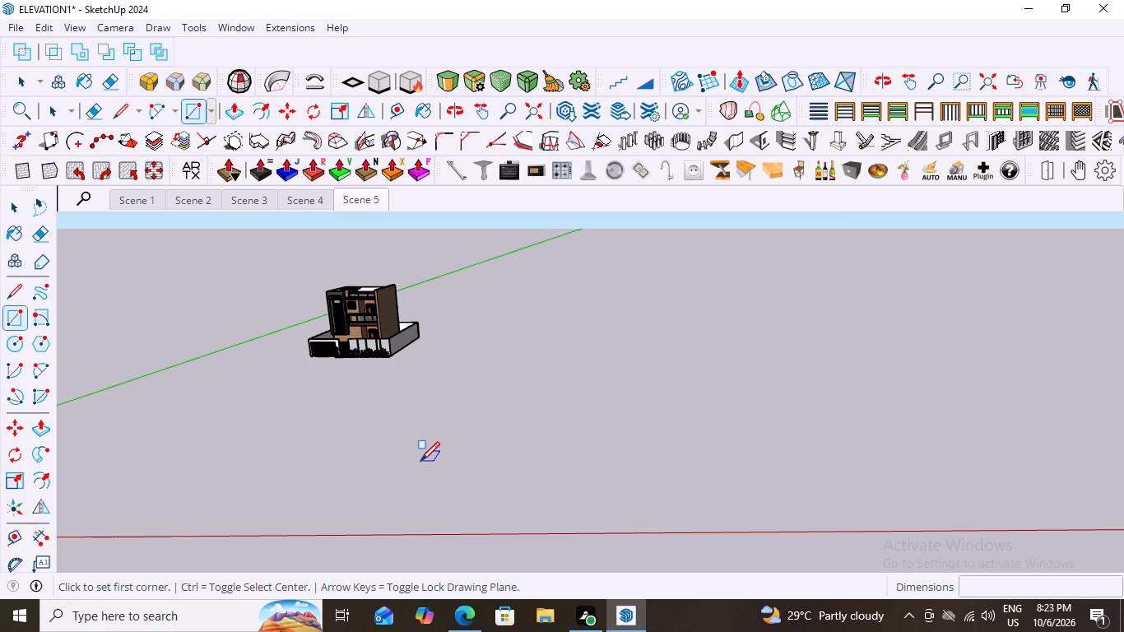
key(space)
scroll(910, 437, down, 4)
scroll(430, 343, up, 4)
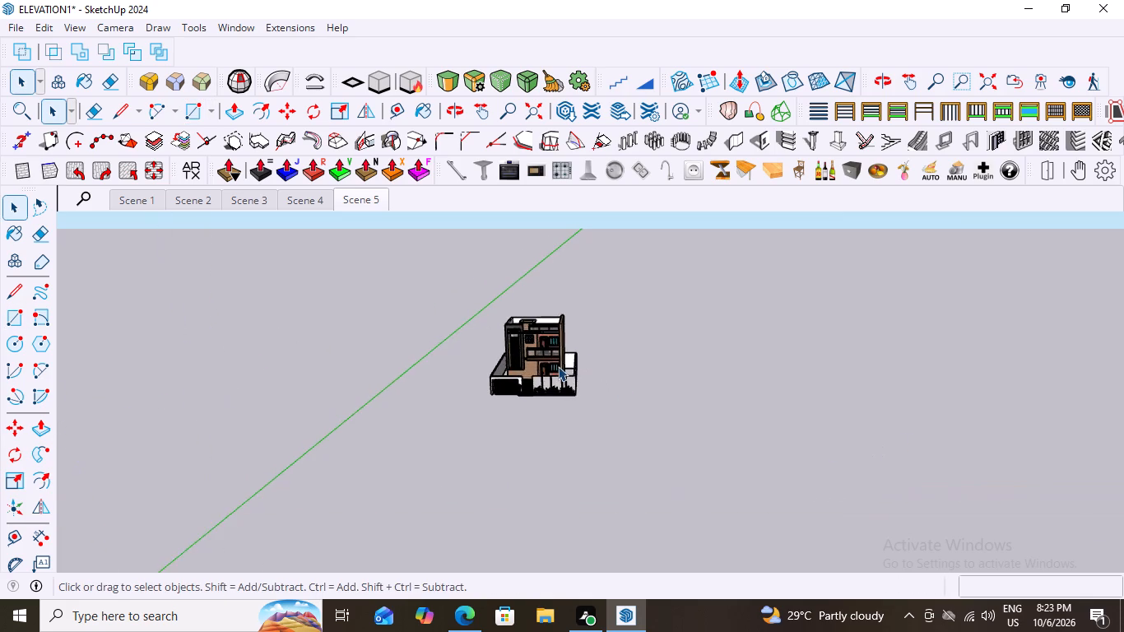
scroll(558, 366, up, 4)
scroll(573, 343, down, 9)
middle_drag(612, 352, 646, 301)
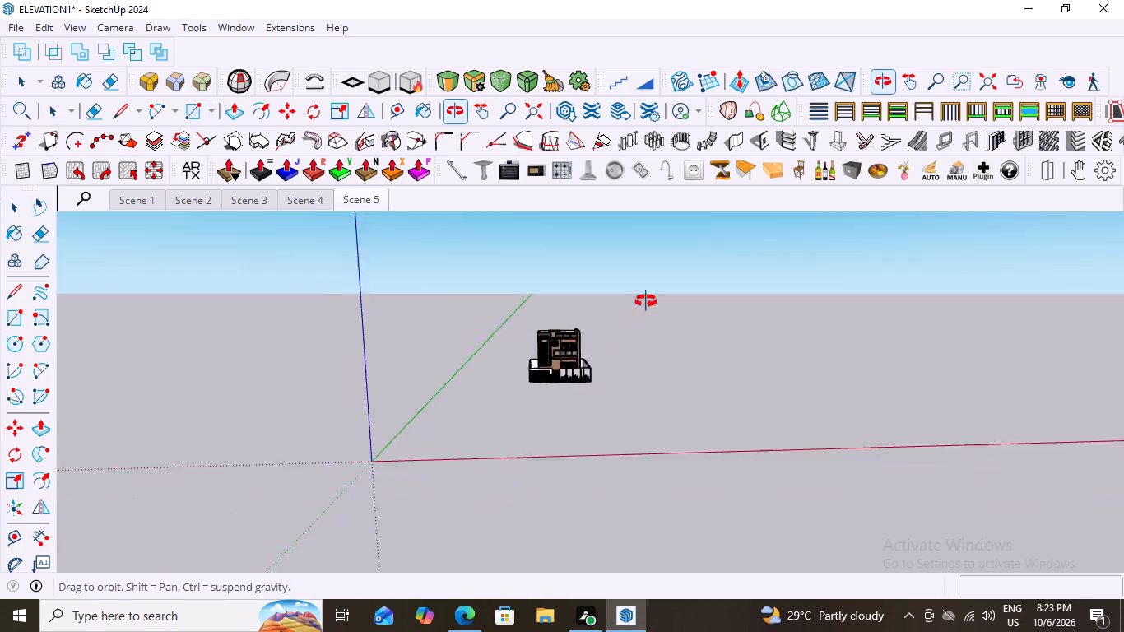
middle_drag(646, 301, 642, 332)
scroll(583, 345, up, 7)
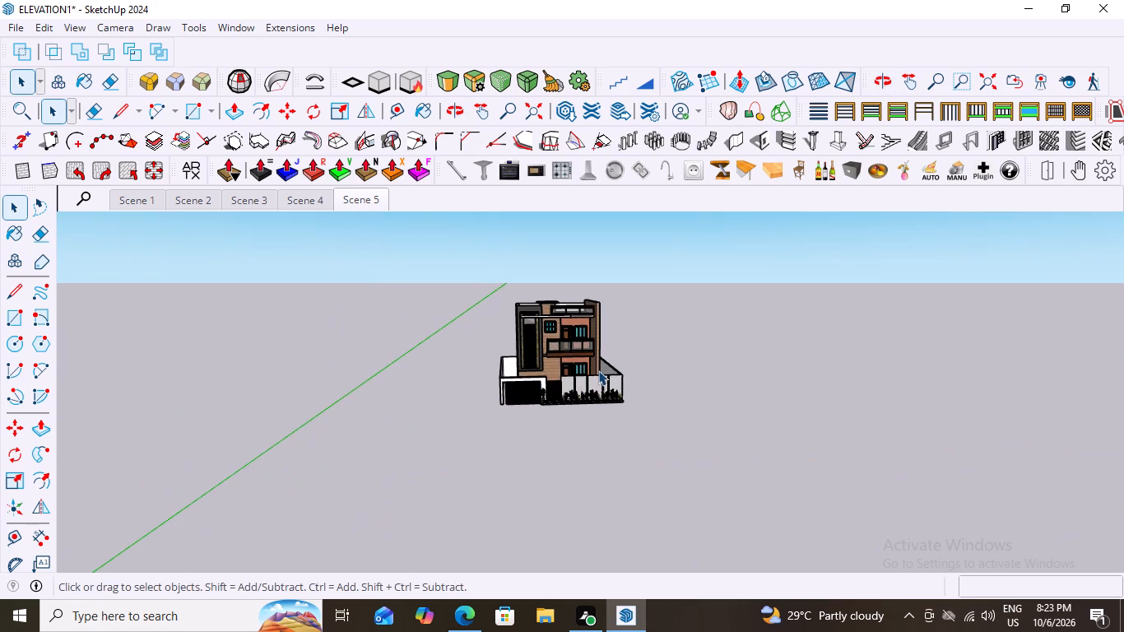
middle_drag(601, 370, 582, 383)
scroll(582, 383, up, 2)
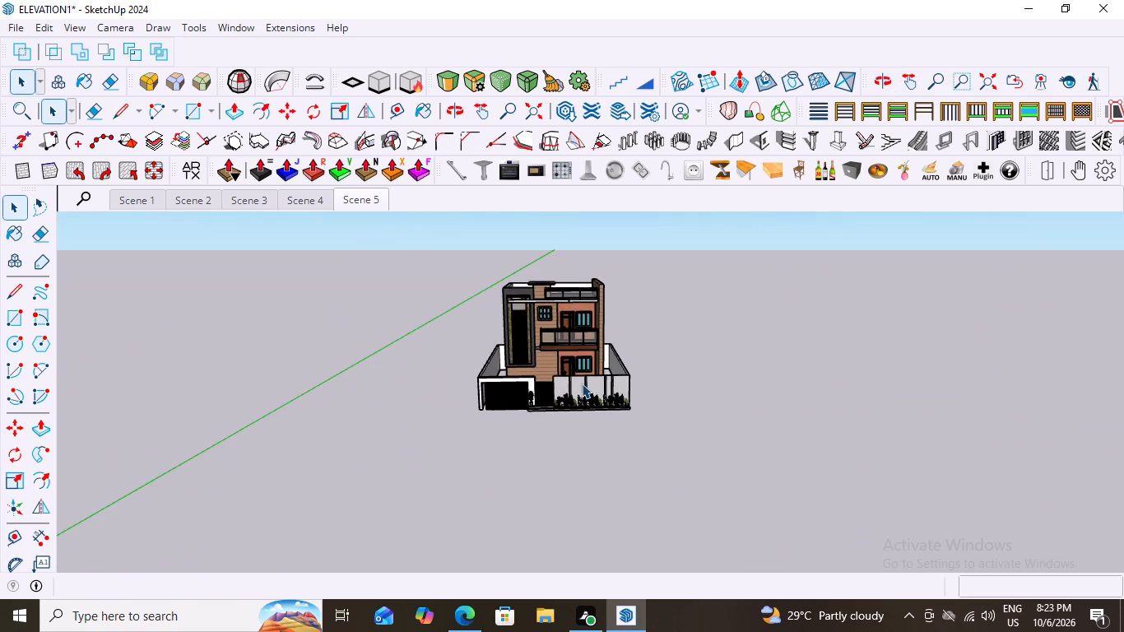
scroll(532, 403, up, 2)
Switch to the saved Scene 1 view of the house elevation.
click(129, 194)
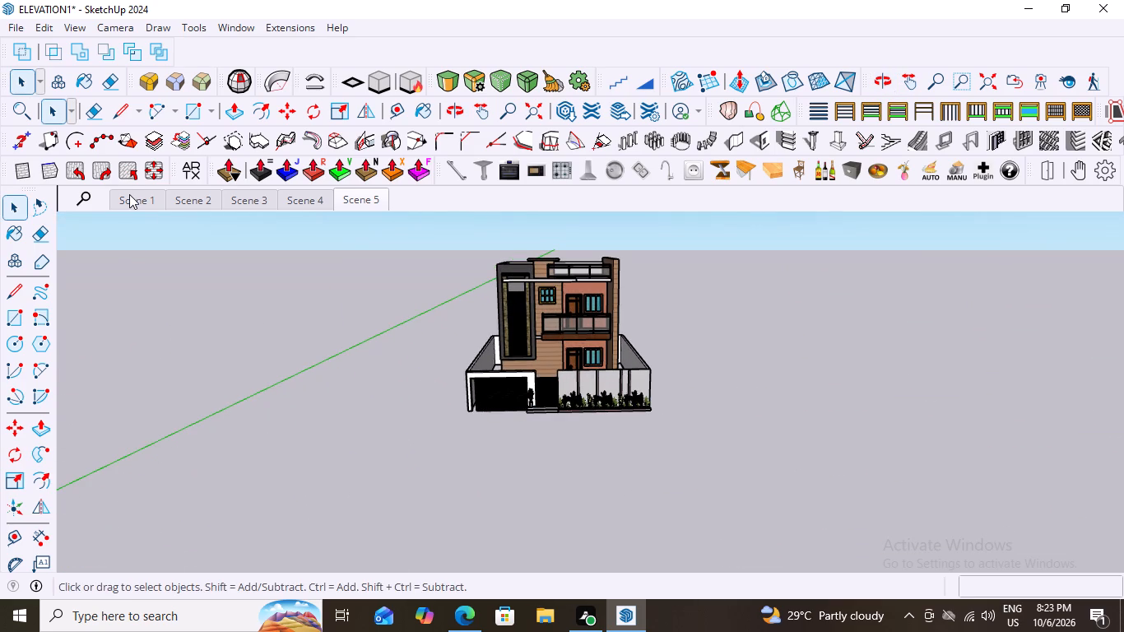
double_click(129, 194)
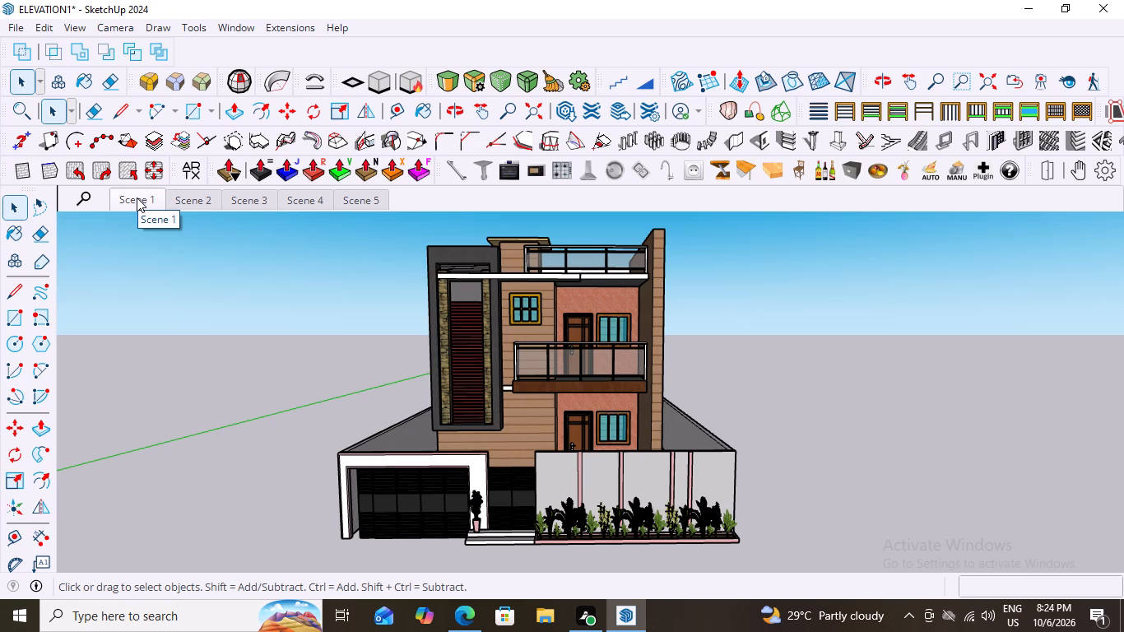
Play the scene animation starting from Scene 1, with the Animation playback window moved clear of the house.
right_click(137, 197)
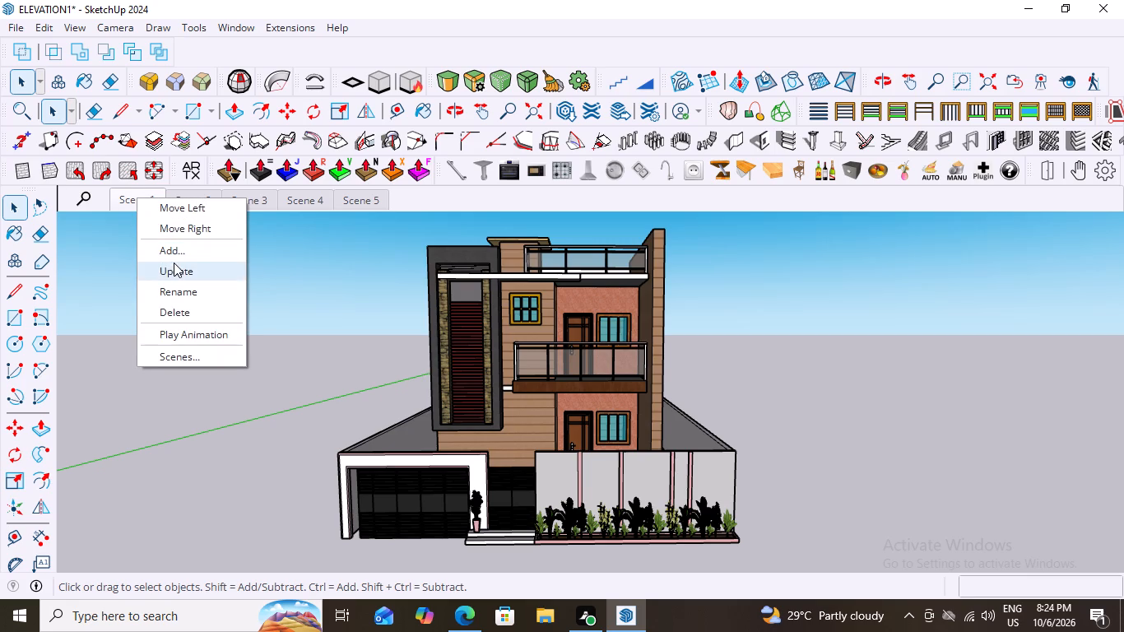
click(188, 333)
drag(500, 263, 314, 284)
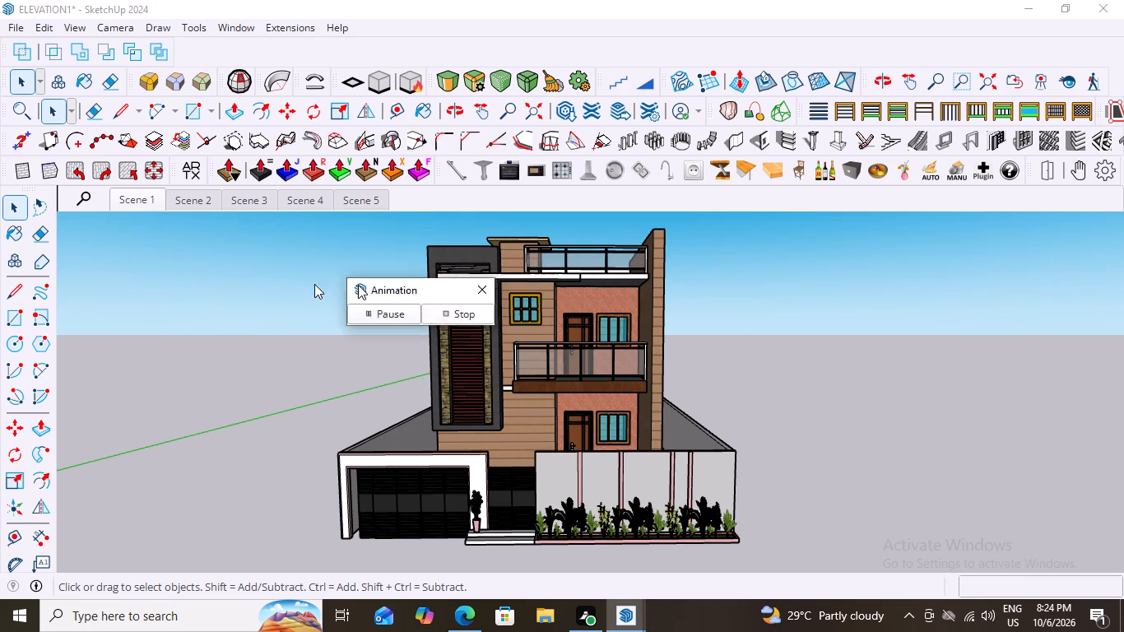
drag(314, 284, 100, 244)
drag(99, 243, 90, 236)
drag(88, 235, 83, 228)
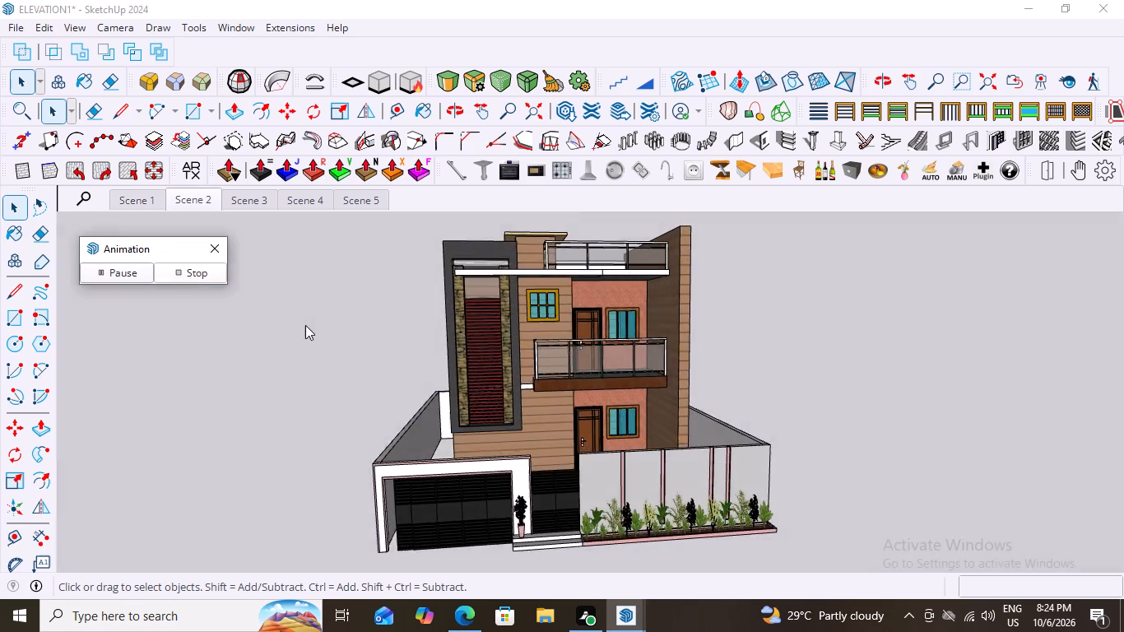
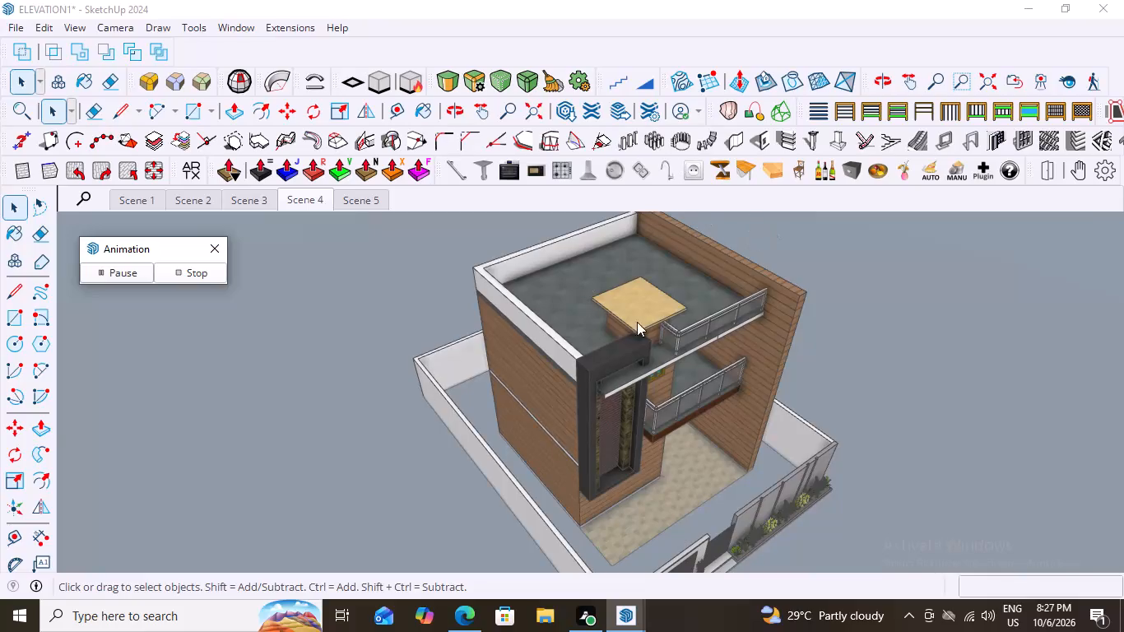
Bring the model window forward during the scene animation, watch the house elevation playback, and close the Animation playback window.
scroll(653, 421, down, 3)
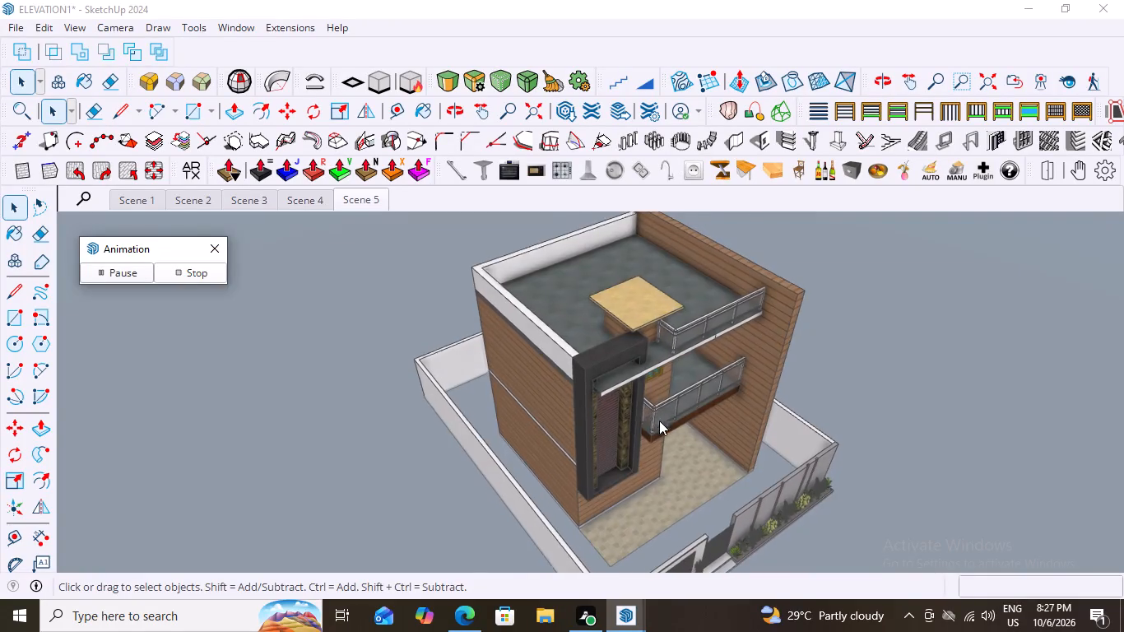
click(626, 616)
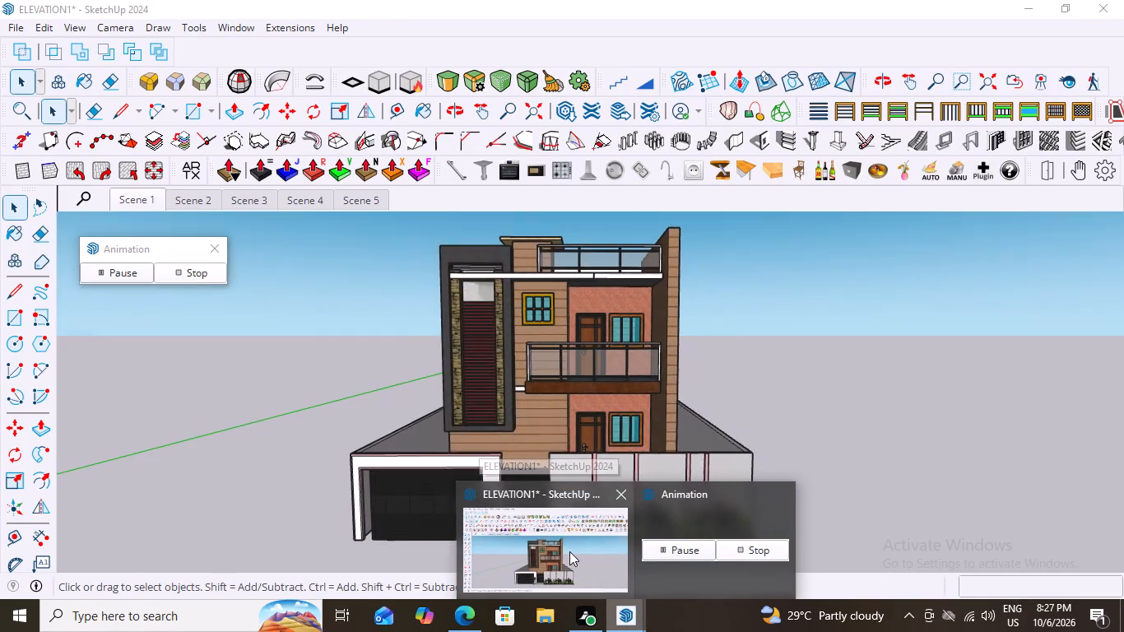
click(569, 551)
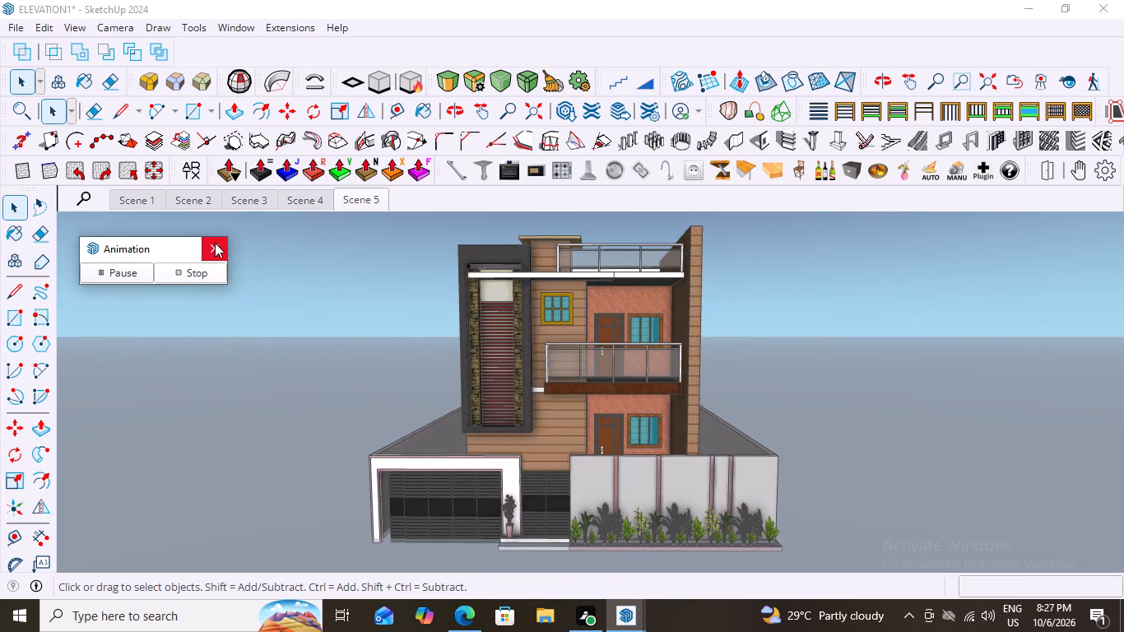
click(215, 243)
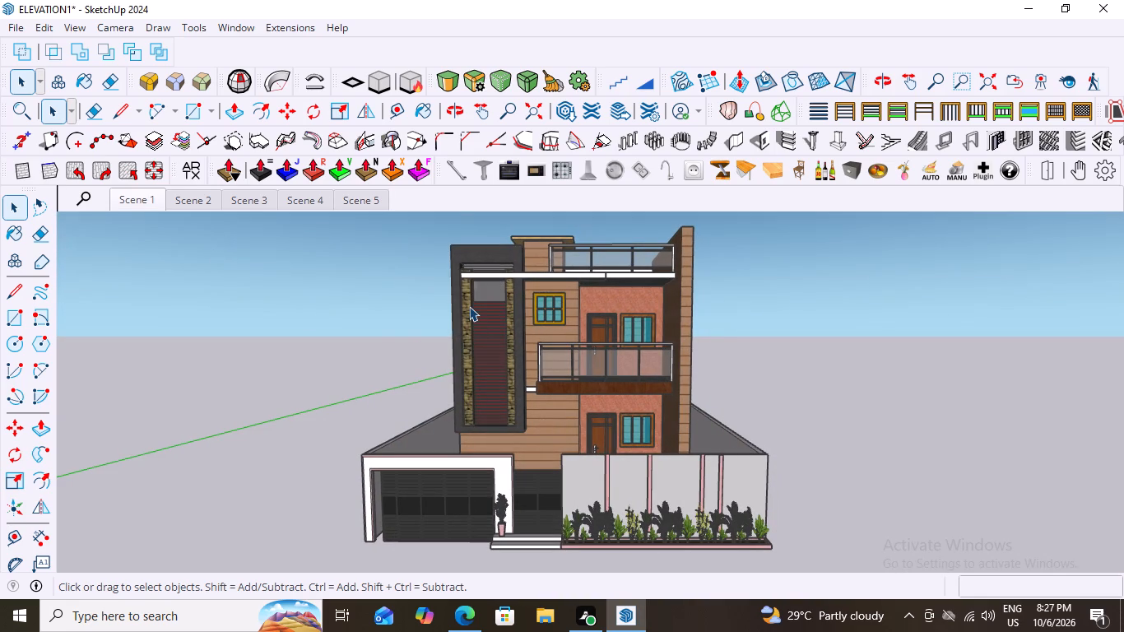